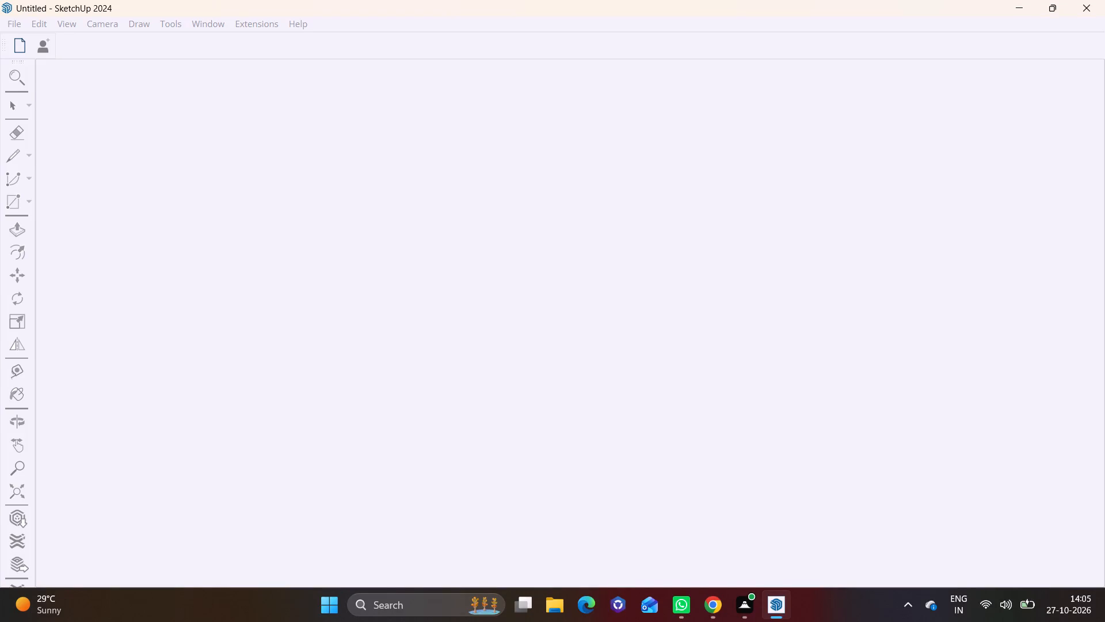
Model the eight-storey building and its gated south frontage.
Delete the default human scale figure standing beside the origin.
scroll(331, 381, "down", 1)
left_click(279, 341)
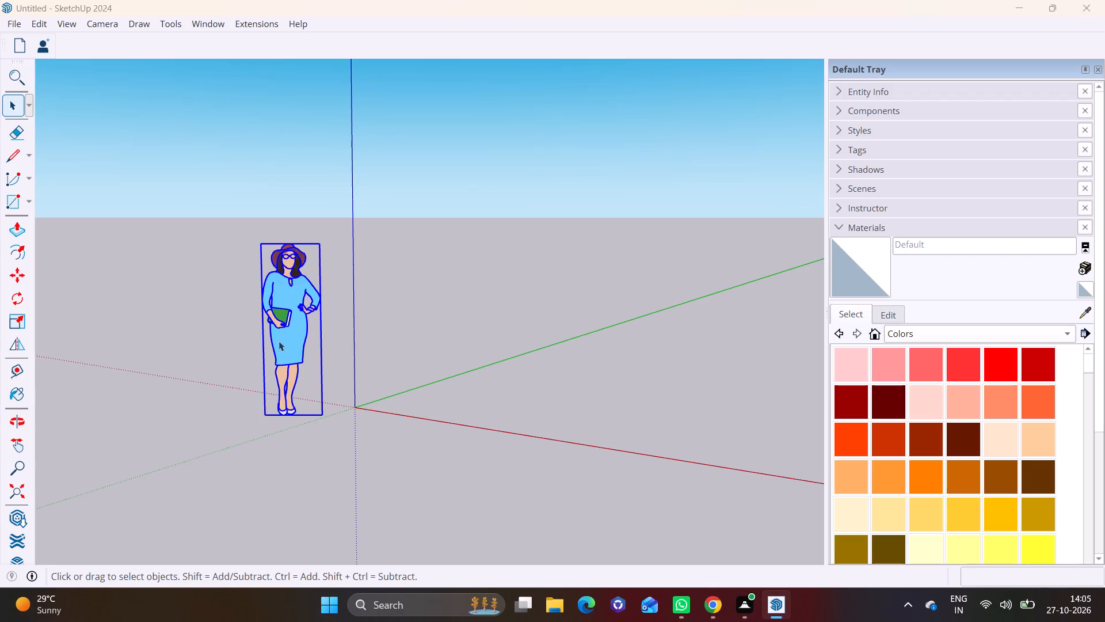
key("Delete")
Dismiss the extension update notice without opening the Extension Manager.
scroll(372, 392, "down", 6)
middle_click_drag(502, 457, 625, 461)
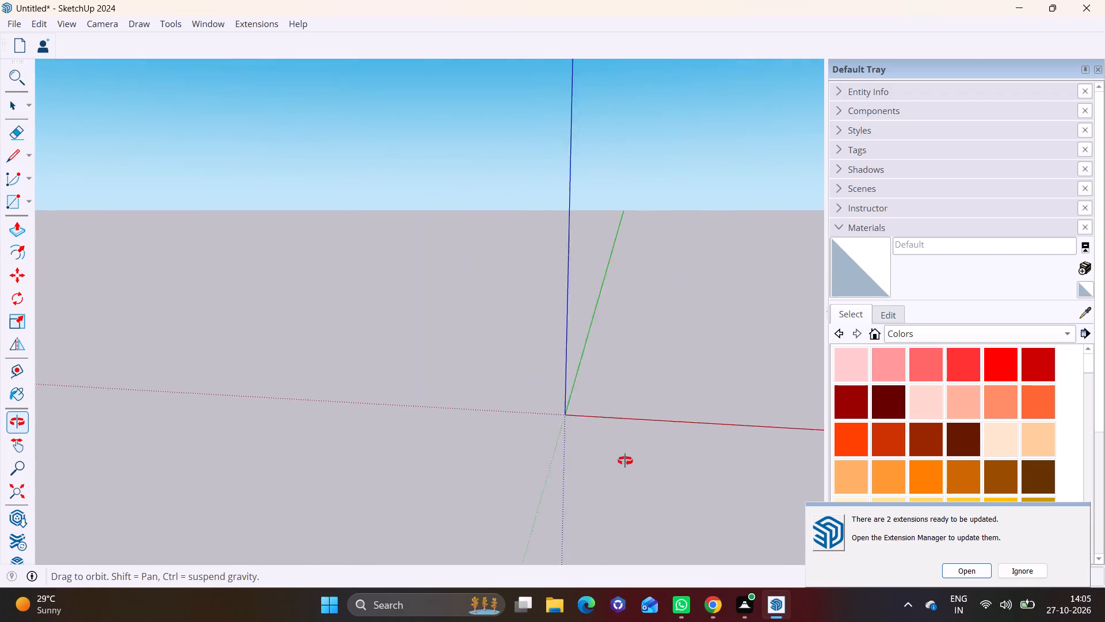
middle_click_drag(625, 461, 638, 462)
scroll(588, 447, "down", 7)
middle_click_drag(584, 449, 172, 471, "shift")
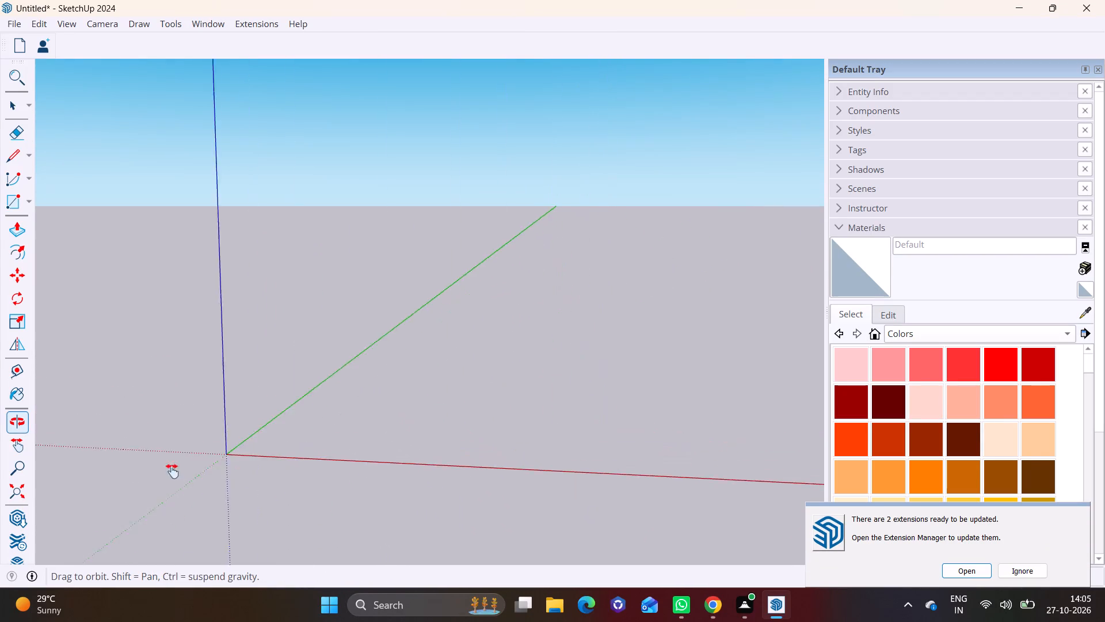
middle_click_drag(172, 471, 32, 466, "shift")
middle_click_drag(306, 508, 385, 536)
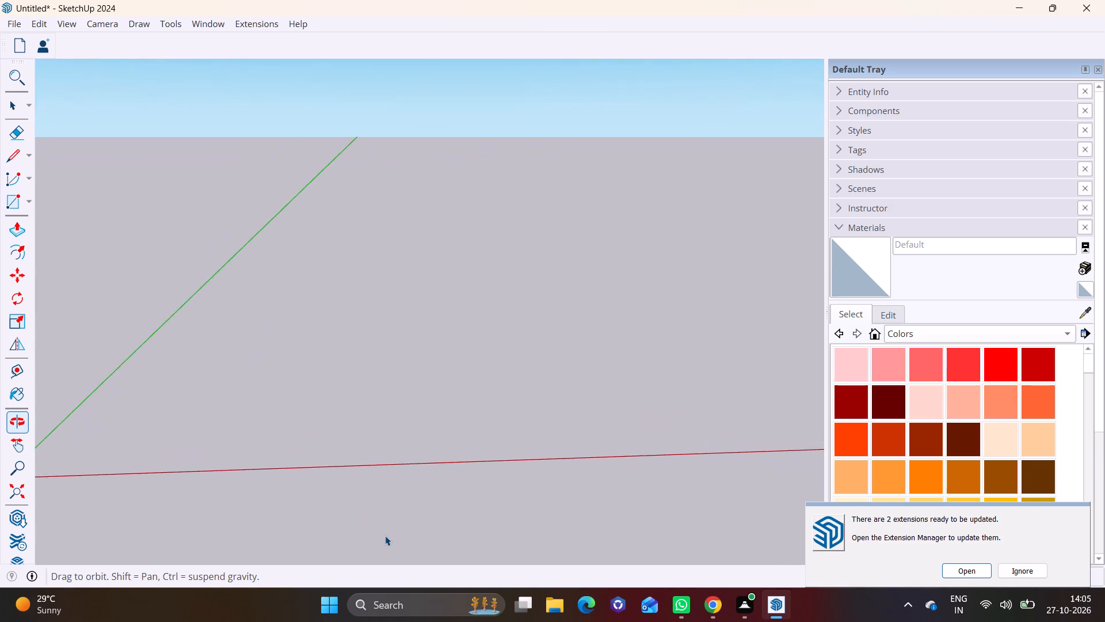
scroll(384, 532, "down", 3)
middle_click_drag(386, 530, 433, 552, "shift")
middle_click_drag(531, 554, 490, 544)
left_click(1012, 569)
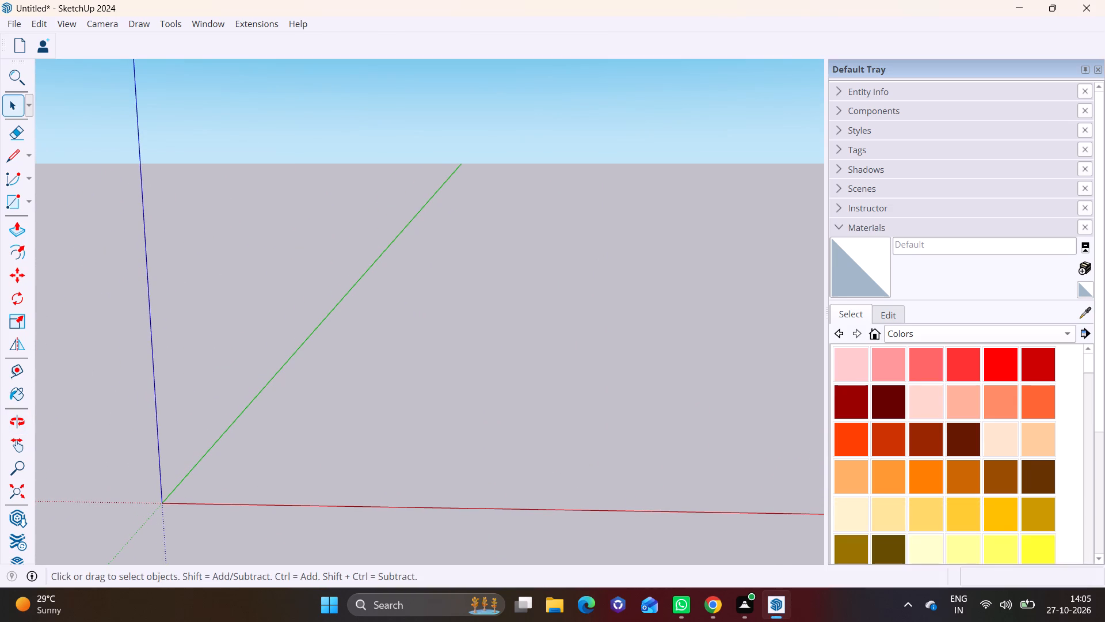
Draw a 40' by 40' rectangle on the ground plane between the red and green axes, near the origin.
scroll(411, 437, "down", 5)
middle_click_drag(296, 332, 309, 373)
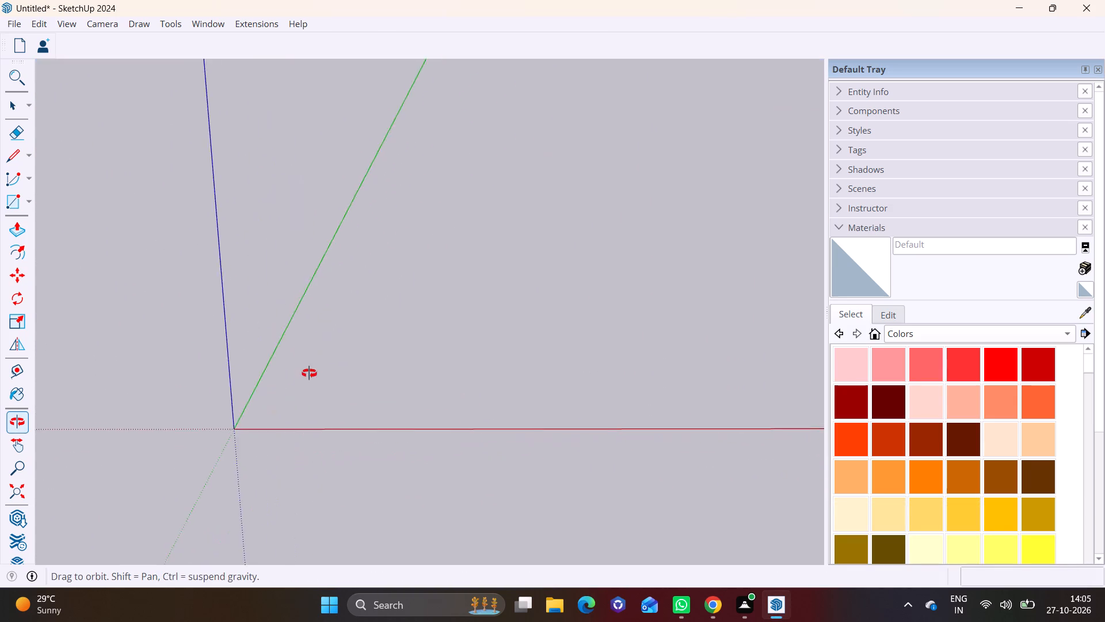
middle_click_drag(309, 373, 339, 355)
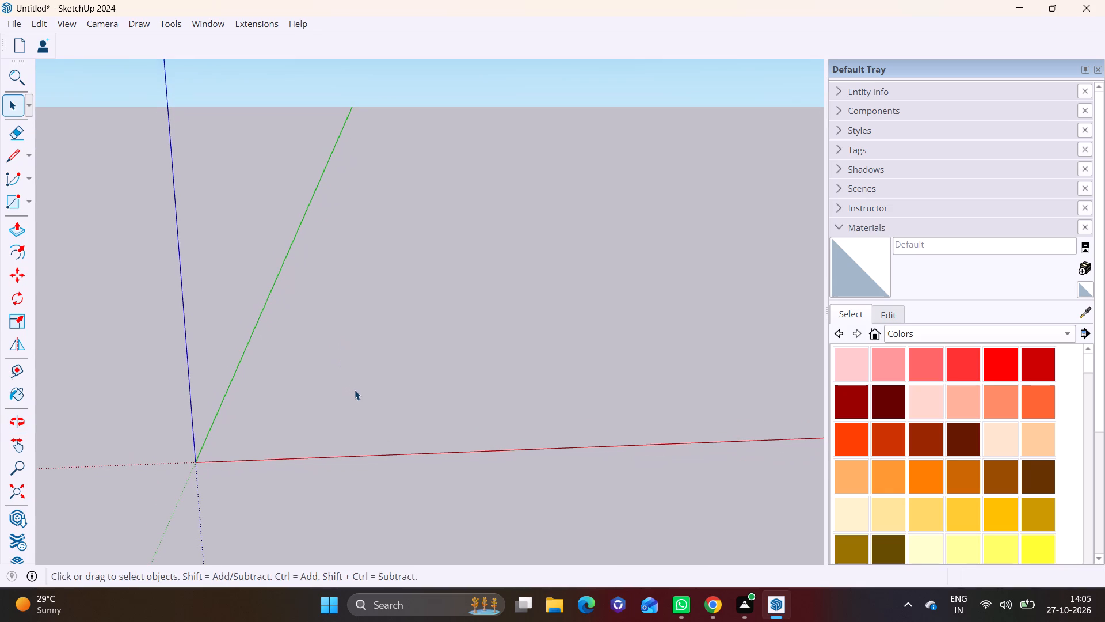
middle_click_drag(357, 394, 208, 397, "shift")
middle_click_drag(486, 455, 479, 414)
scroll(479, 426, "up", 1)
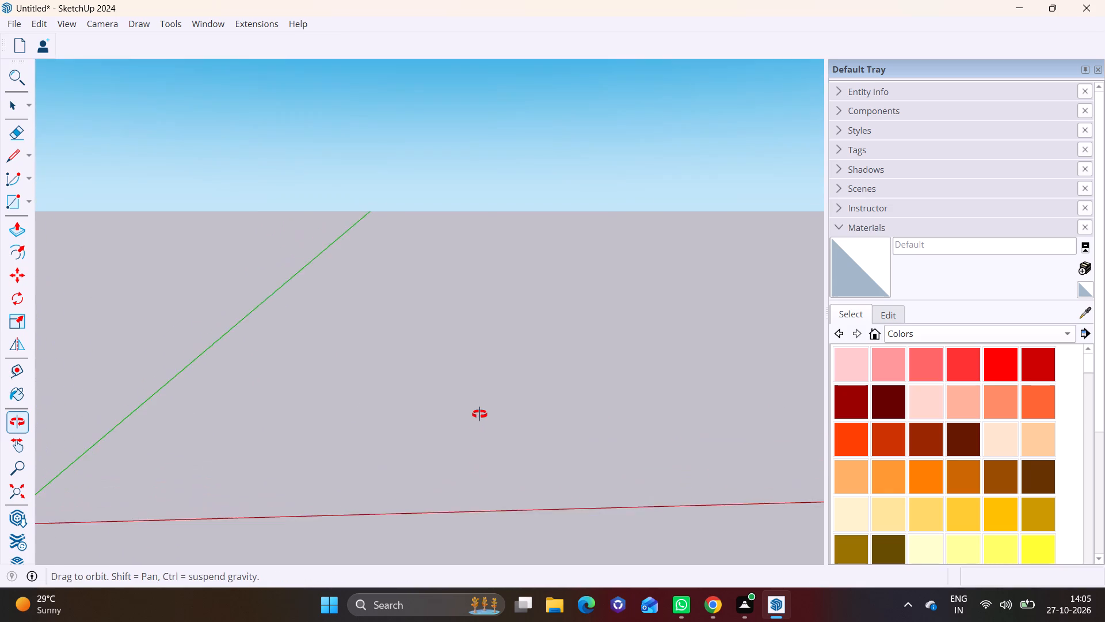
middle_click_drag(479, 414, 445, 441)
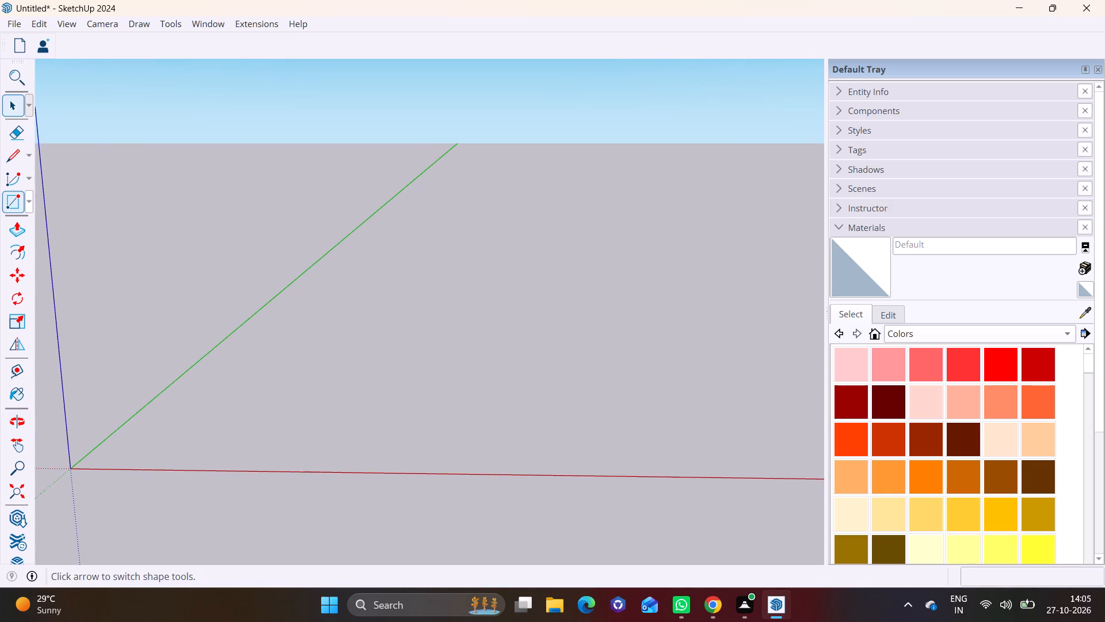
left_click(35, 200)
left_click(28, 201)
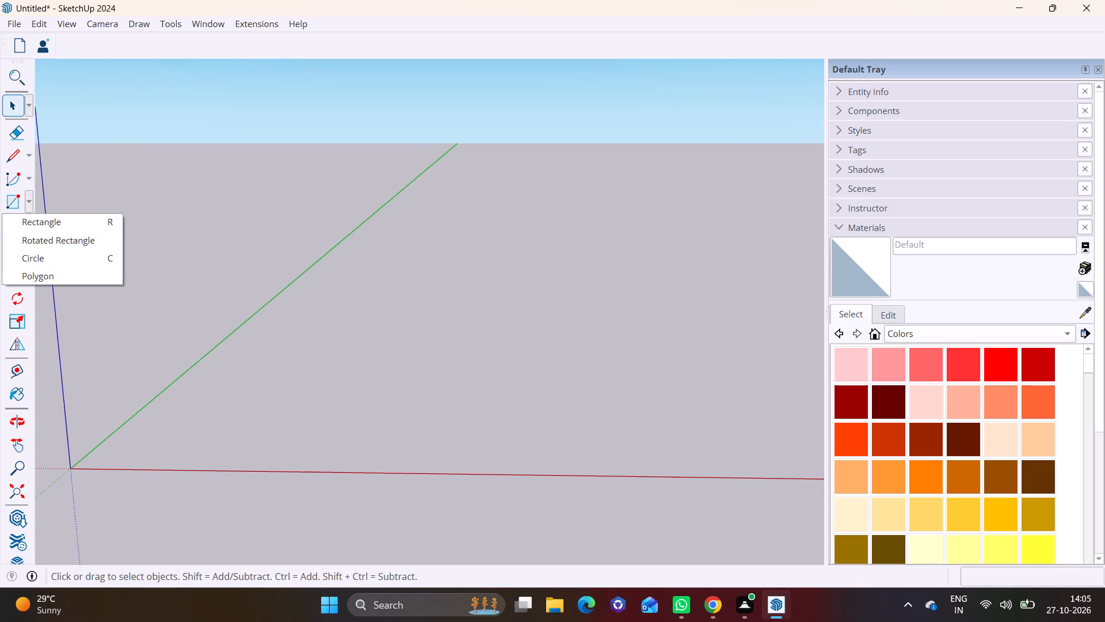
left_click(43, 225)
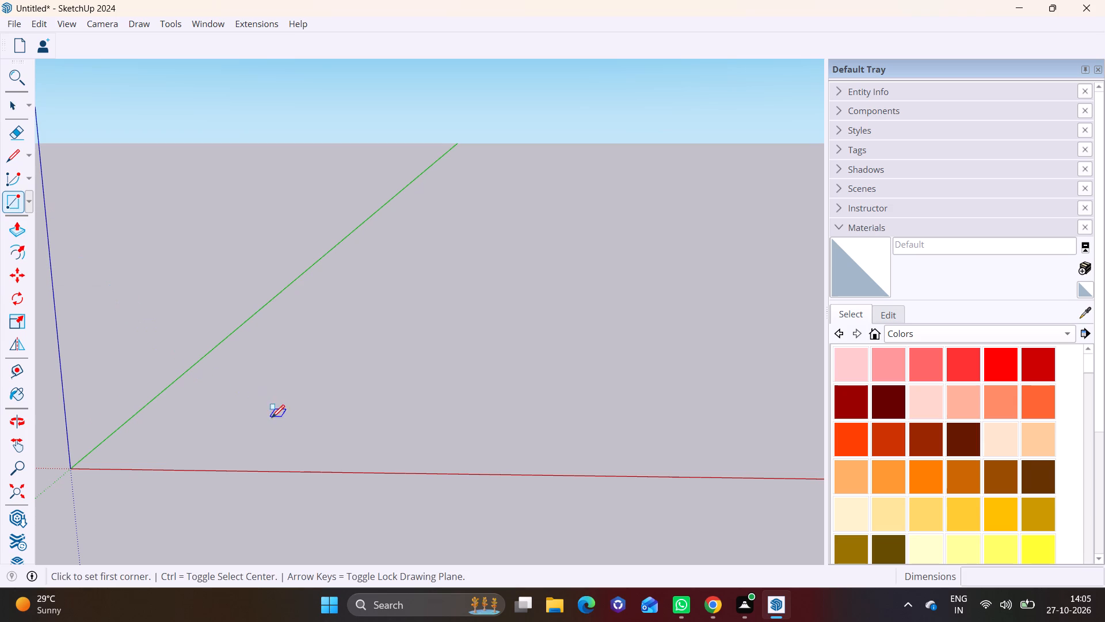
left_click_drag(294, 424, 305, 423)
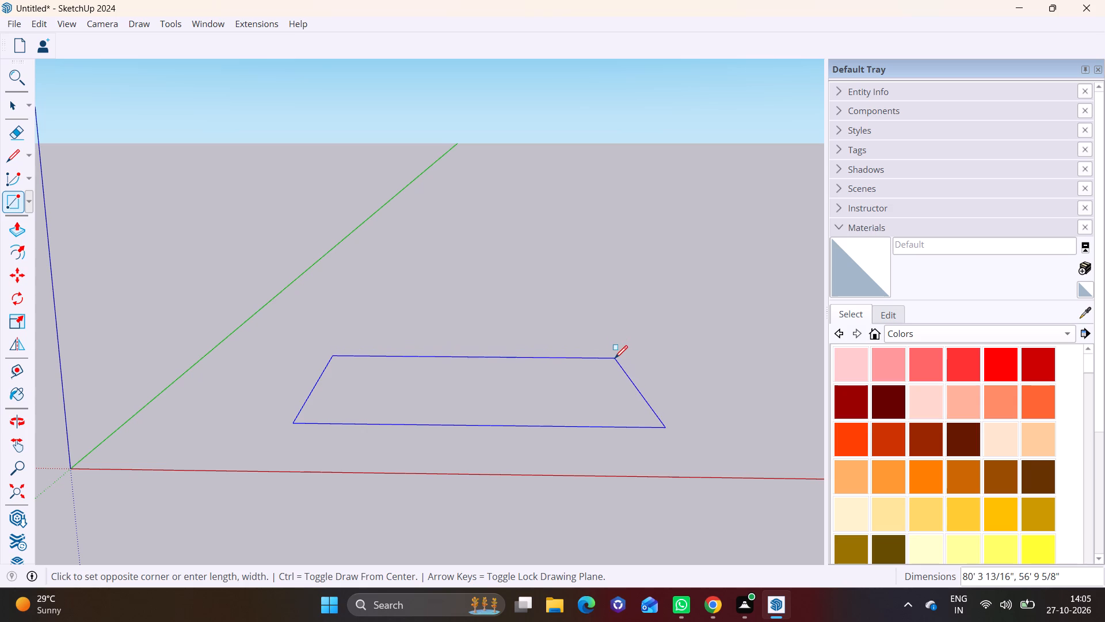
middle_click_drag(609, 318, 543, 410)
scroll(589, 281, "down", 1)
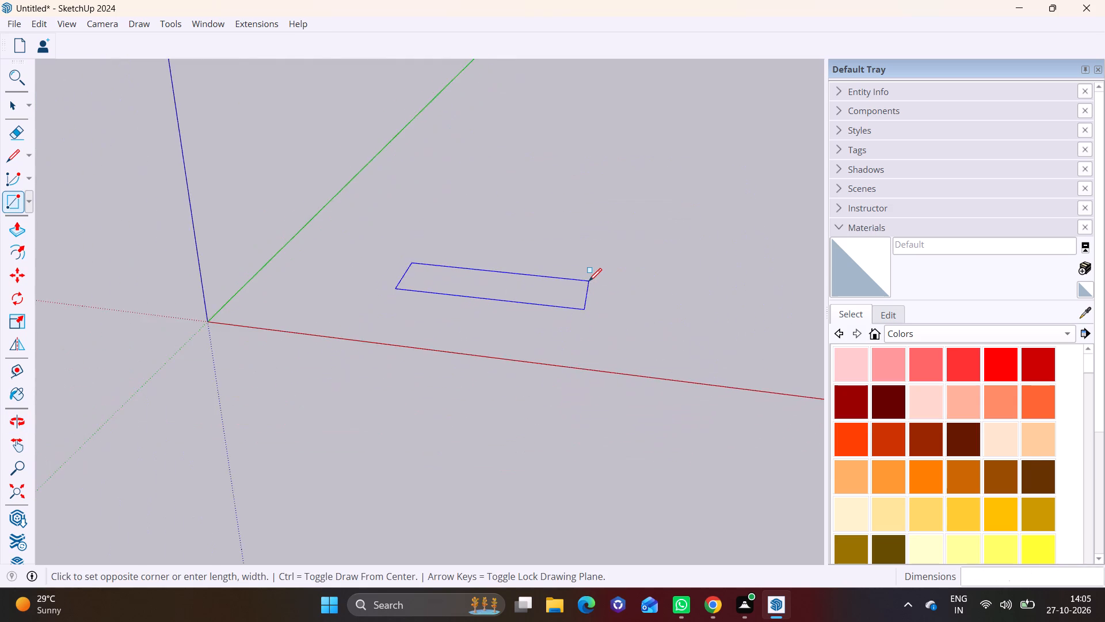
scroll(589, 281, "down", 3)
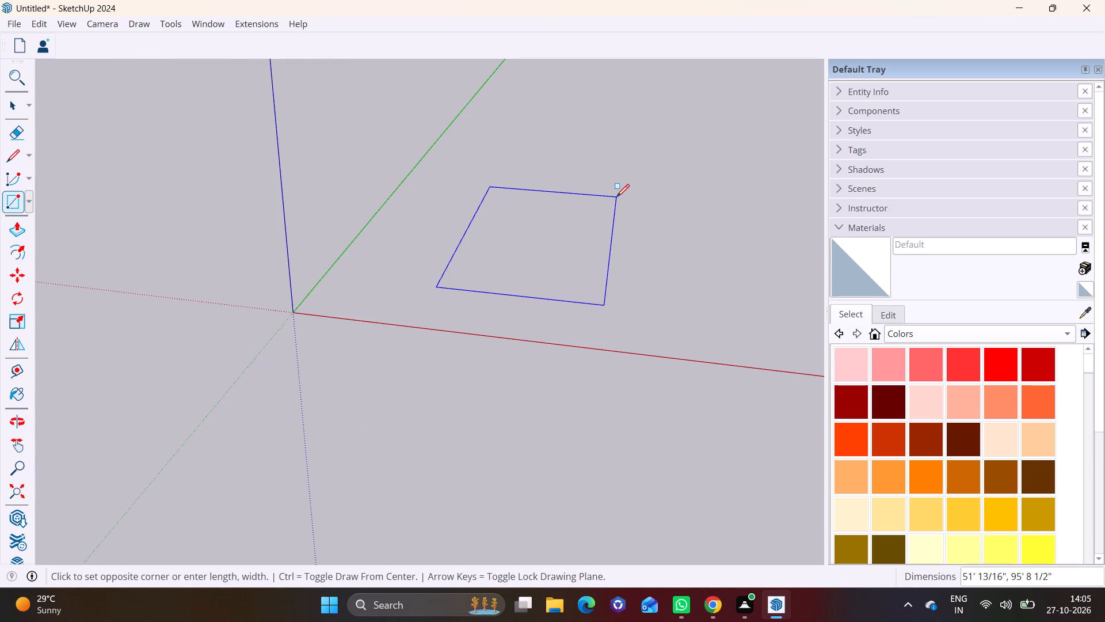
type("40',40'")
key("Return")
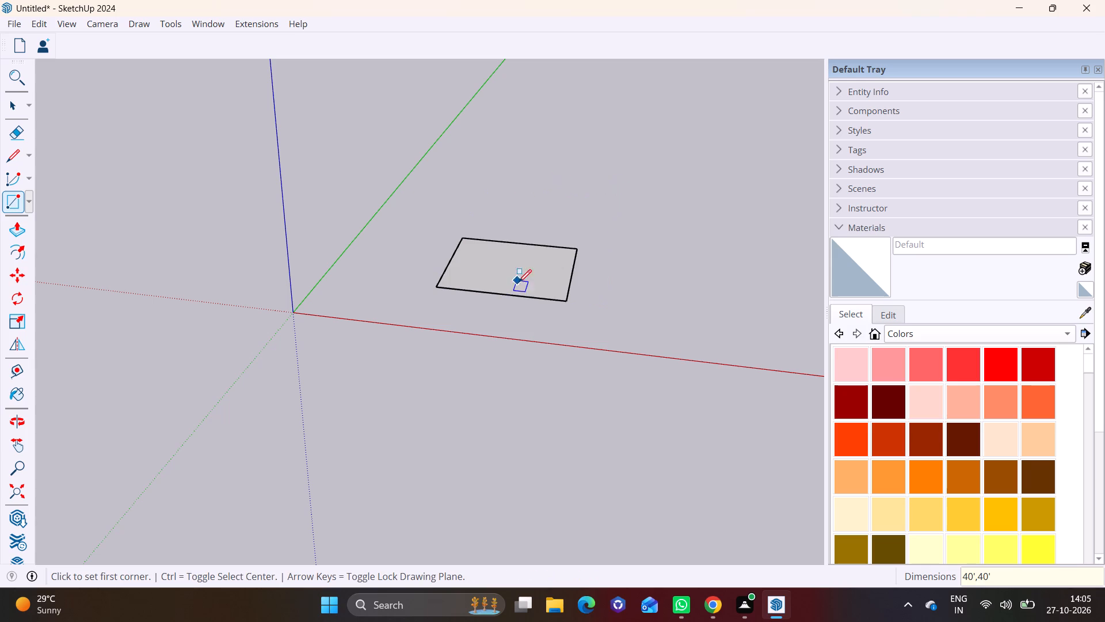
key("space")
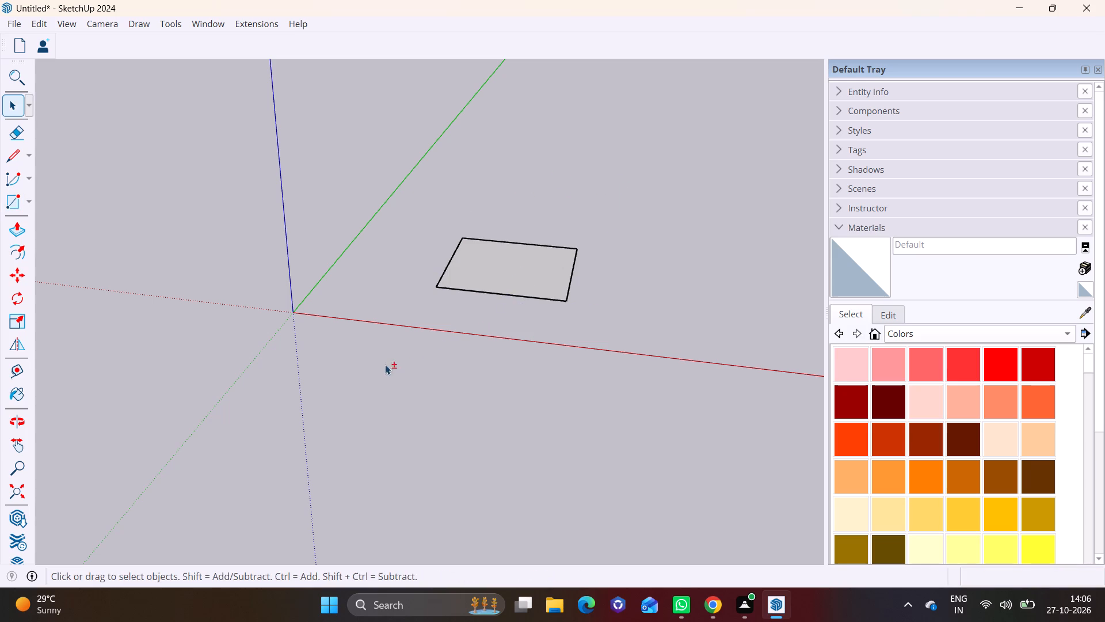
Offset the edges of the square face 9" inward to form the outer wall thickness.
middle_click_drag(379, 359, 197, 480, "shift")
middle_click_drag(341, 435, 422, 389)
scroll(423, 389, "up", 5)
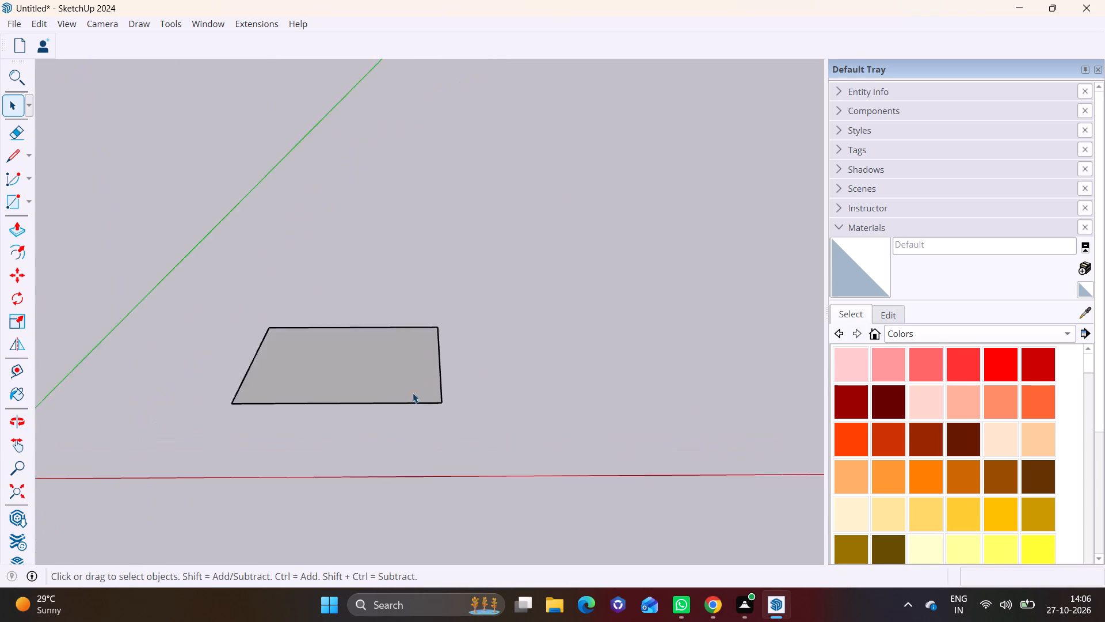
scroll(413, 393, "up", 2)
middle_click_drag(409, 396, 395, 511)
scroll(403, 428, "up", 7)
middle_click_drag(431, 397, 551, 426, "shift")
left_click(426, 446)
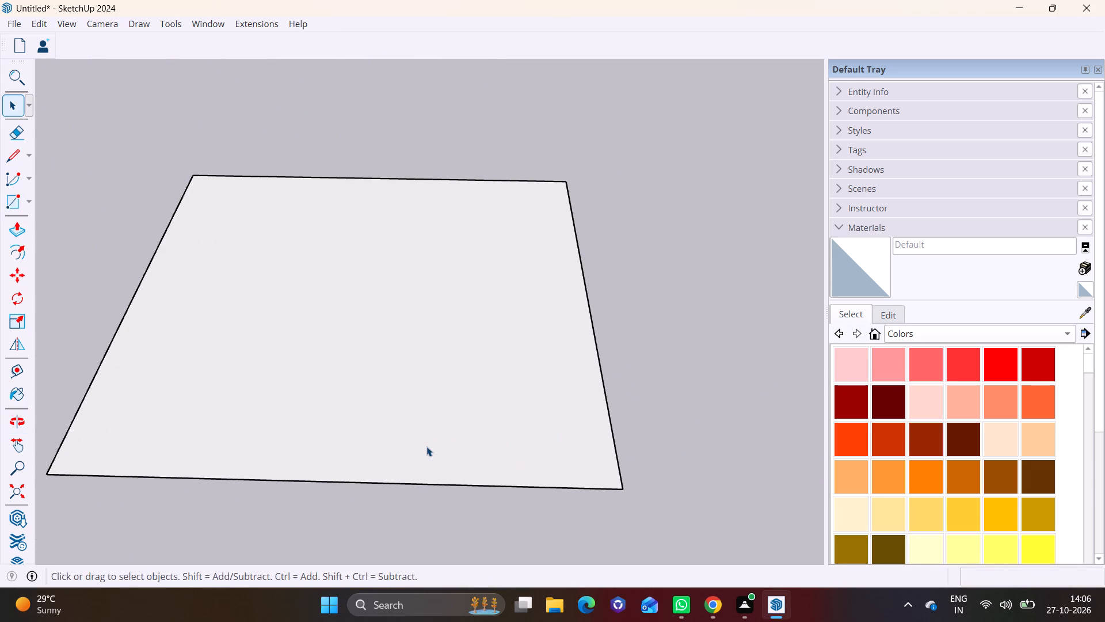
scroll(429, 446, "down", 7)
left_click(24, 245)
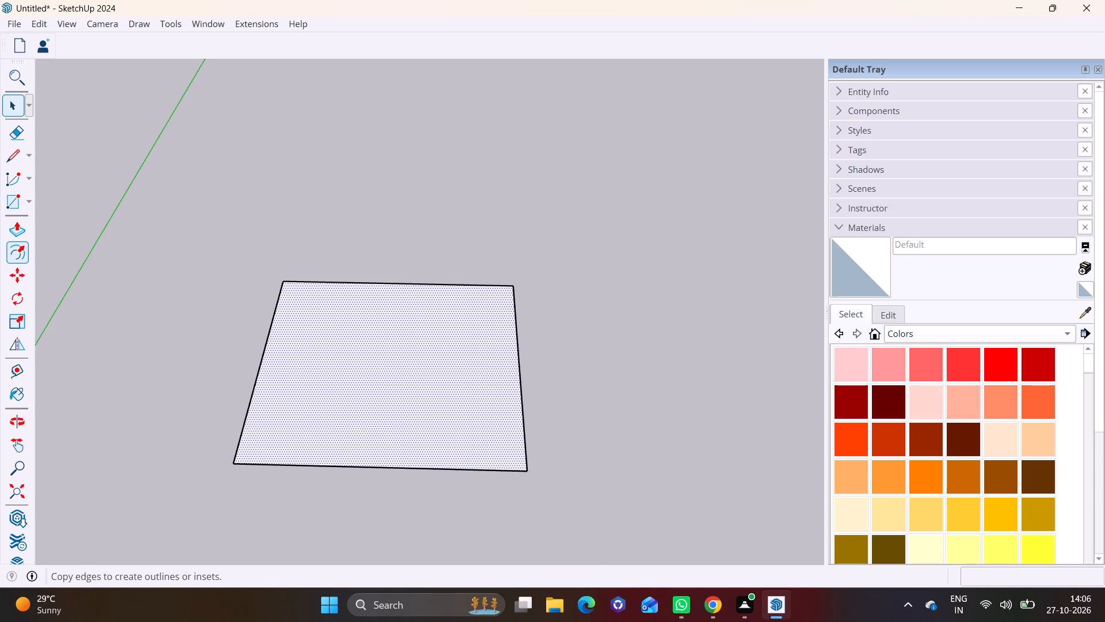
left_click(336, 412)
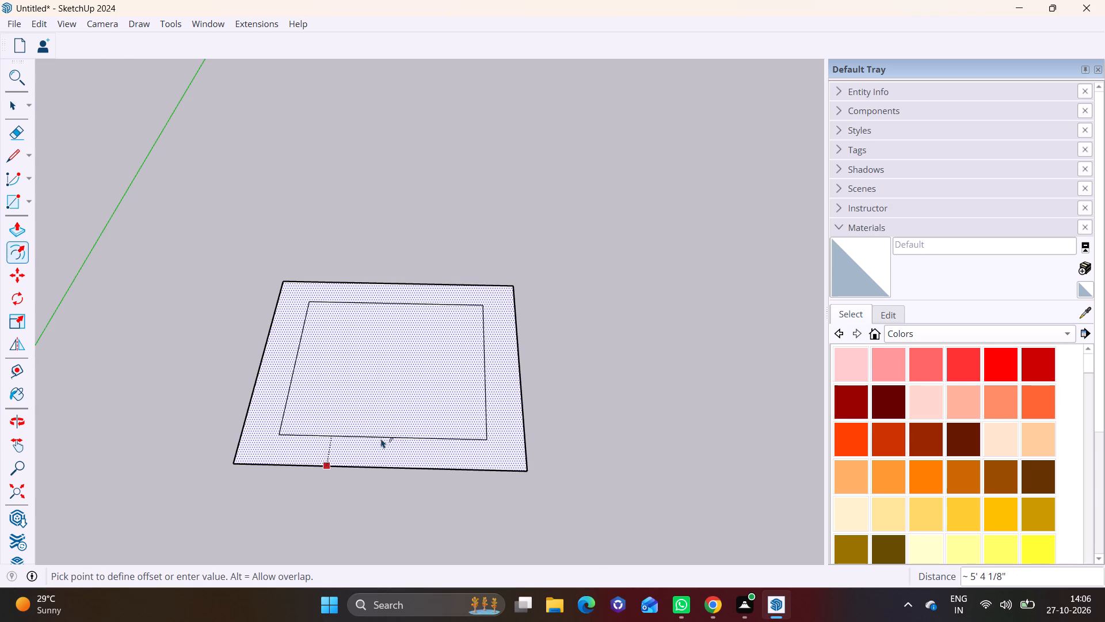
type("9\"")
key("Return")
key("space")
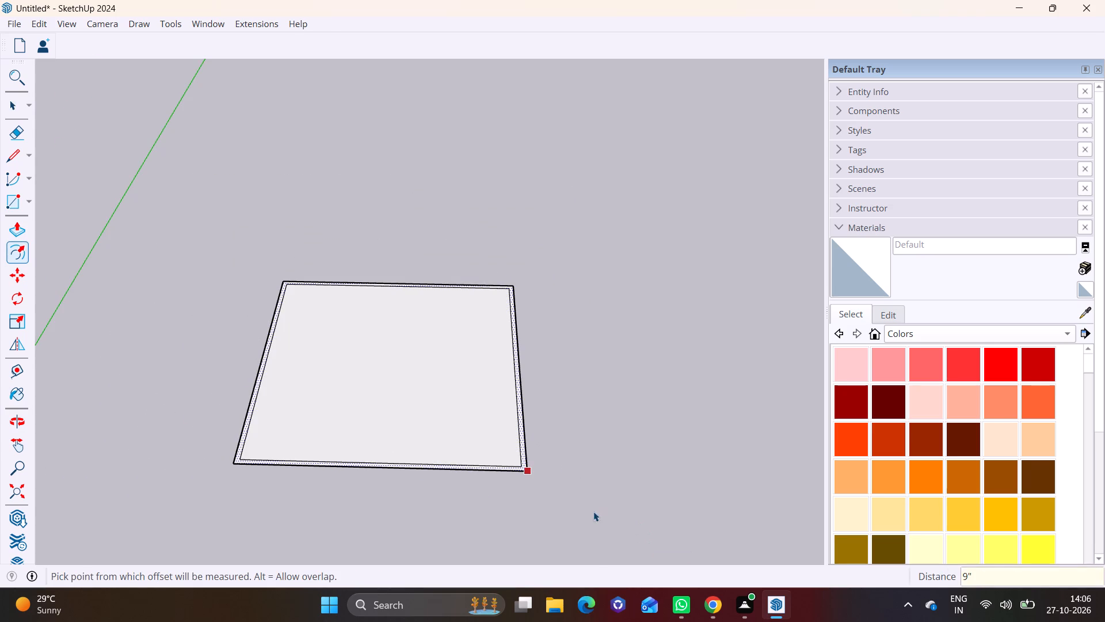
Outline a rectangular room about 13' 6" by 7' 9" in the inner outline's front-right corner with two connected lines.
scroll(364, 460, "down", 3)
middle_click_drag(352, 441, 317, 430, "shift")
scroll(325, 408, "up", 5)
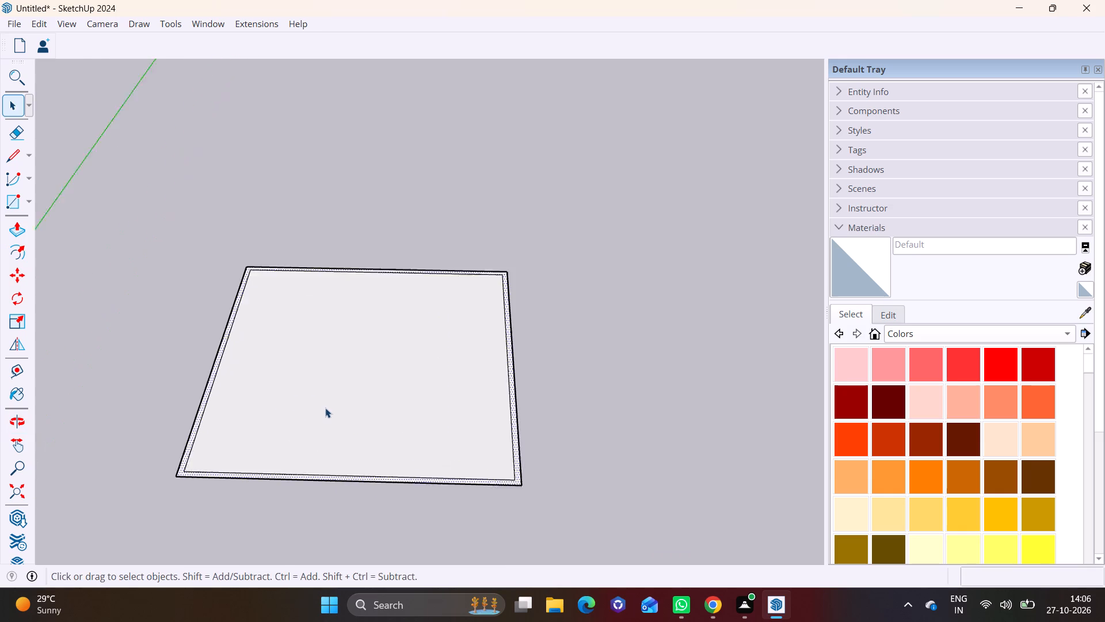
scroll(325, 408, "up", 1)
middle_click_drag(341, 462, 304, 416)
scroll(330, 426, "down", 2)
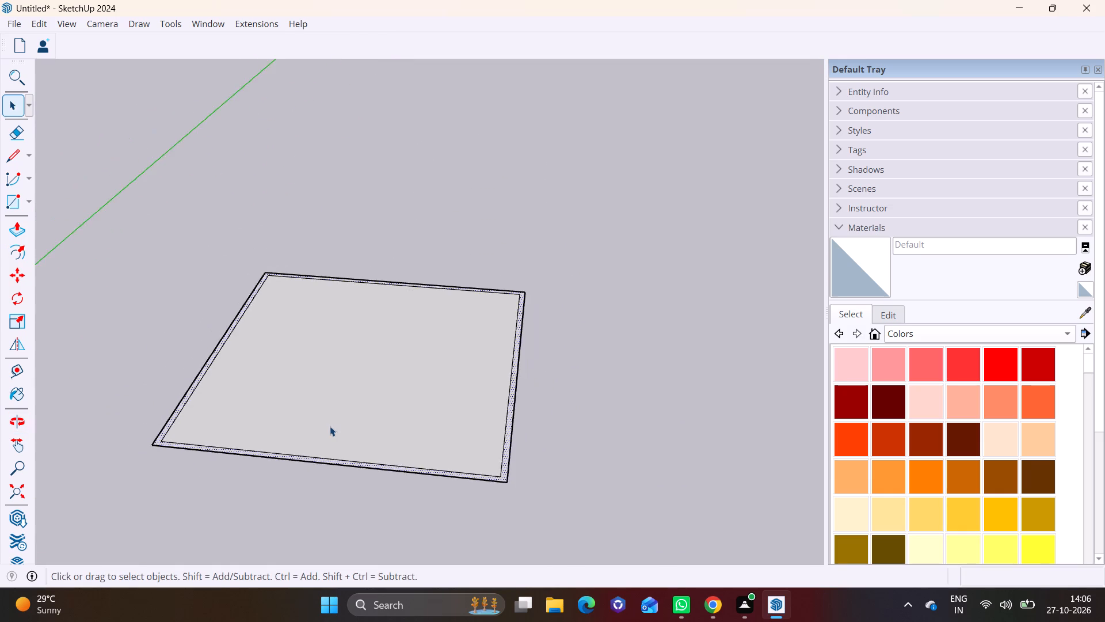
scroll(330, 426, "down", 5)
middle_click_drag(430, 465, 410, 456, "shift")
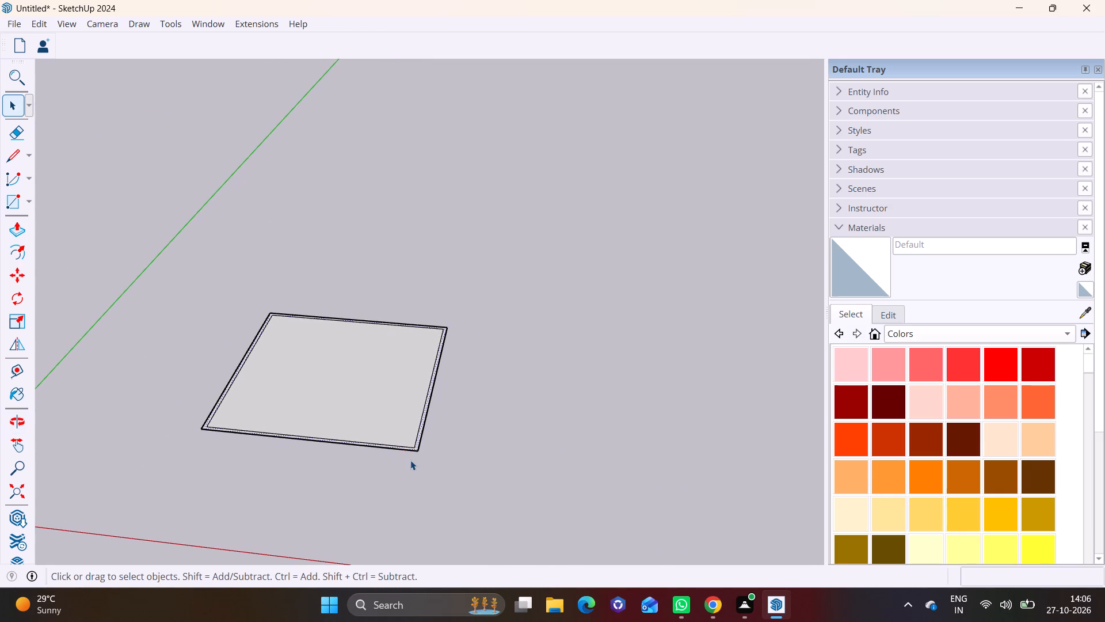
scroll(413, 466, "up", 8)
middle_click_drag(375, 443, 362, 449, "shift")
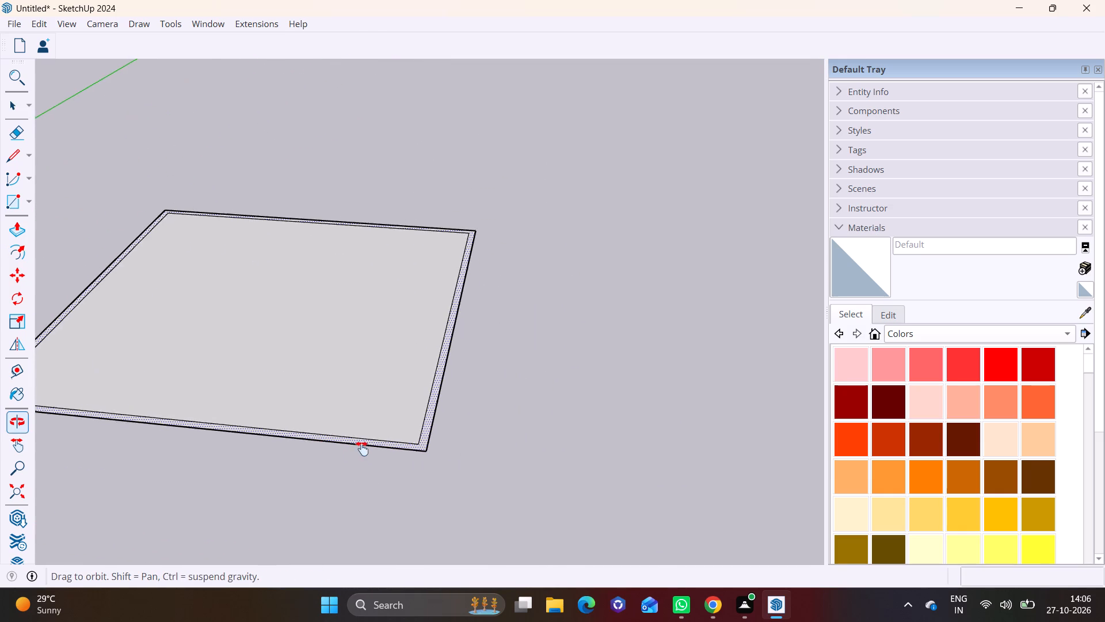
middle_click_drag(362, 449, 359, 470, "shift")
scroll(355, 470, "up", 2)
left_click(5, 161)
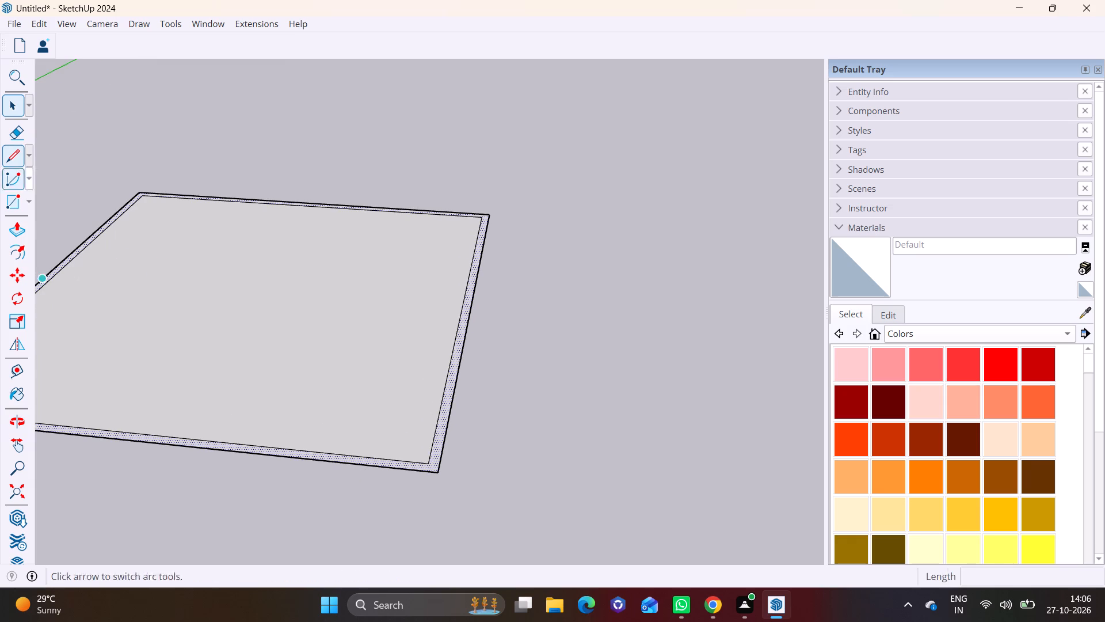
middle_click_drag(261, 351, 356, 359, "shift")
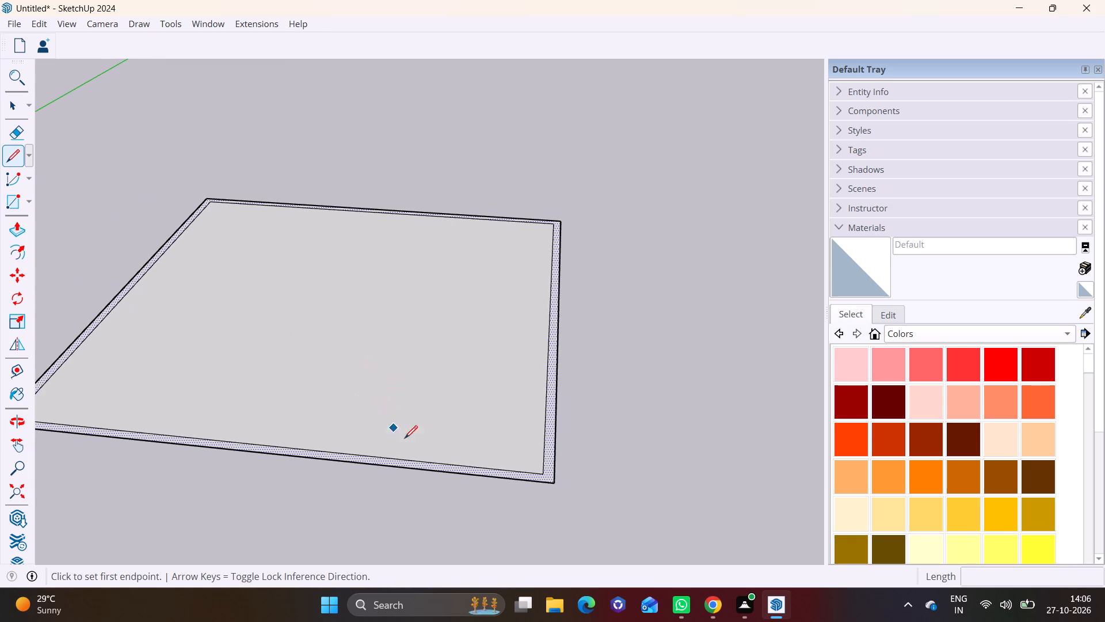
left_click(547, 403)
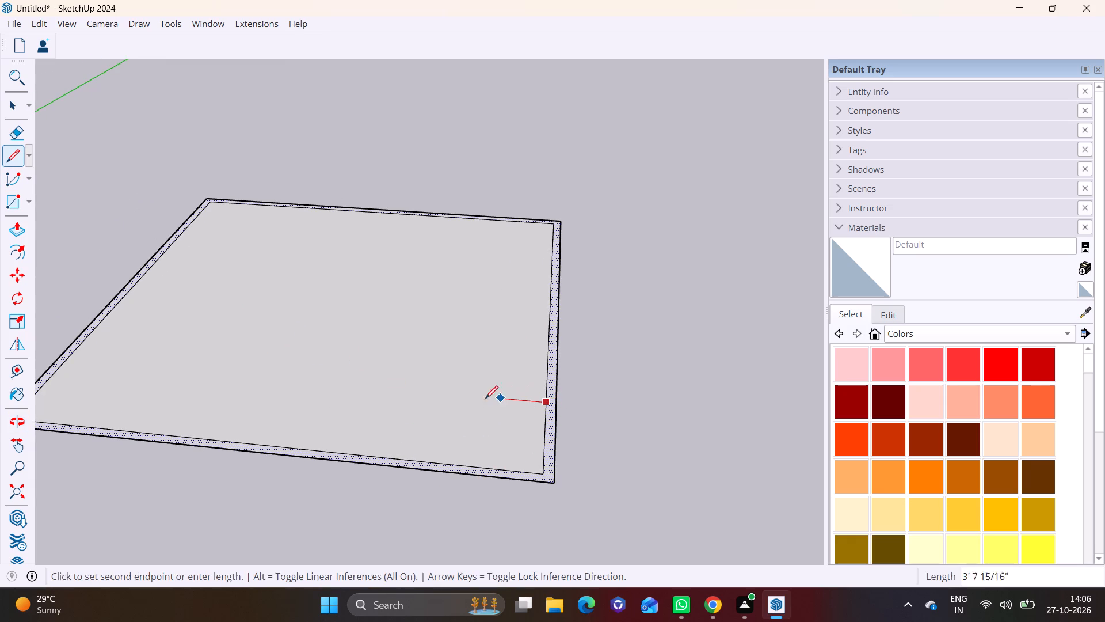
left_click(368, 385)
left_click(349, 453)
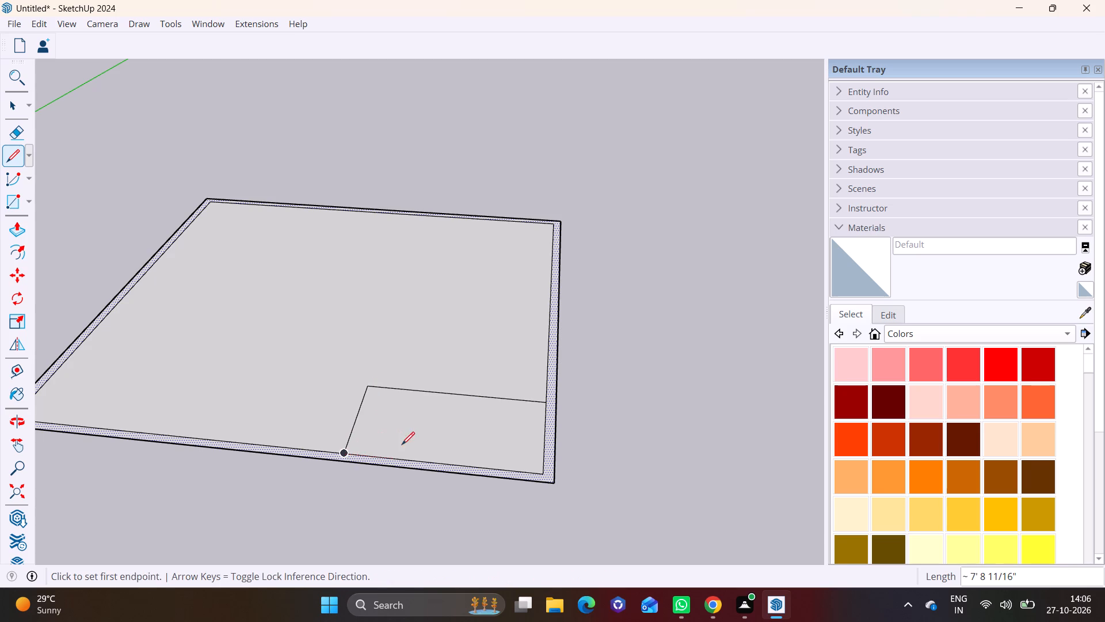
key("space")
Outline a second, smaller room about 8' 9" wide in the inner outline's front-left corner with two connected lines.
scroll(417, 450, "down", 6)
scroll(454, 437, "up", 8)
middle_click_drag(454, 437, 510, 465, "shift")
middle_click(382, 472, "shift")
scroll(382, 472, "down", 1, "shift")
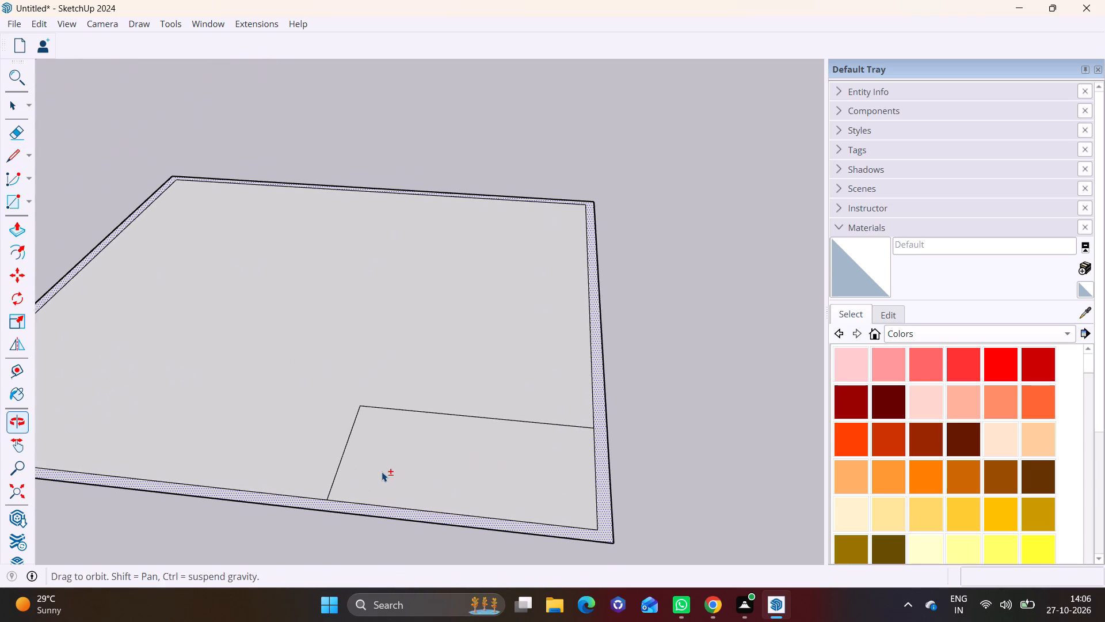
scroll(382, 472, "down", 1)
middle_click_drag(383, 472, 501, 467, "shift")
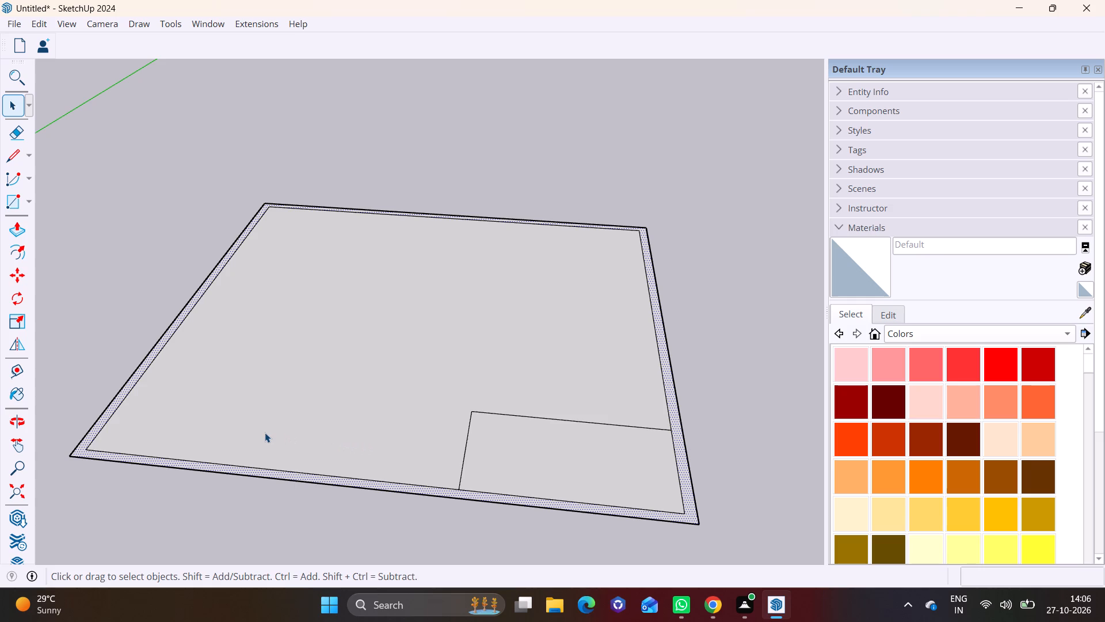
left_click(6, 157)
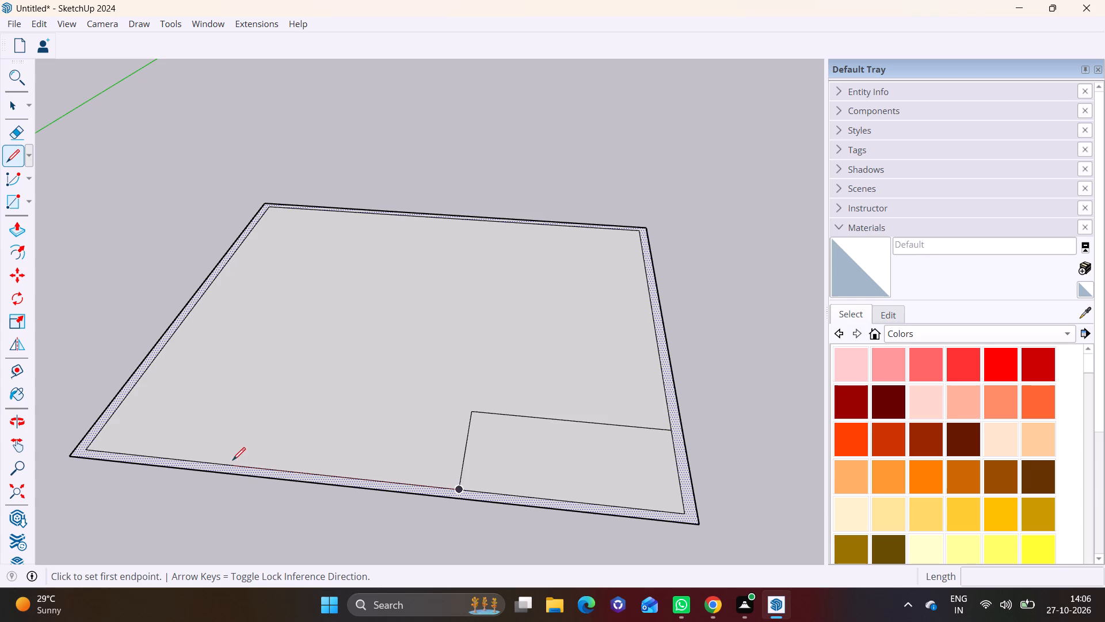
left_click(211, 464)
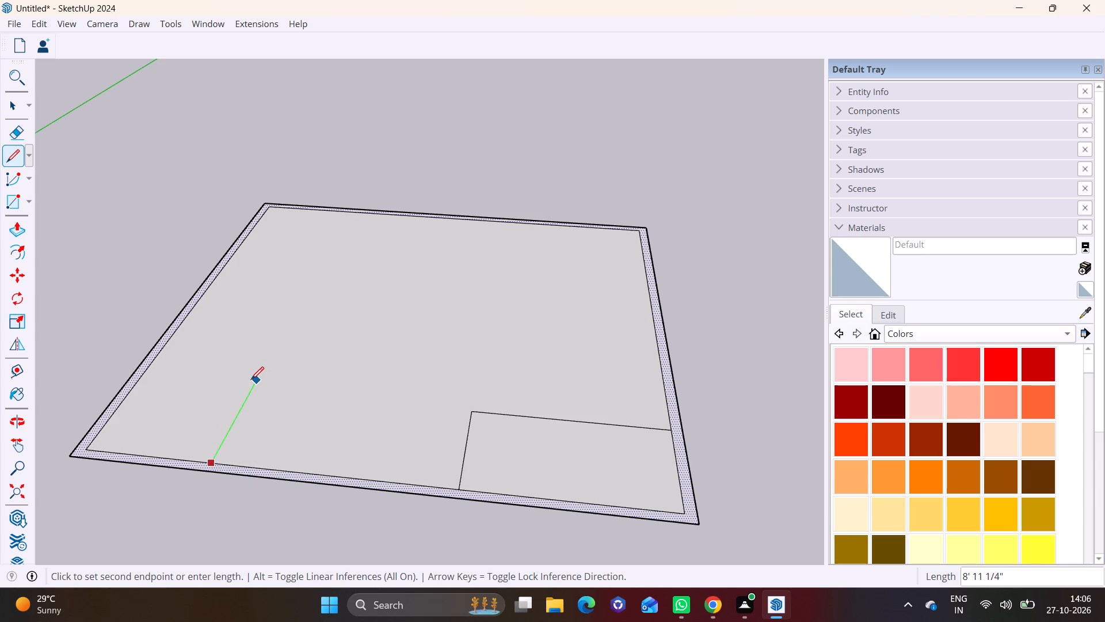
left_click(245, 387)
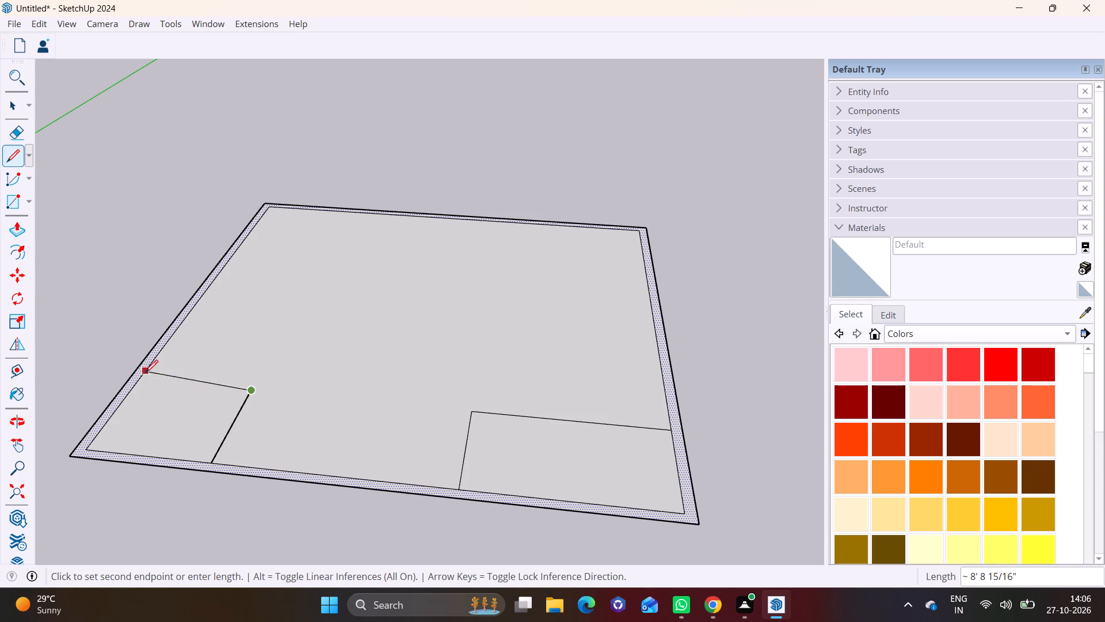
left_click(147, 377)
scroll(186, 446, "down", 6)
middle_click_drag(327, 450, 420, 361, "shift")
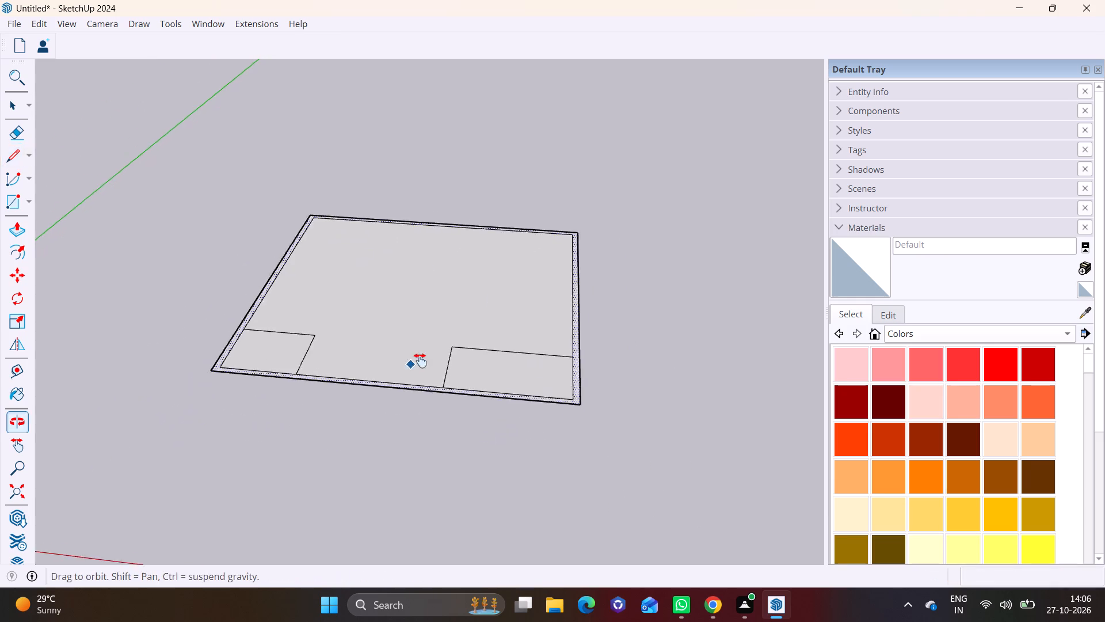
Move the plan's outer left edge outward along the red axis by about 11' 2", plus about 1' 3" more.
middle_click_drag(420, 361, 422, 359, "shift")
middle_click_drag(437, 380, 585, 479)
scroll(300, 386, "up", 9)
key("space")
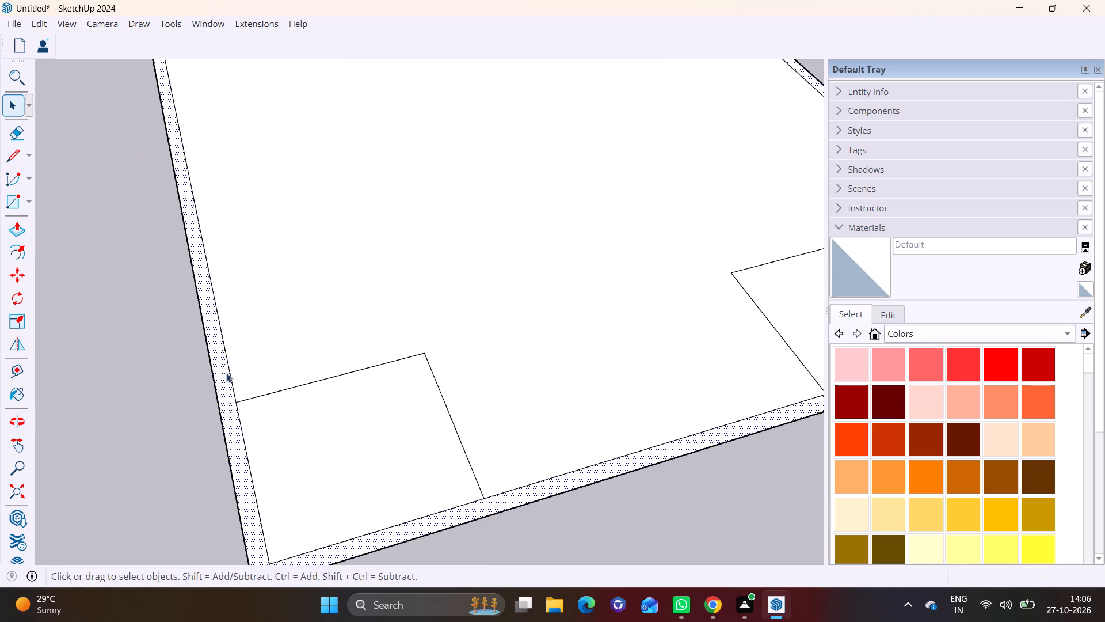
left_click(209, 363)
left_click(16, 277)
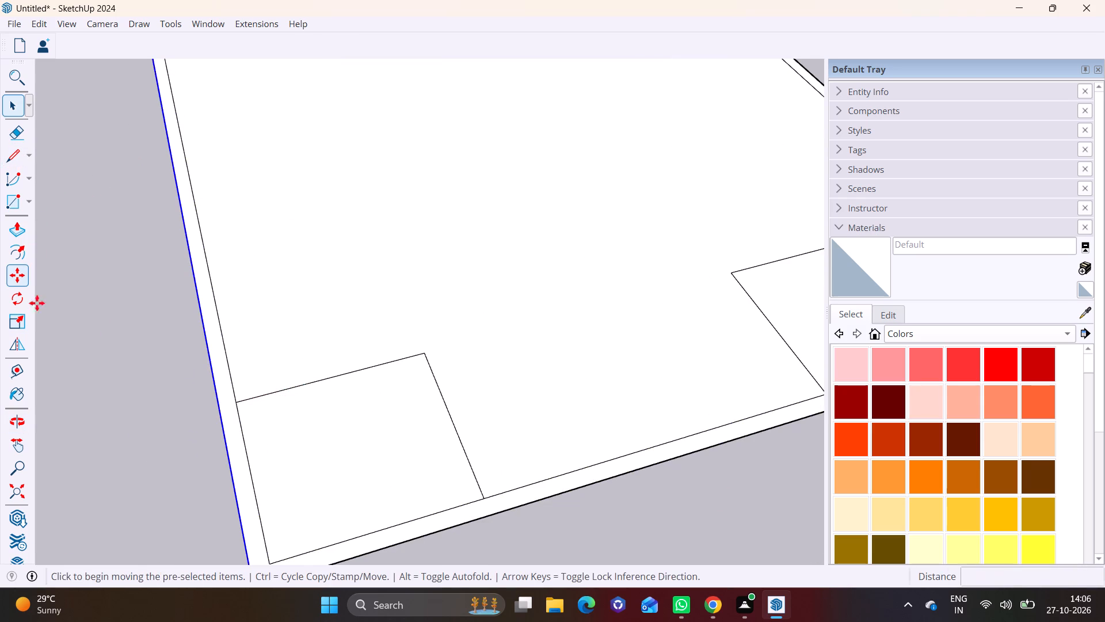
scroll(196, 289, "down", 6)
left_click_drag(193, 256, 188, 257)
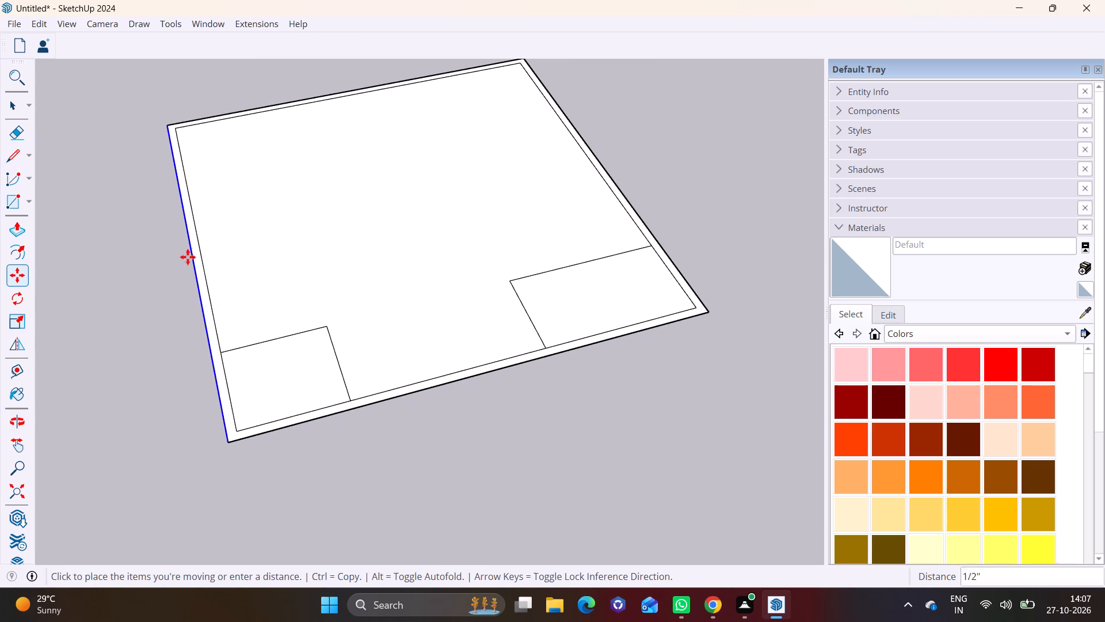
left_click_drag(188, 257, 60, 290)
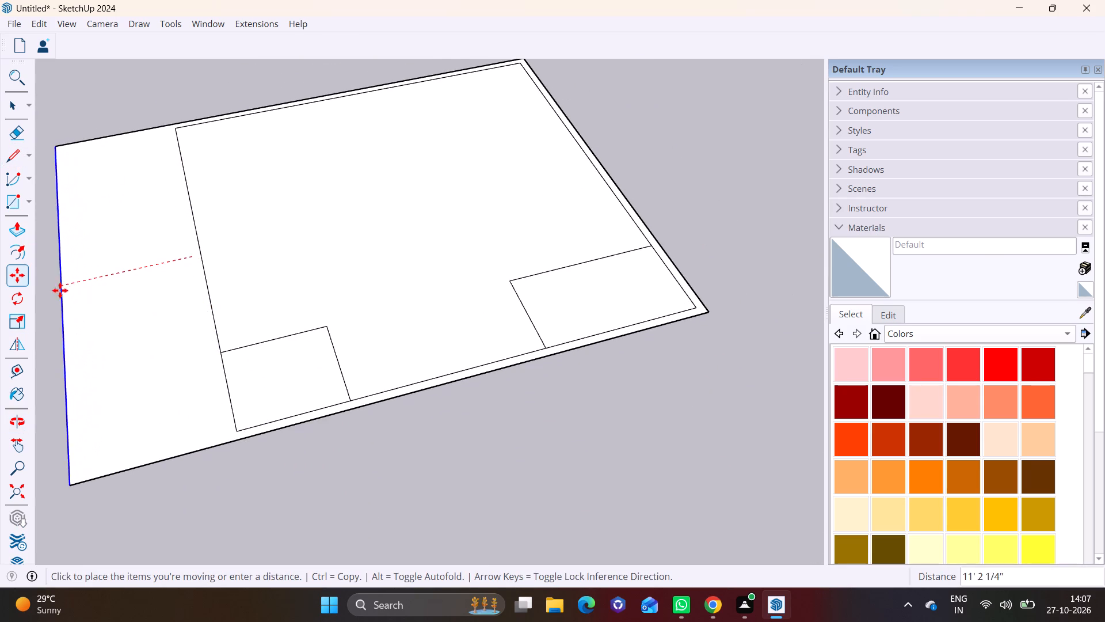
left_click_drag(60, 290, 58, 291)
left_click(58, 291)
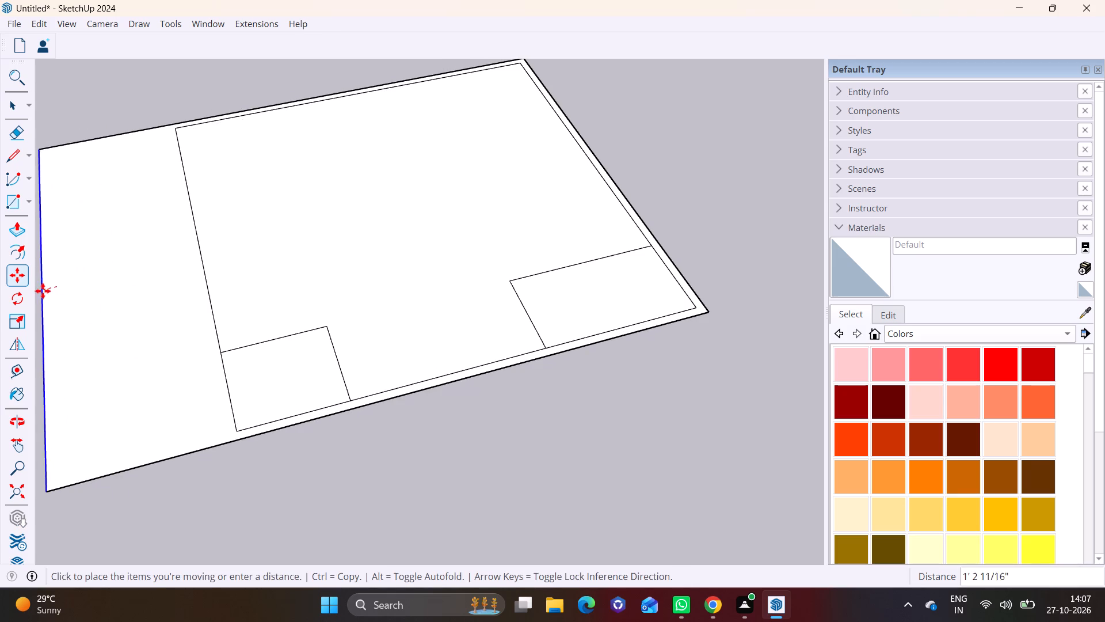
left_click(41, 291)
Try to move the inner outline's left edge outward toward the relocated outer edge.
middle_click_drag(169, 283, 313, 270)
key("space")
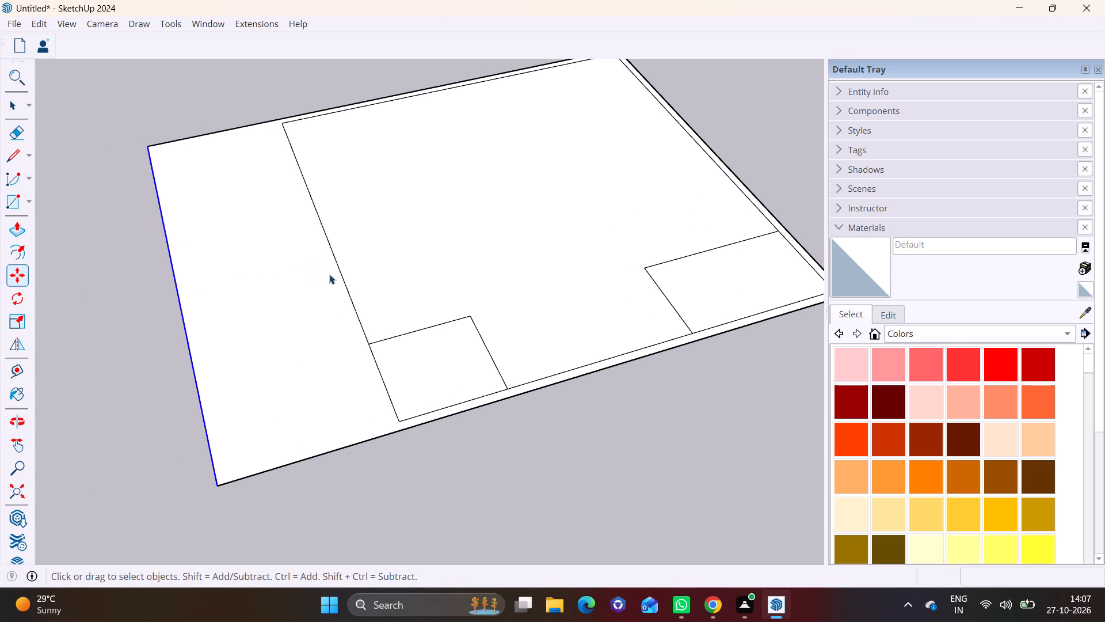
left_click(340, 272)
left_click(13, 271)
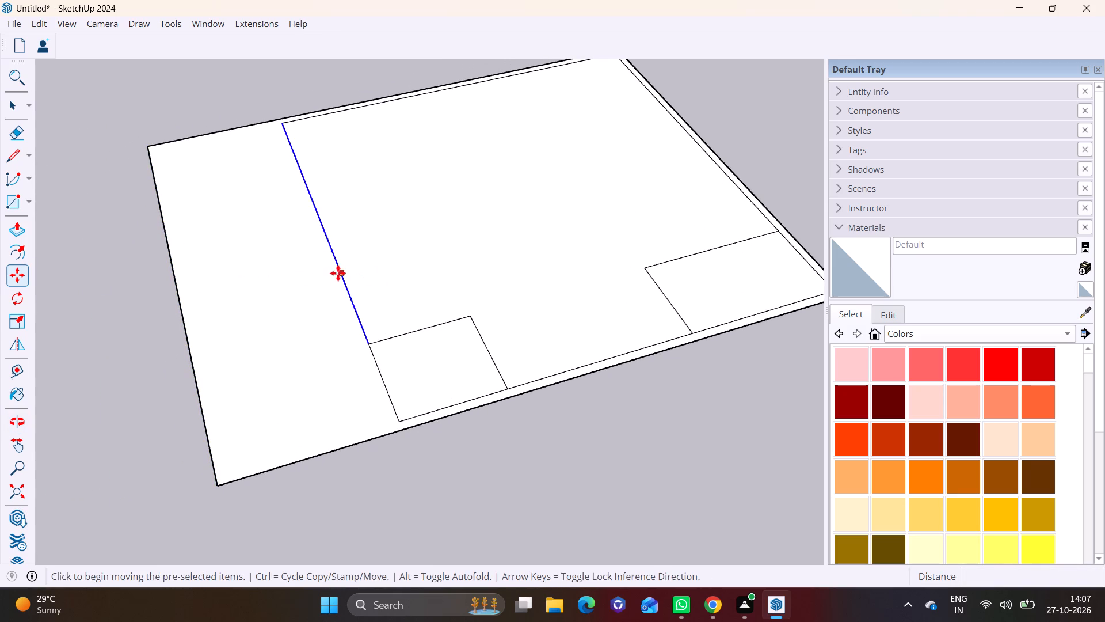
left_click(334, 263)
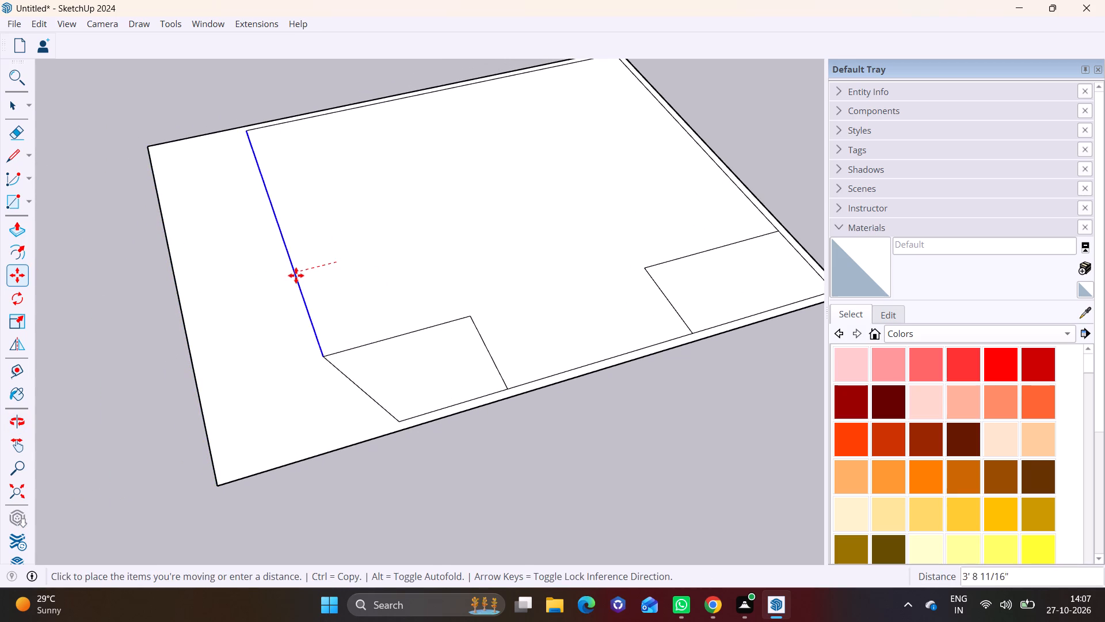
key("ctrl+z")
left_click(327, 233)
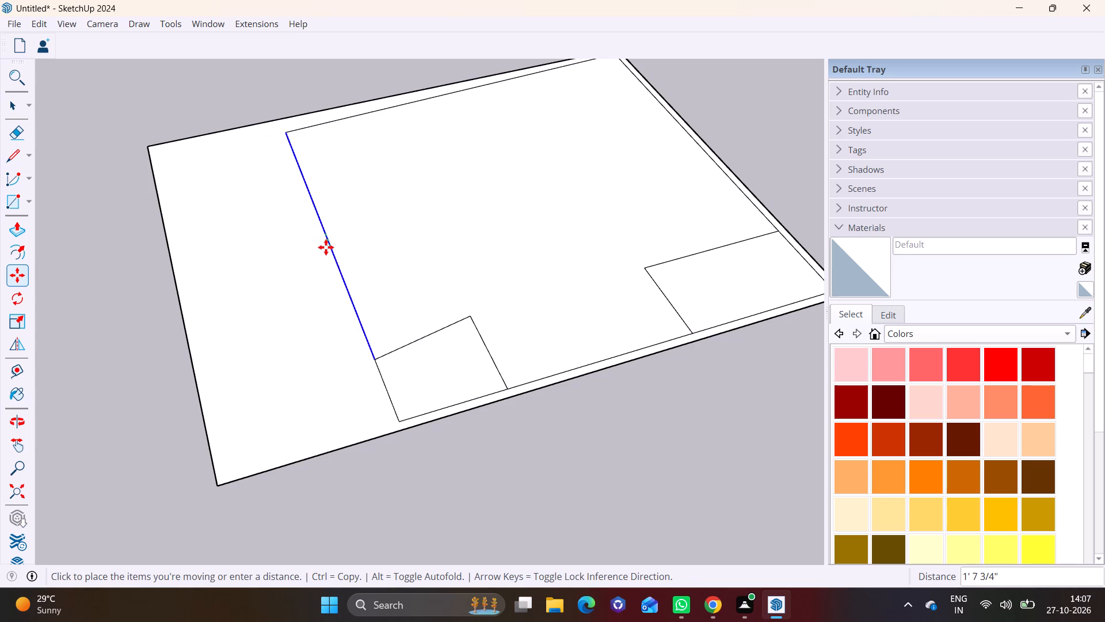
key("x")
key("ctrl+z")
Undo the outer left edge moves and the two lines of the small front-left room.
key("ctrl+z")
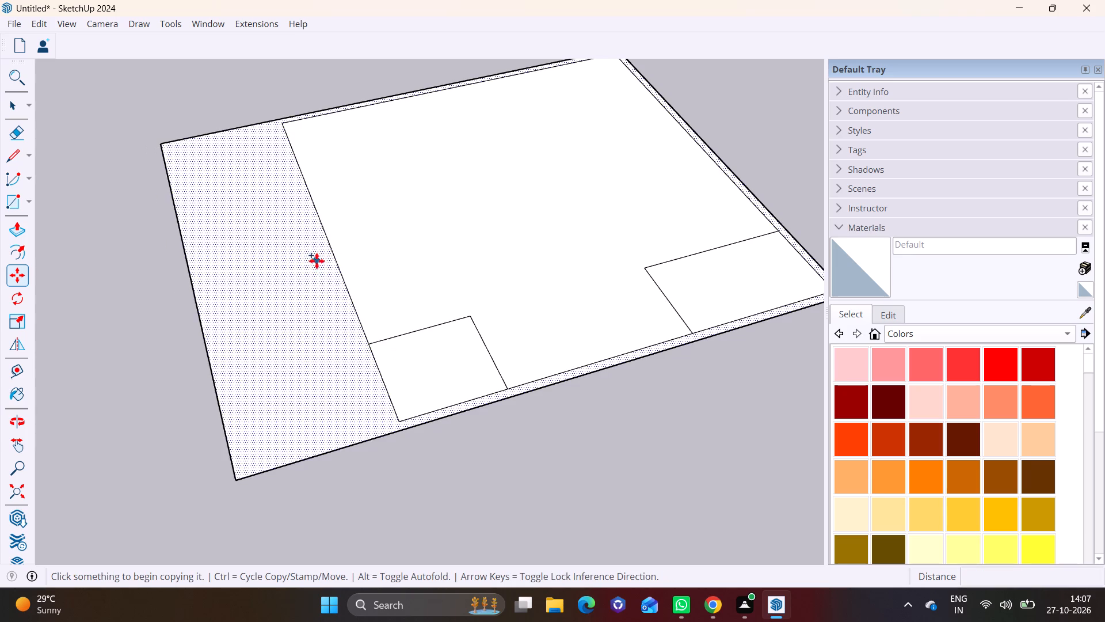
key("ctrl+z")
key("ctrl+z")
key("ctrl+z")
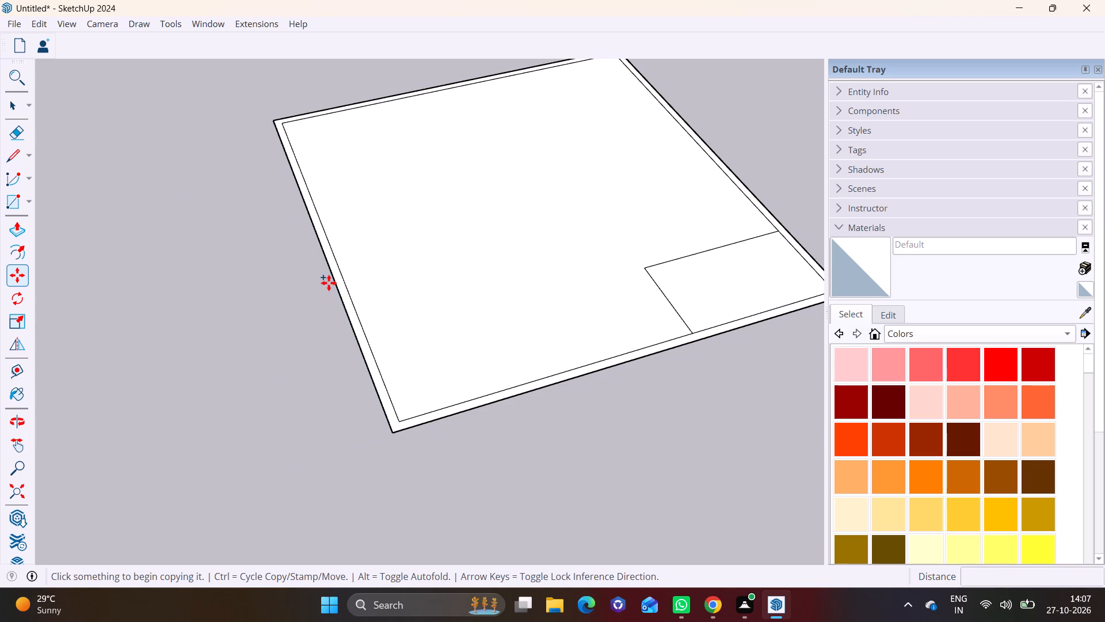
Move the plan's outer left edge outward by about 18' 3" to lengthen the building.
left_click(328, 276)
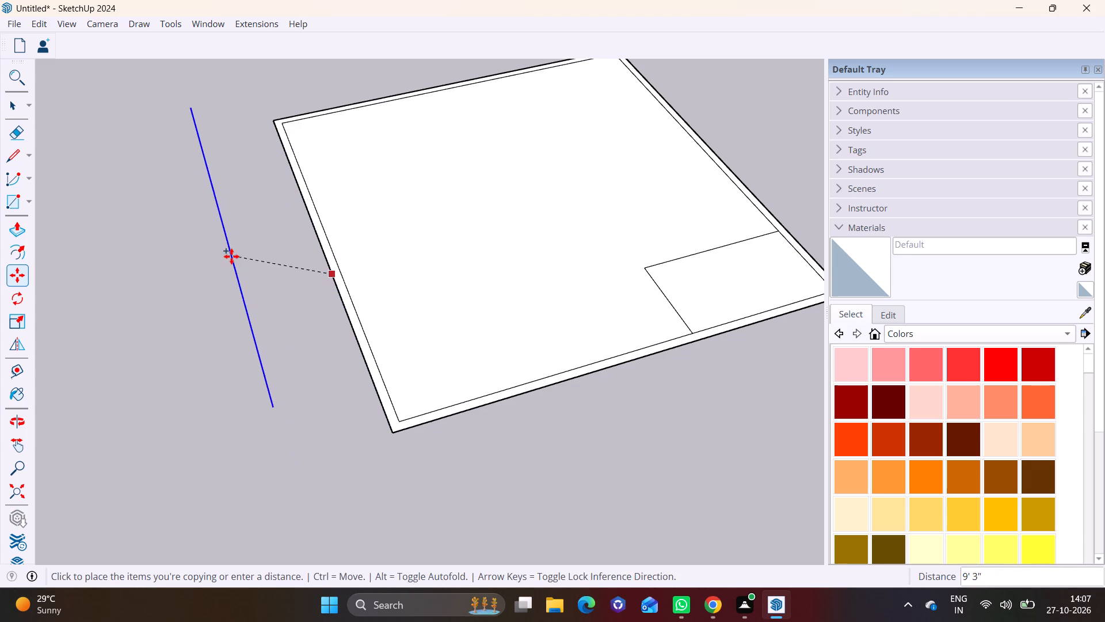
key("Escape")
key("space")
left_click(341, 298)
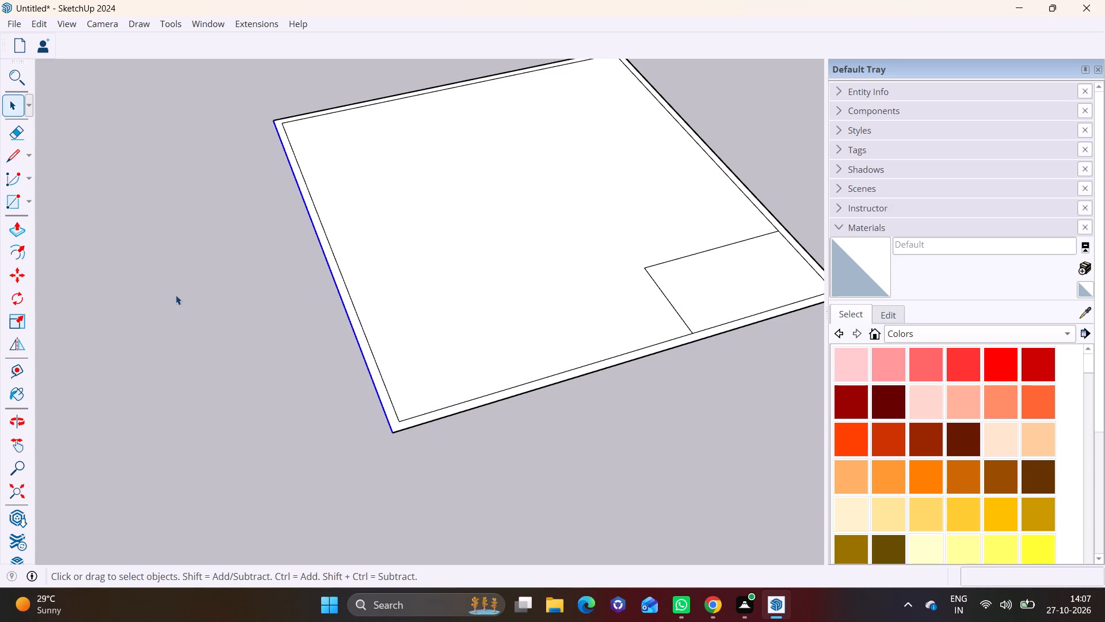
left_click(18, 272)
left_click(337, 291)
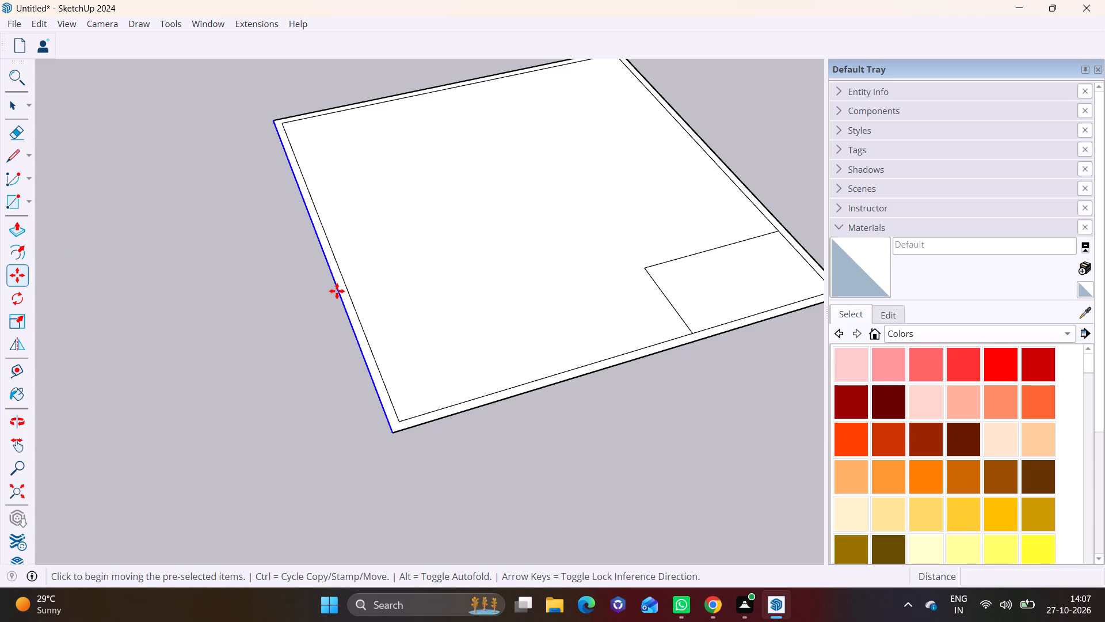
left_click(115, 345)
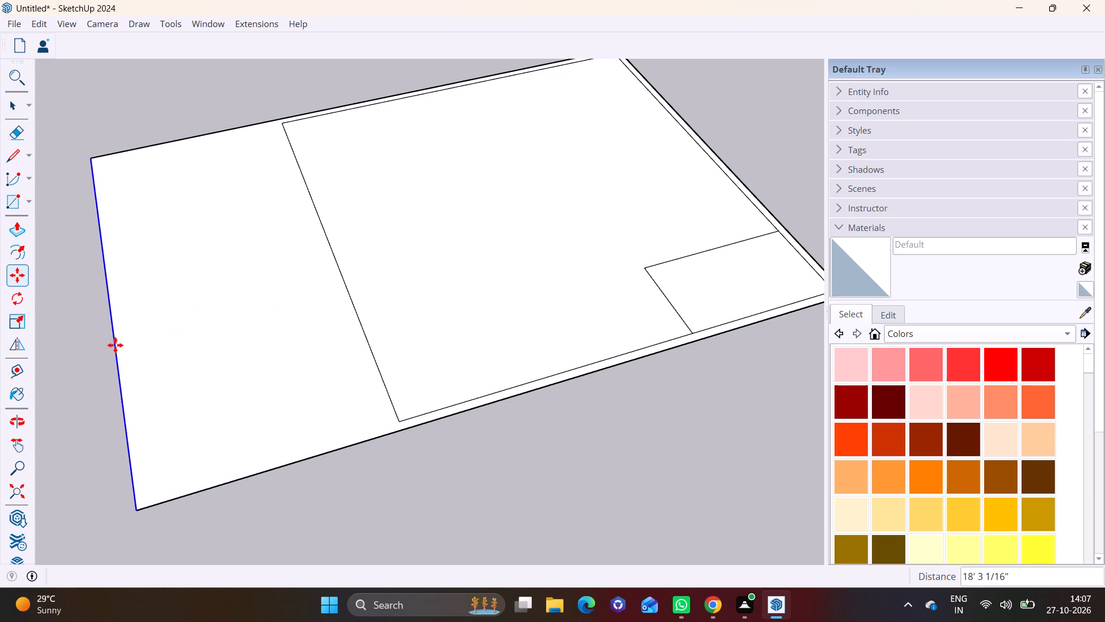
Move the inner outline's left edge outward about 18' along the red axis, close to the outer edge.
key("space")
left_click(351, 302)
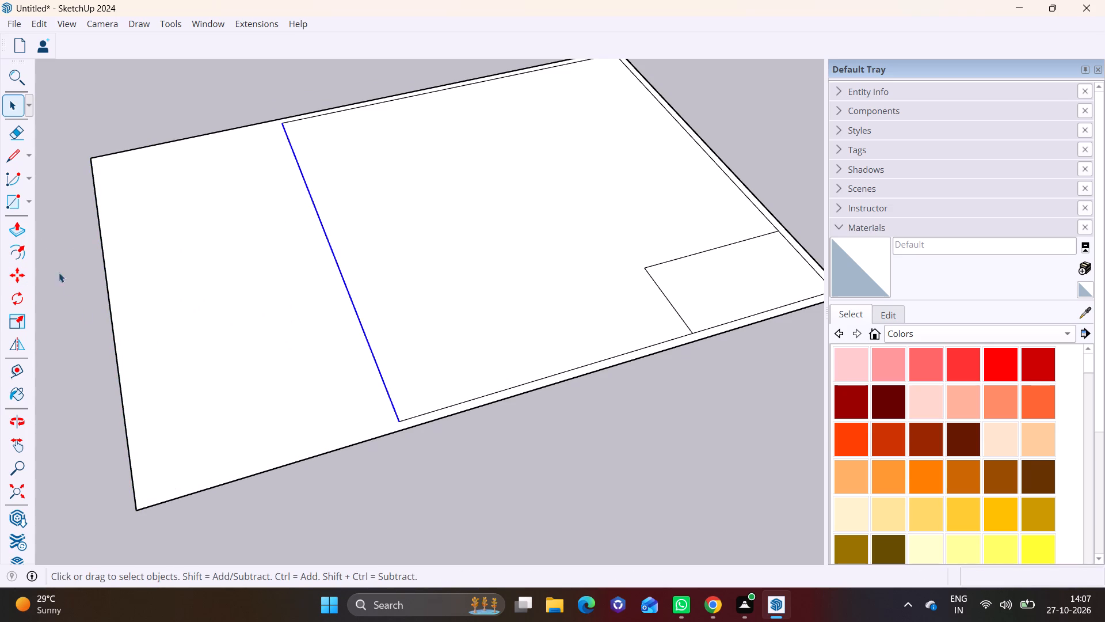
left_click(18, 271)
left_click(337, 267)
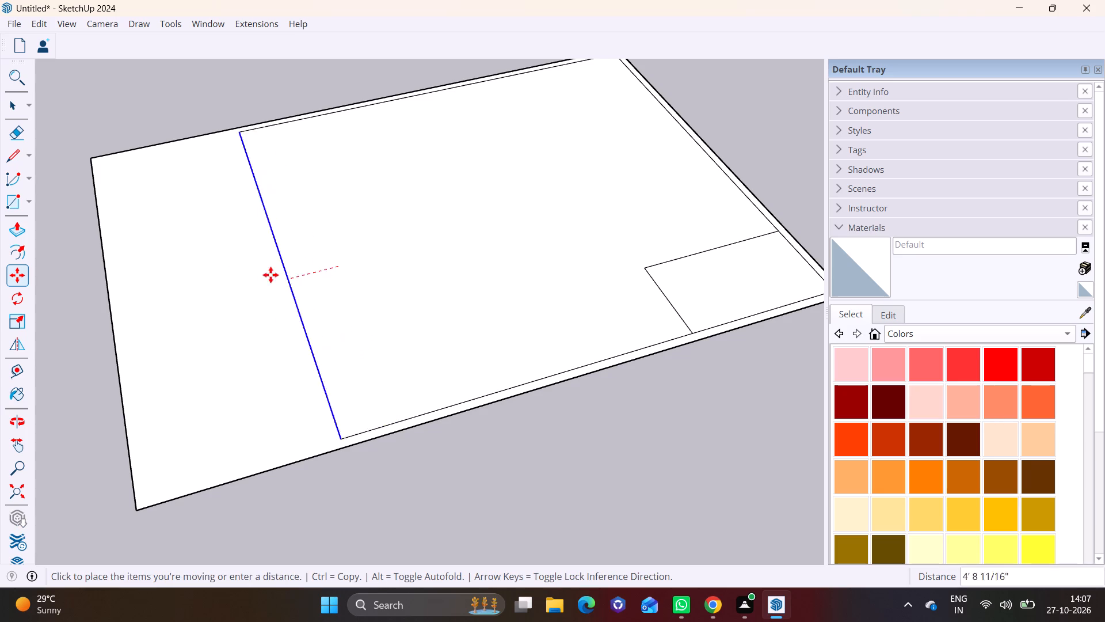
left_click(121, 325)
key("space")
left_click(315, 494)
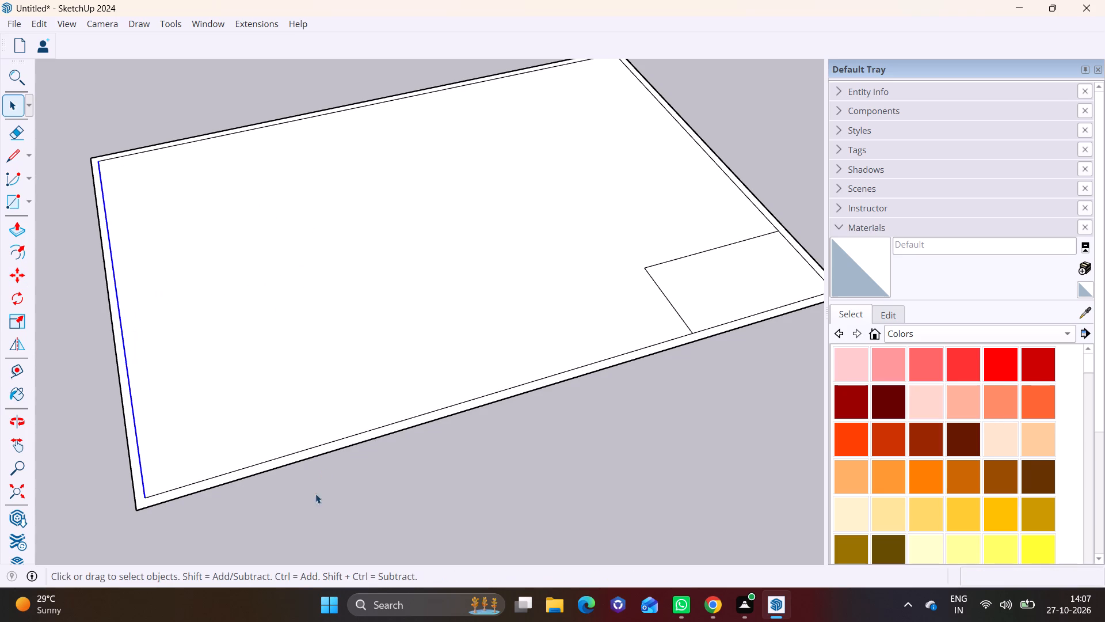
Widen the front-right corner room by moving its left wall line about 3' 3" outward along the red axis.
scroll(321, 477, "down", 4)
middle_click_drag(321, 476, 243, 503)
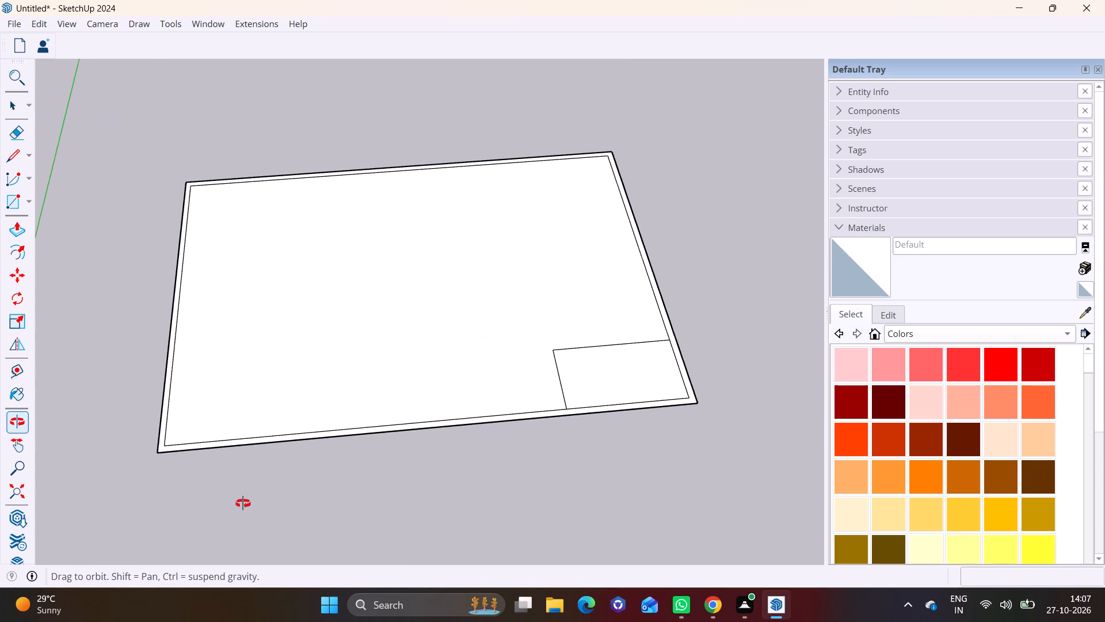
middle_click_drag(243, 503, 209, 468)
scroll(238, 426, "up", 2)
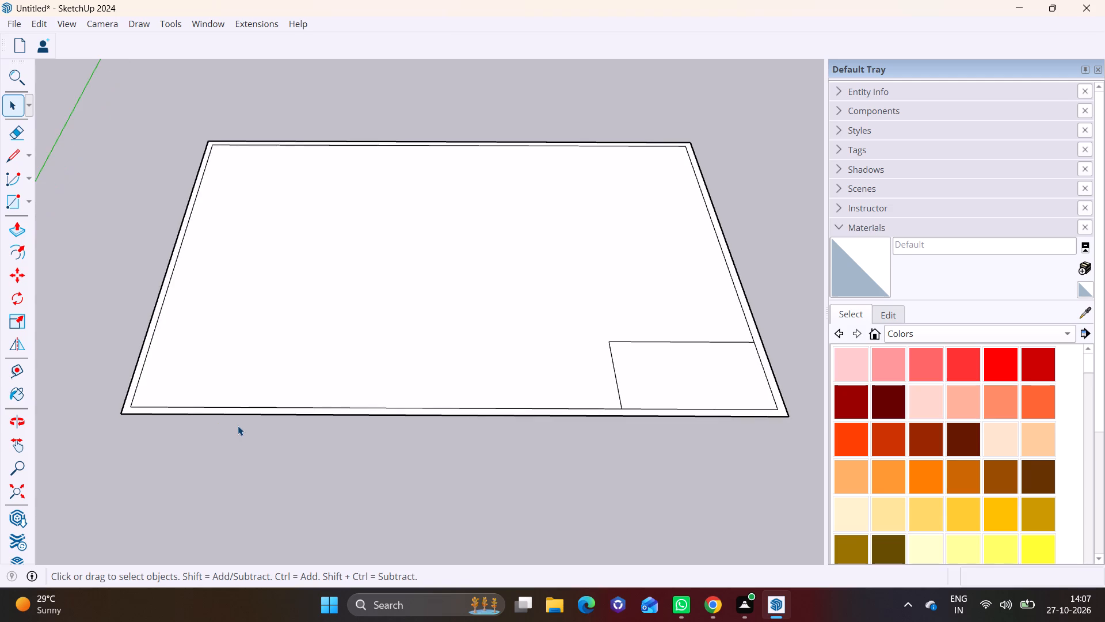
scroll(336, 405, "down", 2)
middle_click_drag(336, 405, 314, 435, "shift")
scroll(721, 486, "up", 2)
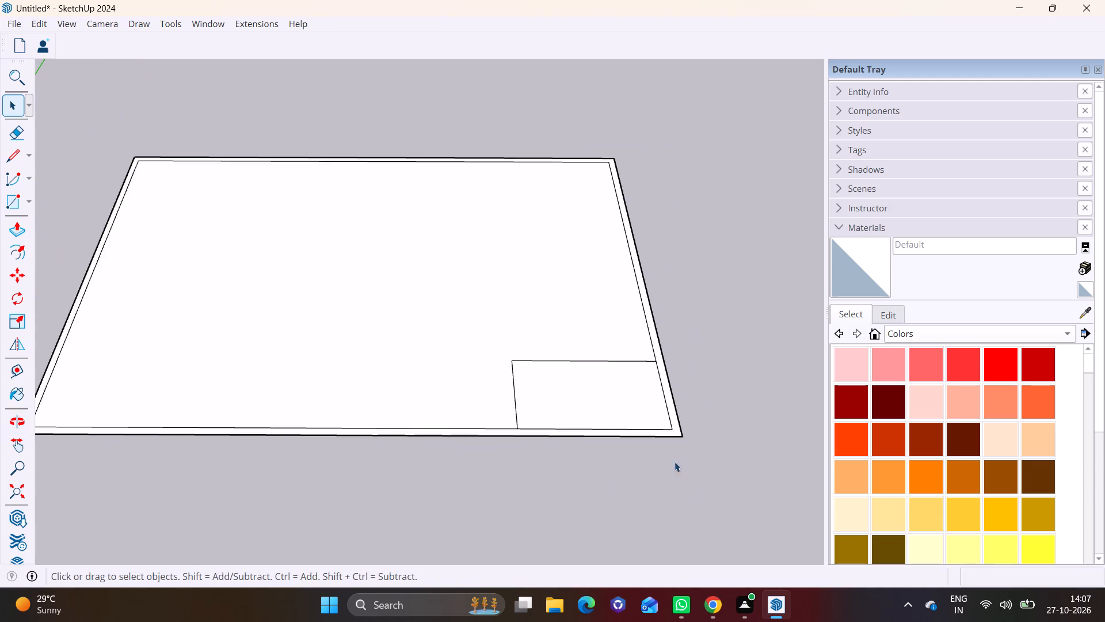
middle_click_drag(675, 434, 630, 431)
scroll(536, 423, "up", 5)
middle_click_drag(597, 454, 636, 436)
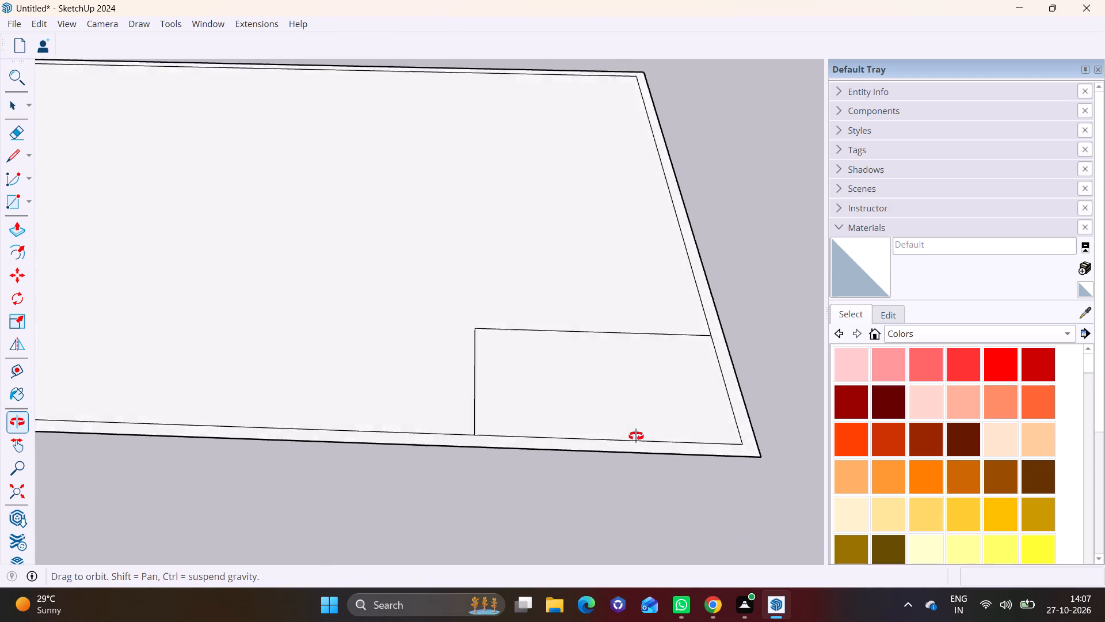
middle_click_drag(636, 436, 639, 433)
scroll(639, 429, "down", 8)
middle_click_drag(639, 429, 630, 400, "shift")
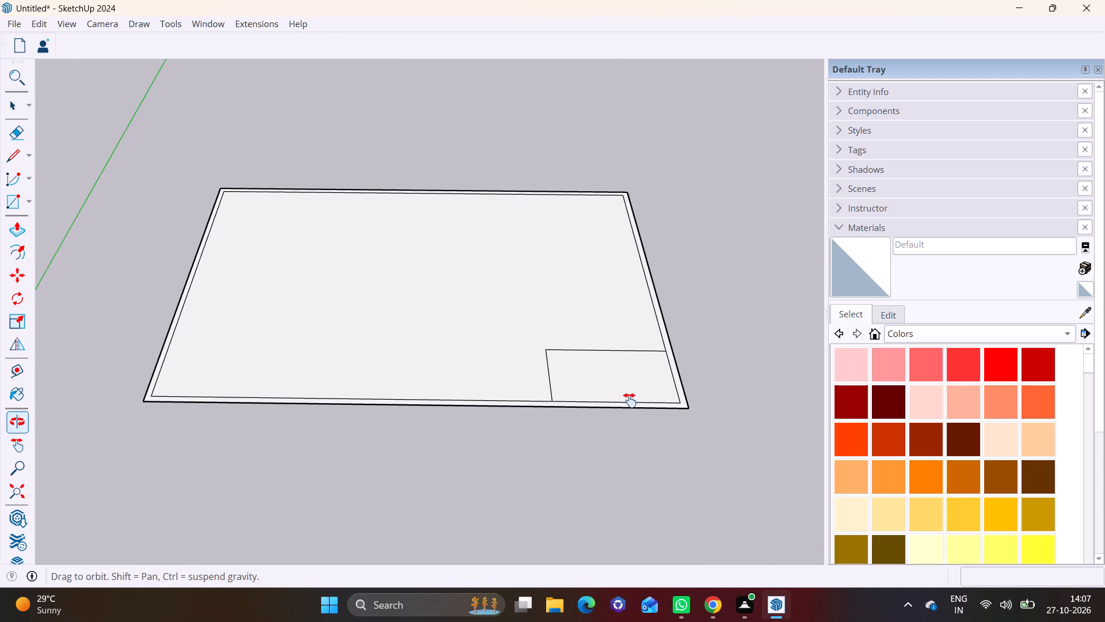
middle_click_drag(630, 400, 630, 437, "shift")
scroll(561, 415, "up", 2)
left_click(546, 402)
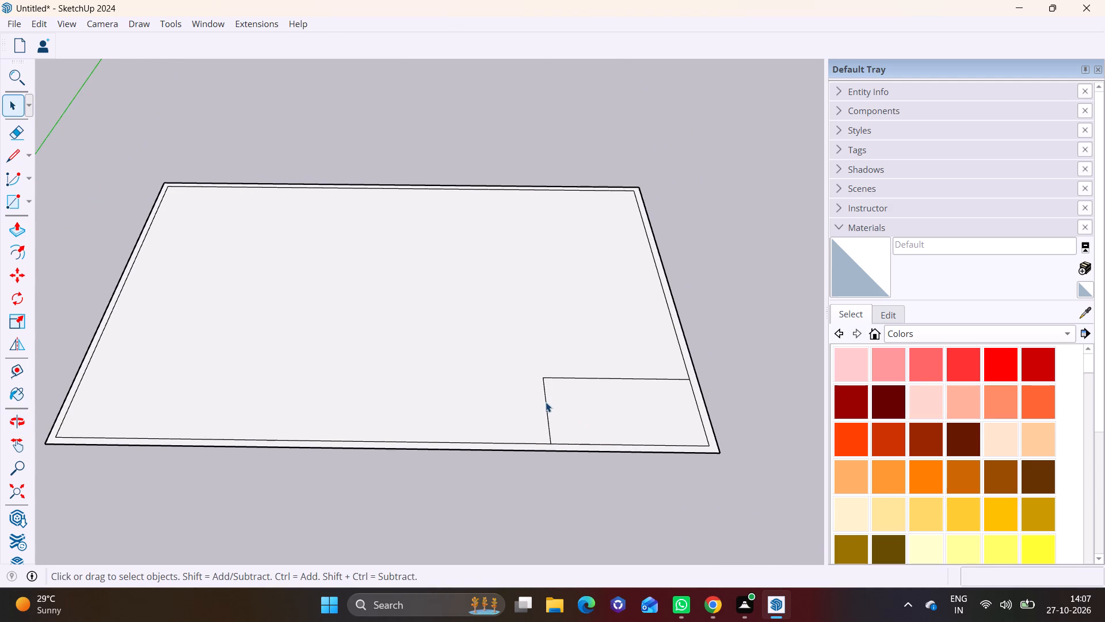
key("m")
left_click(547, 408)
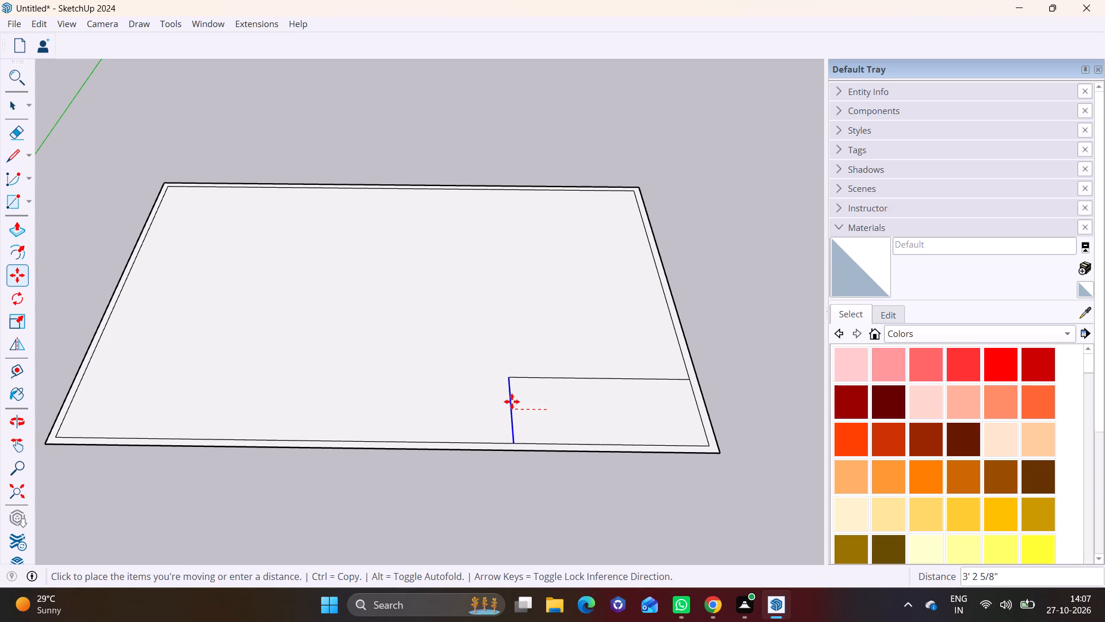
left_click(512, 401)
Deepen the front-right corner room by moving its rear wall line back about 1' 1".
left_click(598, 376)
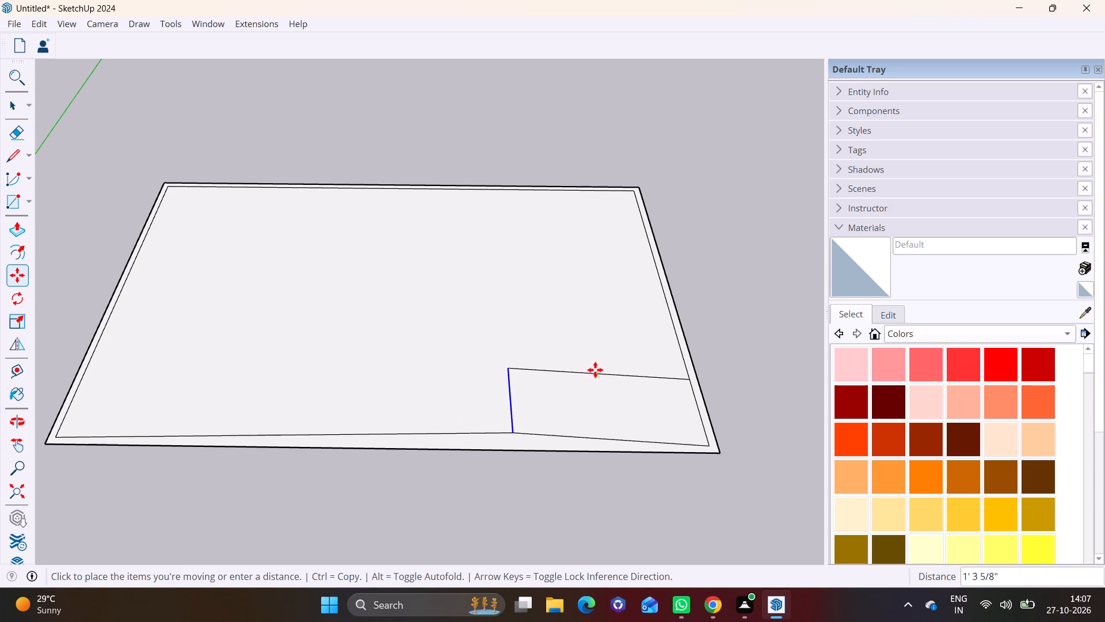
key("space")
left_click(605, 378)
key("m")
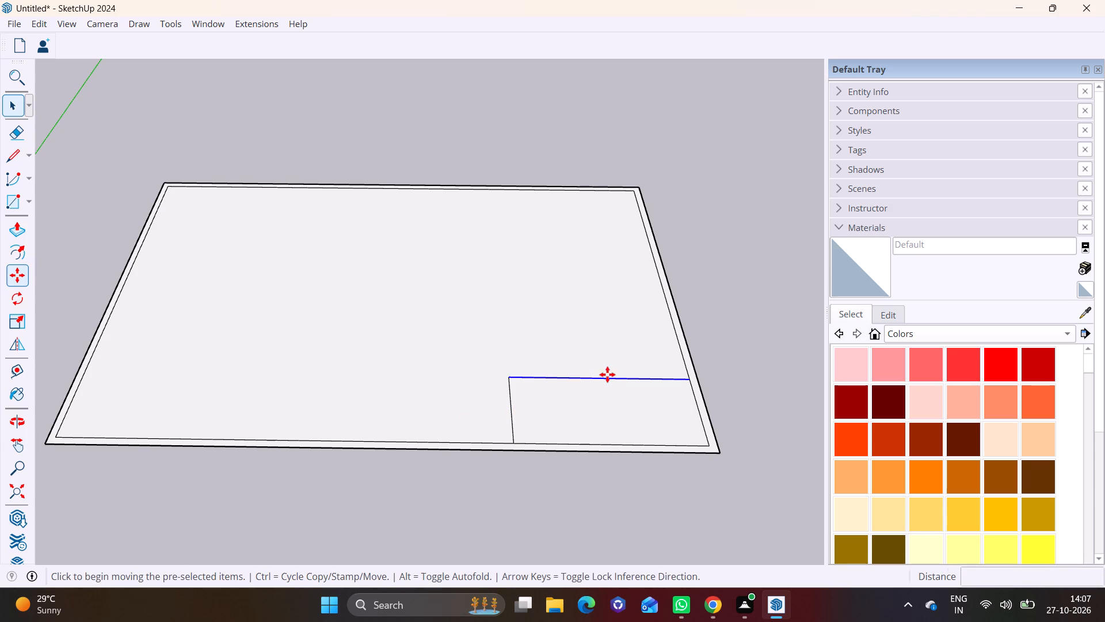
left_click(608, 381)
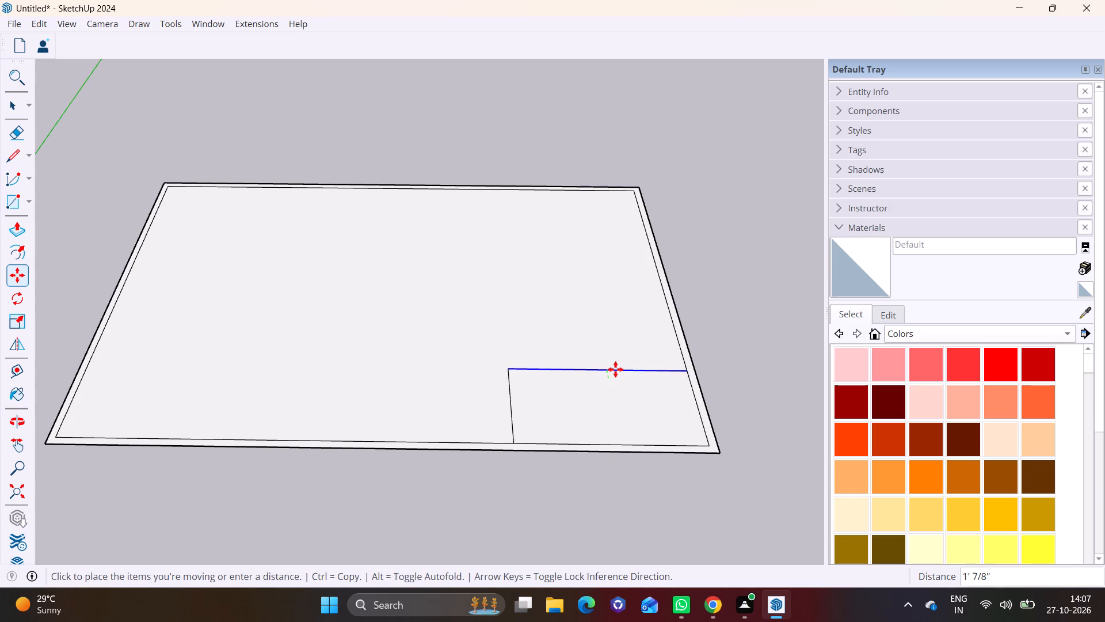
left_click(615, 369)
key("space")
Examine the lengthened floor plan and the enlarged front-right corner room from several angles.
scroll(475, 414, "down", 2)
middle_click_drag(497, 412, 546, 378, "shift")
scroll(559, 416, "up", 1)
middle_click_drag(559, 416, 564, 458)
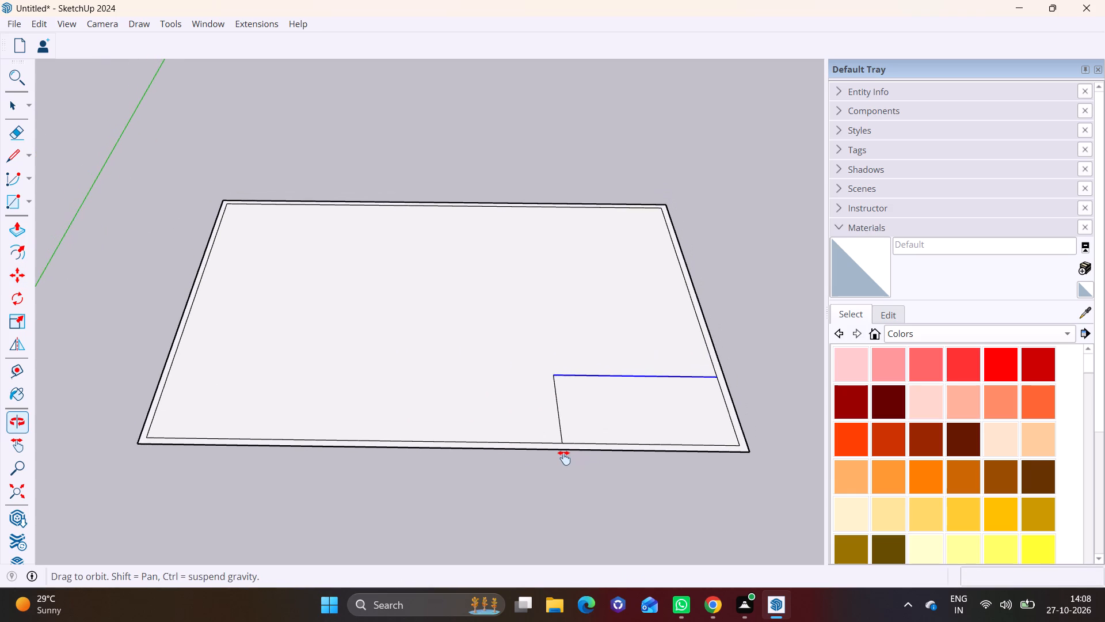
middle_click_drag(564, 458, 567, 461)
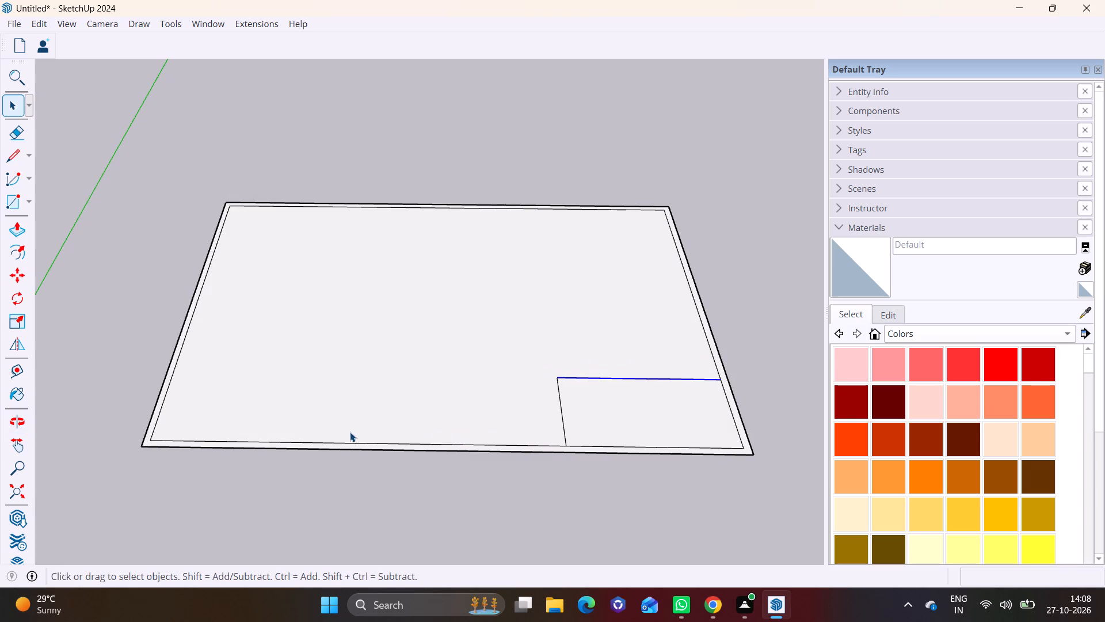
scroll(350, 432, "down", 3)
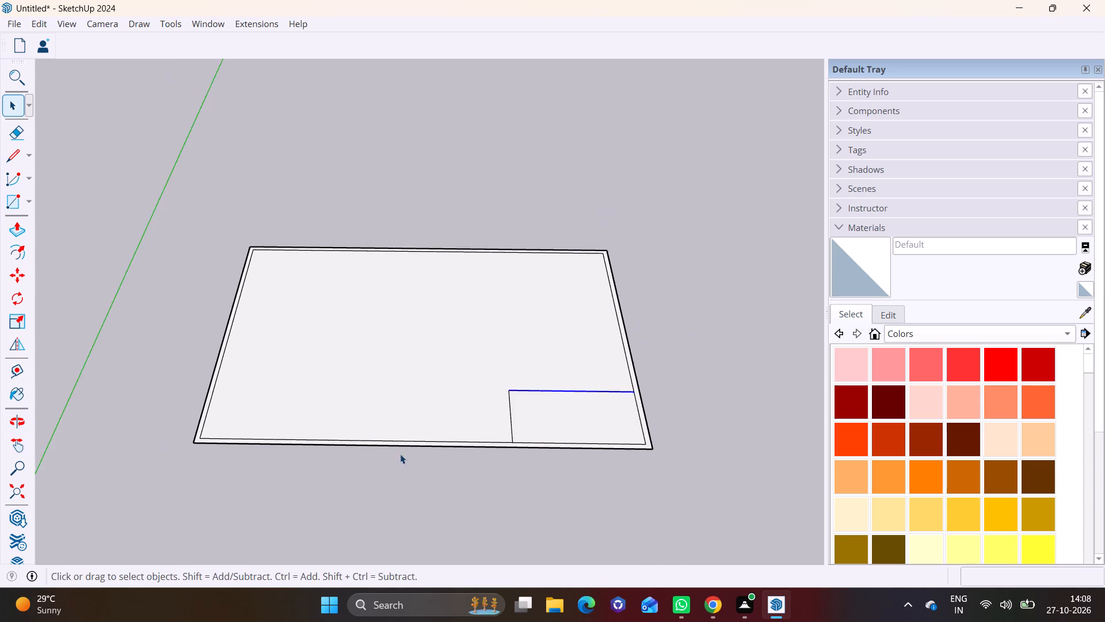
middle_click_drag(409, 457, 403, 450, "shift")
scroll(466, 458, "up", 1)
middle_click_drag(467, 458, 468, 371)
left_click(464, 453)
middle_click_drag(521, 384, 548, 445)
scroll(554, 408, "up", 1)
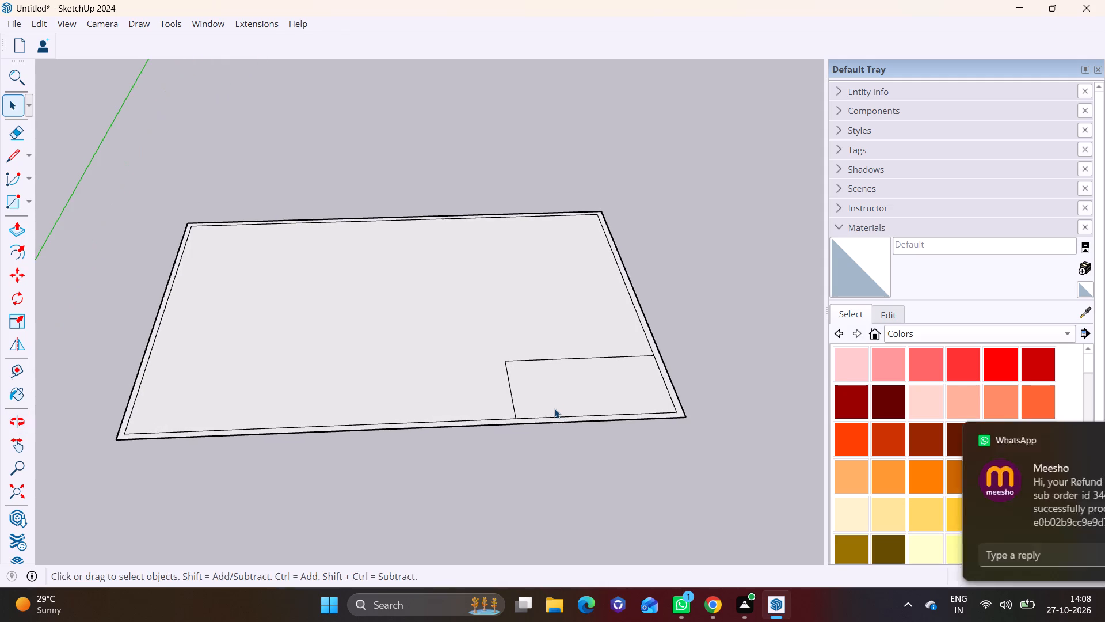
scroll(554, 408, "up", 1)
middle_click_drag(547, 408, 569, 420, "shift")
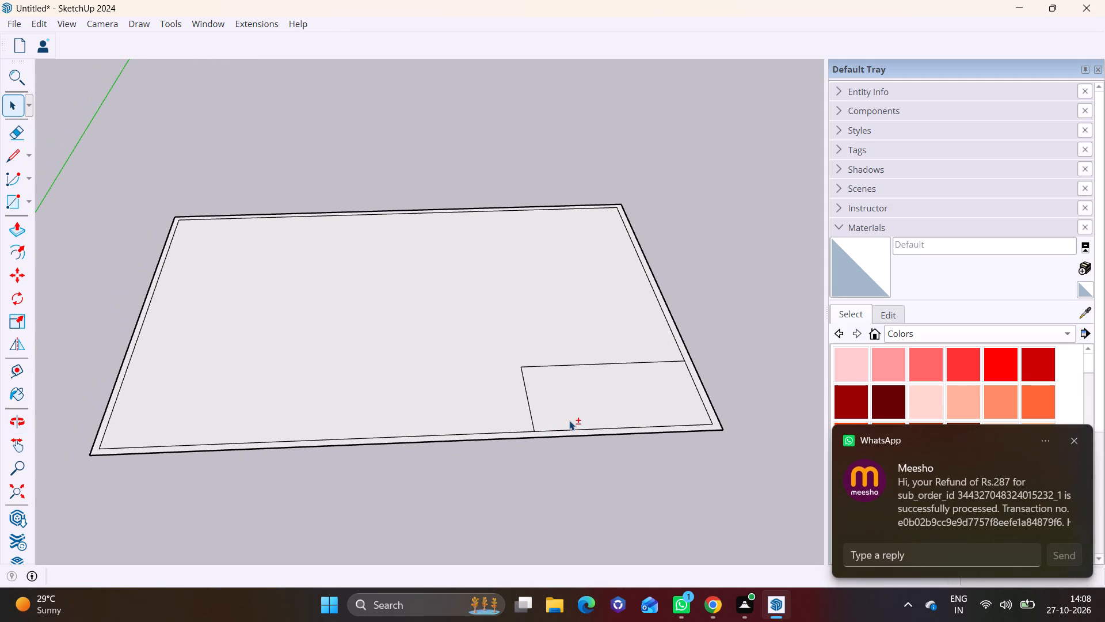
scroll(572, 420, "down", 3)
middle_click_drag(581, 424, 576, 382, "shift")
scroll(553, 371, "up", 1)
middle_click_drag(553, 371, 515, 424, "shift")
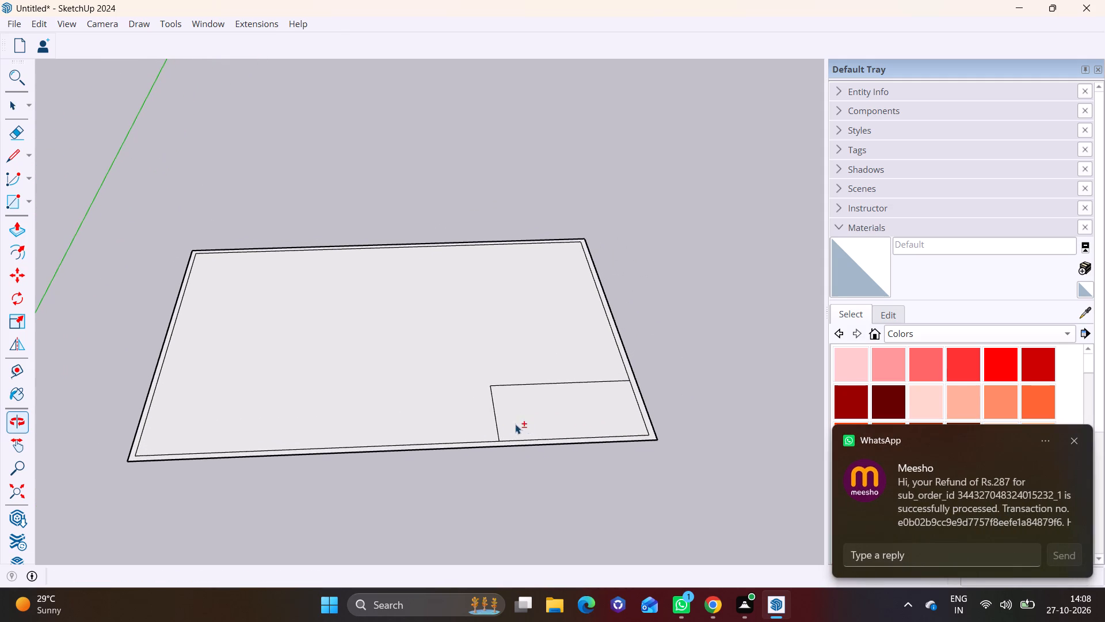
middle_click_drag(562, 423, 551, 457)
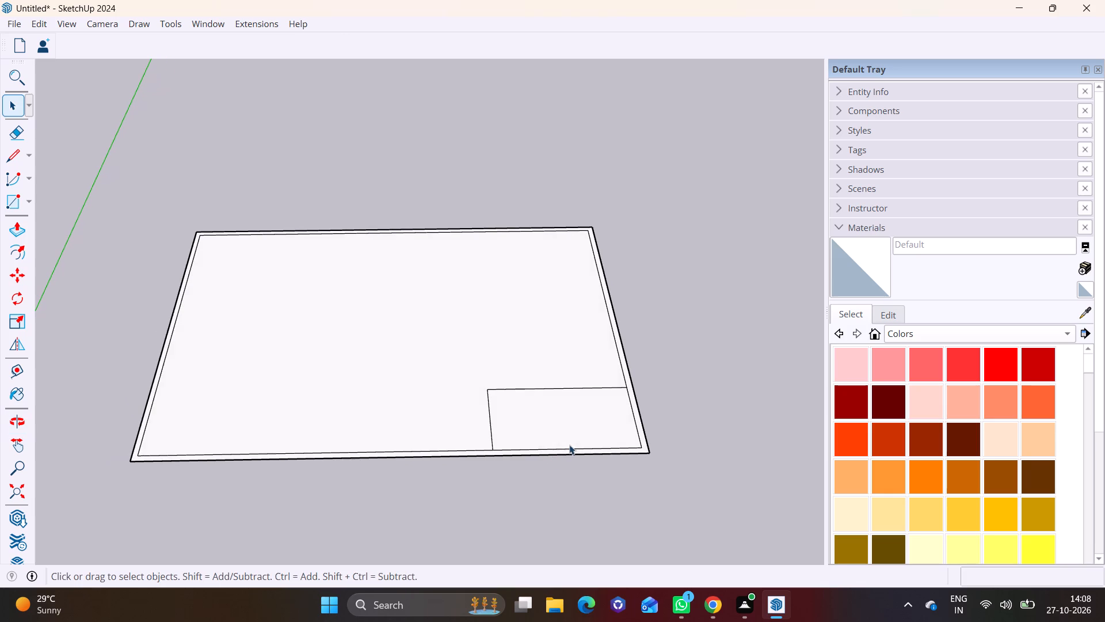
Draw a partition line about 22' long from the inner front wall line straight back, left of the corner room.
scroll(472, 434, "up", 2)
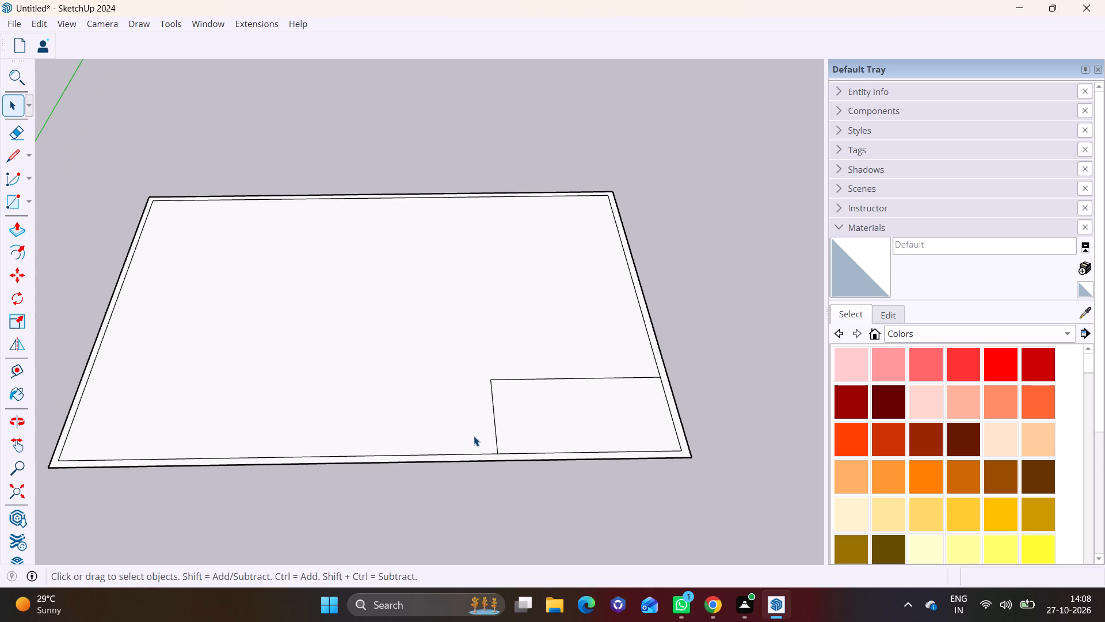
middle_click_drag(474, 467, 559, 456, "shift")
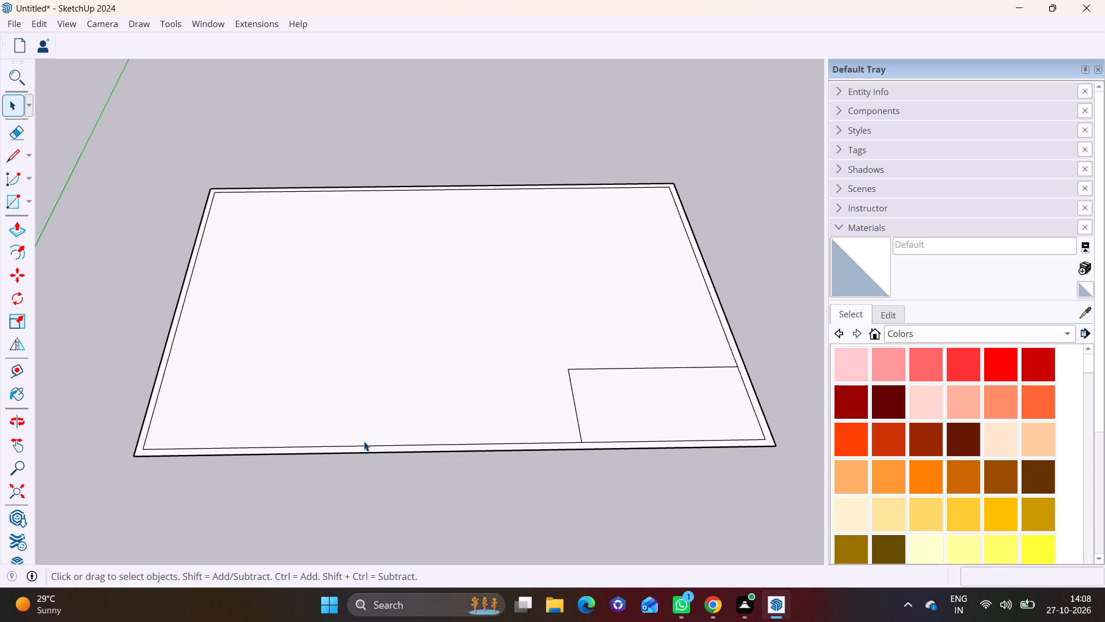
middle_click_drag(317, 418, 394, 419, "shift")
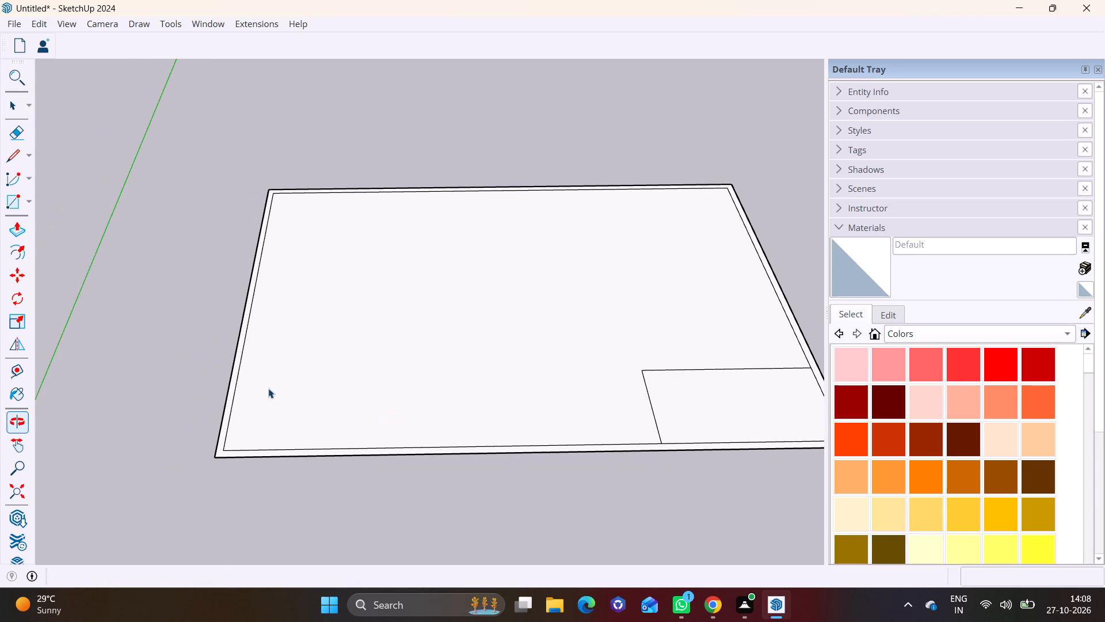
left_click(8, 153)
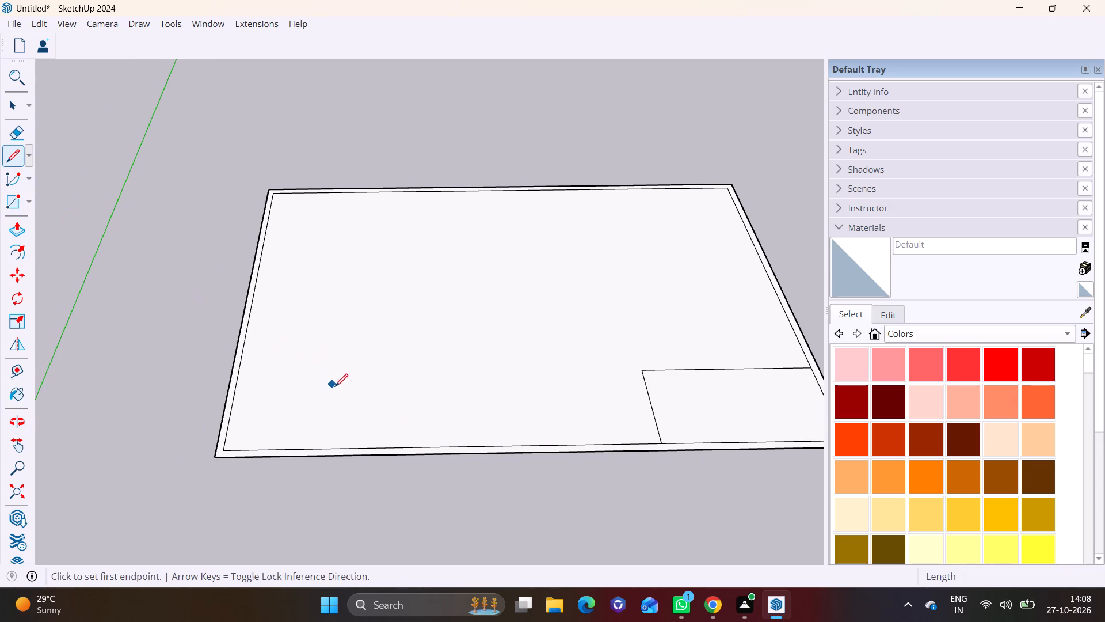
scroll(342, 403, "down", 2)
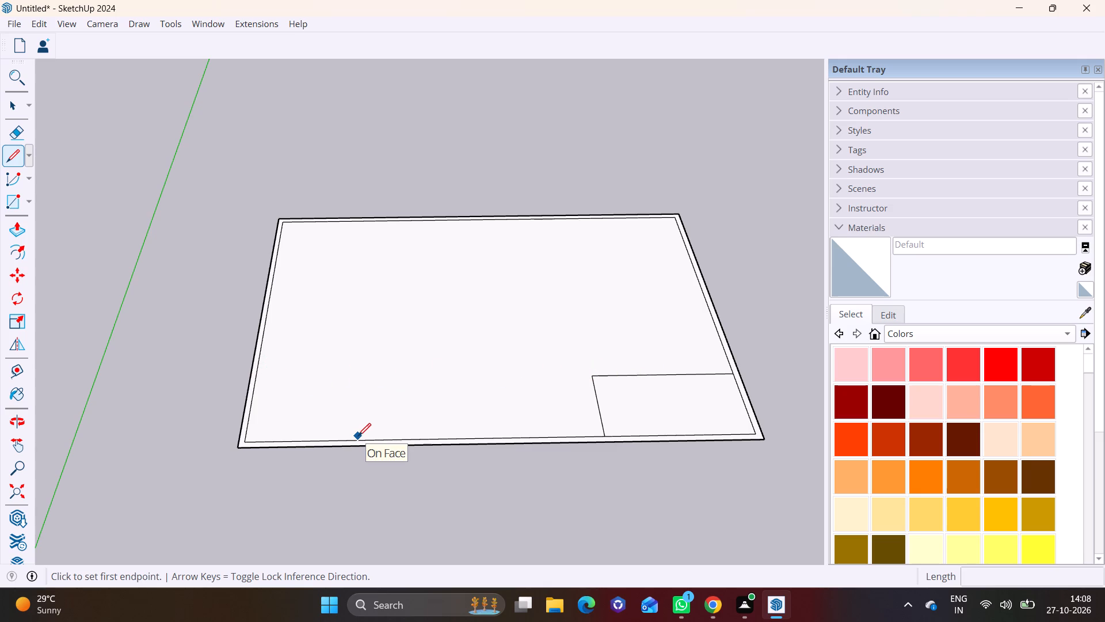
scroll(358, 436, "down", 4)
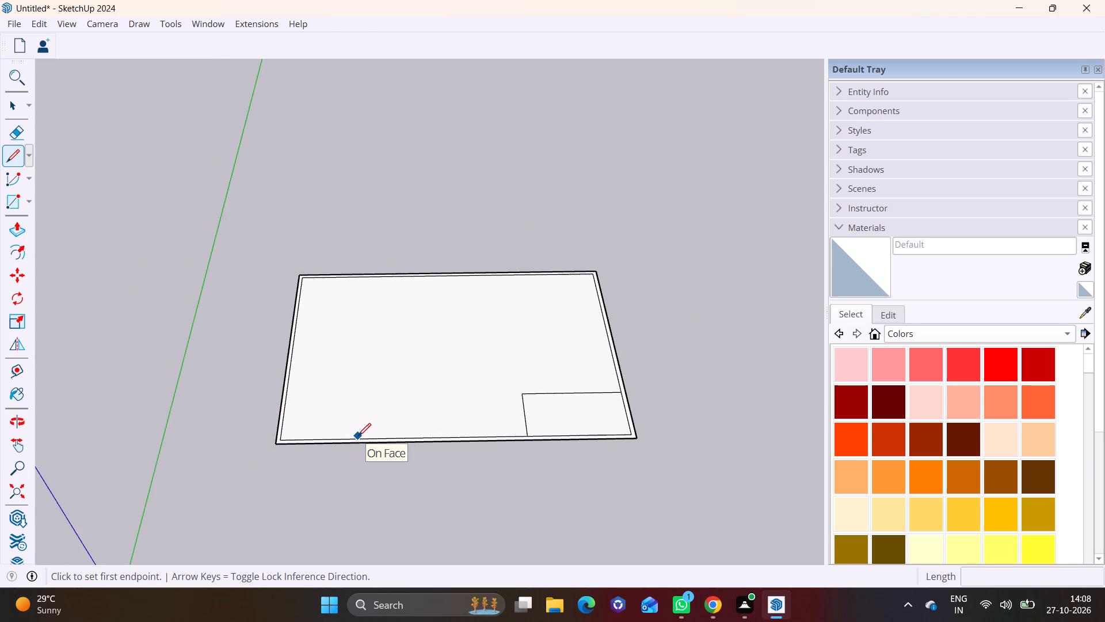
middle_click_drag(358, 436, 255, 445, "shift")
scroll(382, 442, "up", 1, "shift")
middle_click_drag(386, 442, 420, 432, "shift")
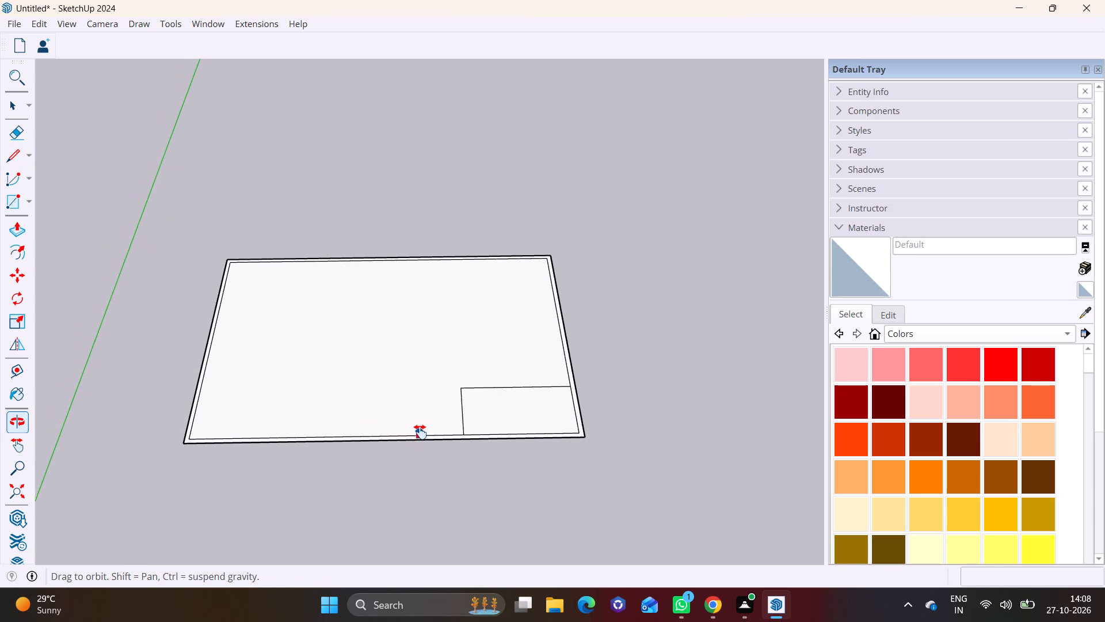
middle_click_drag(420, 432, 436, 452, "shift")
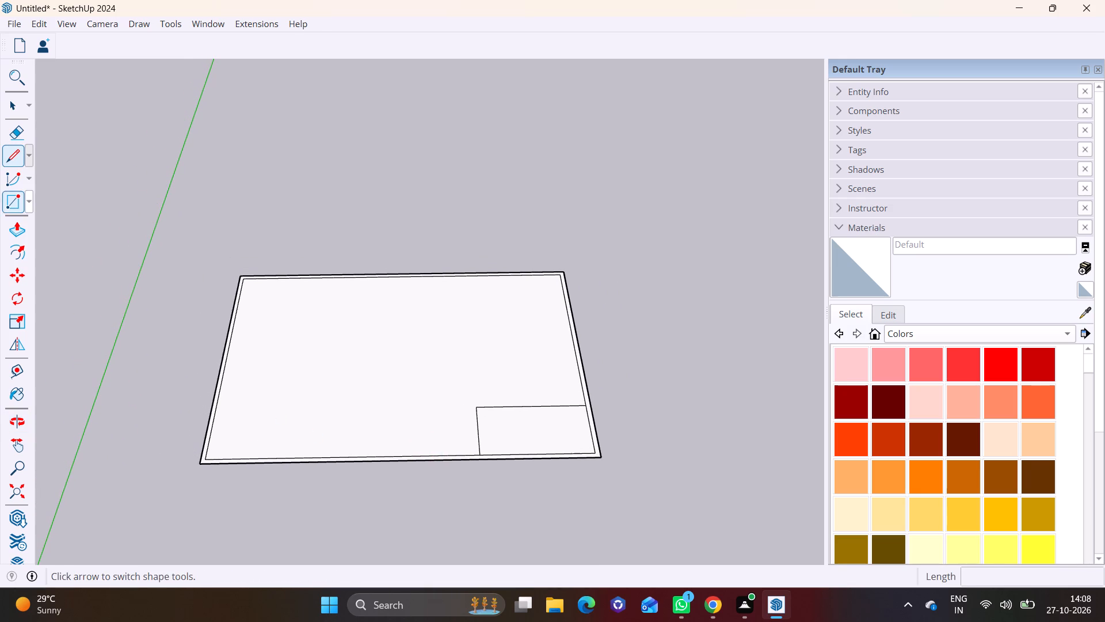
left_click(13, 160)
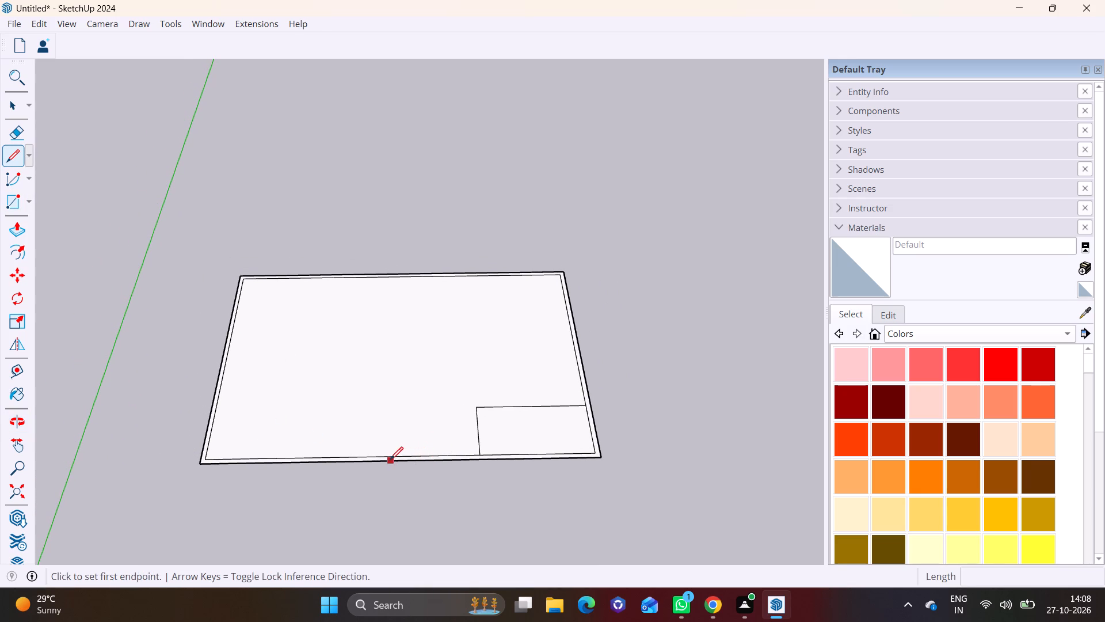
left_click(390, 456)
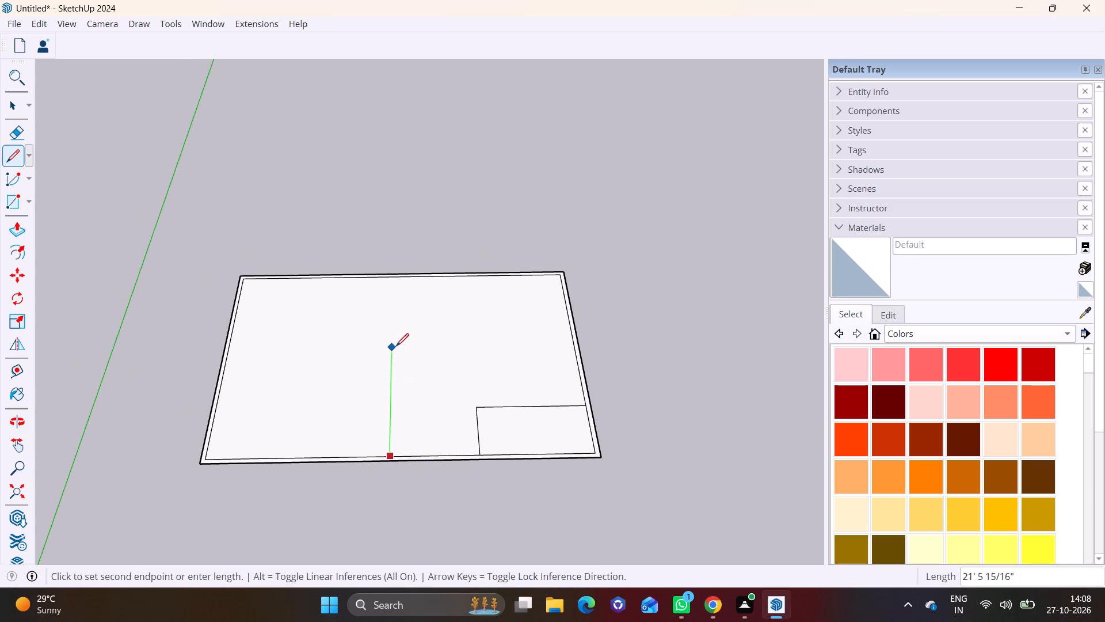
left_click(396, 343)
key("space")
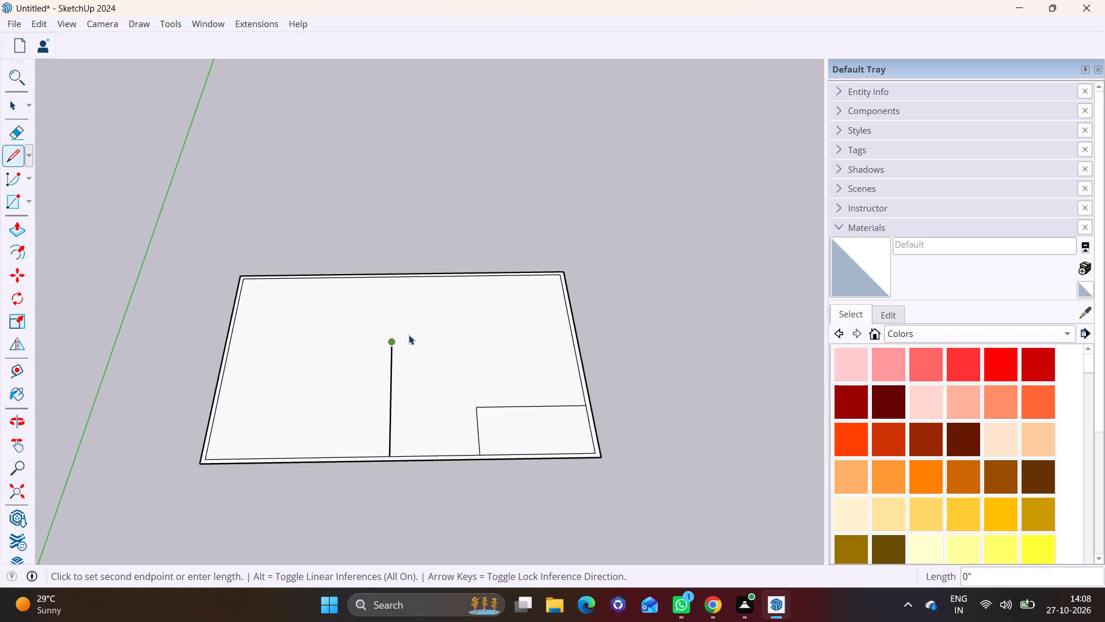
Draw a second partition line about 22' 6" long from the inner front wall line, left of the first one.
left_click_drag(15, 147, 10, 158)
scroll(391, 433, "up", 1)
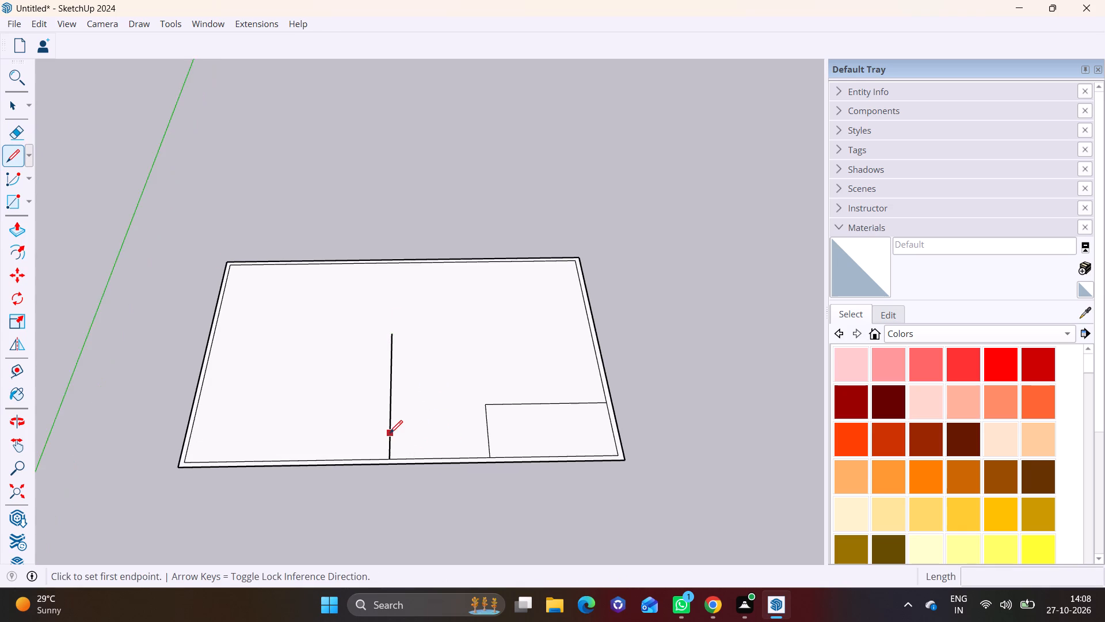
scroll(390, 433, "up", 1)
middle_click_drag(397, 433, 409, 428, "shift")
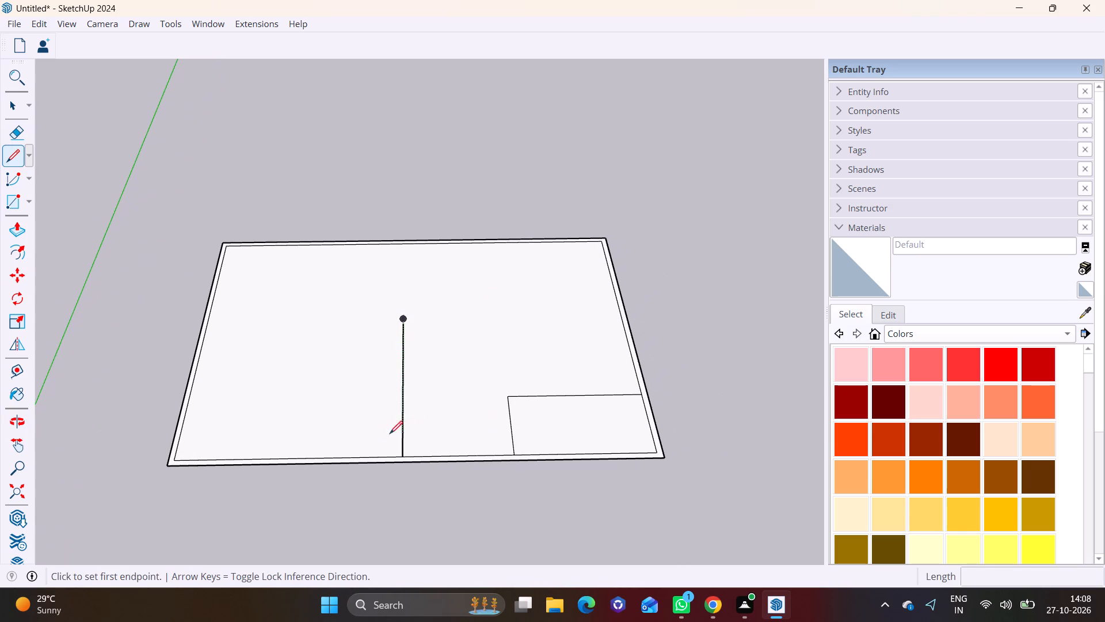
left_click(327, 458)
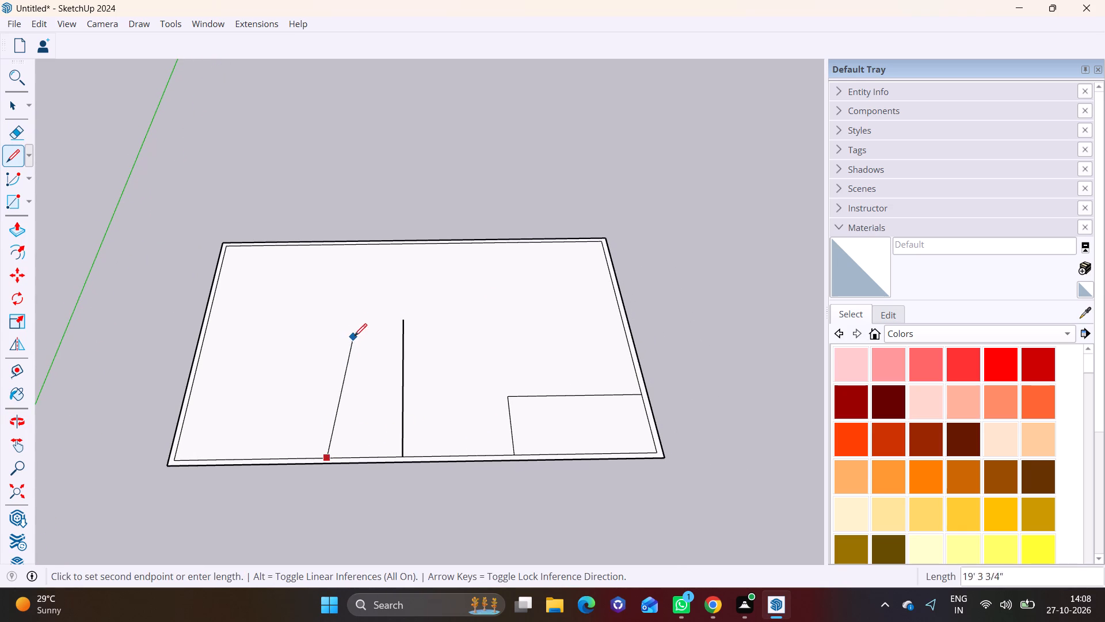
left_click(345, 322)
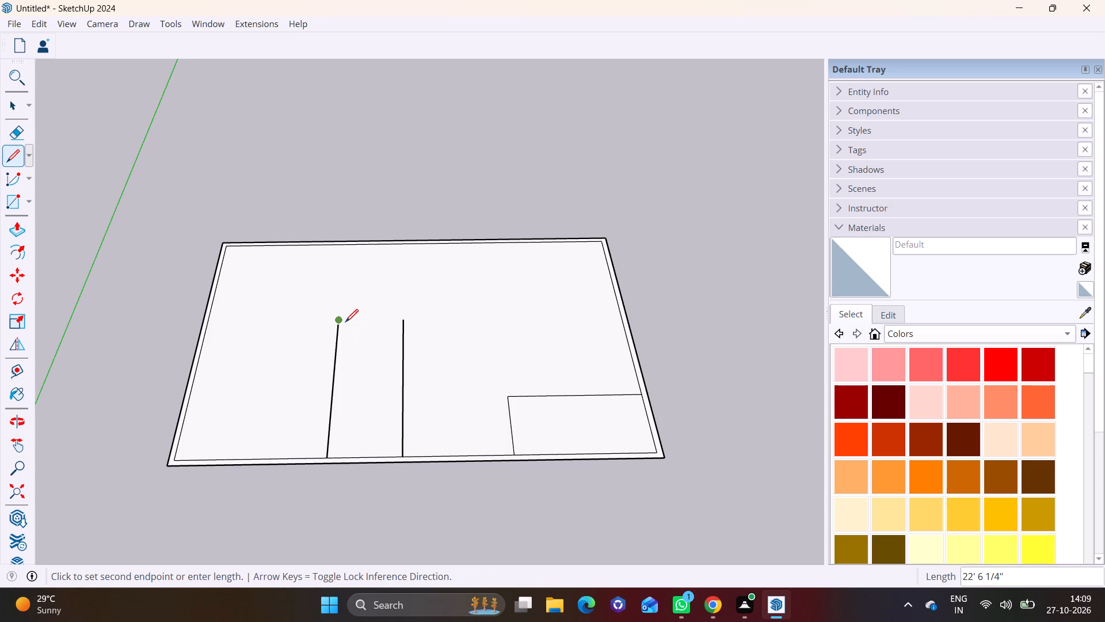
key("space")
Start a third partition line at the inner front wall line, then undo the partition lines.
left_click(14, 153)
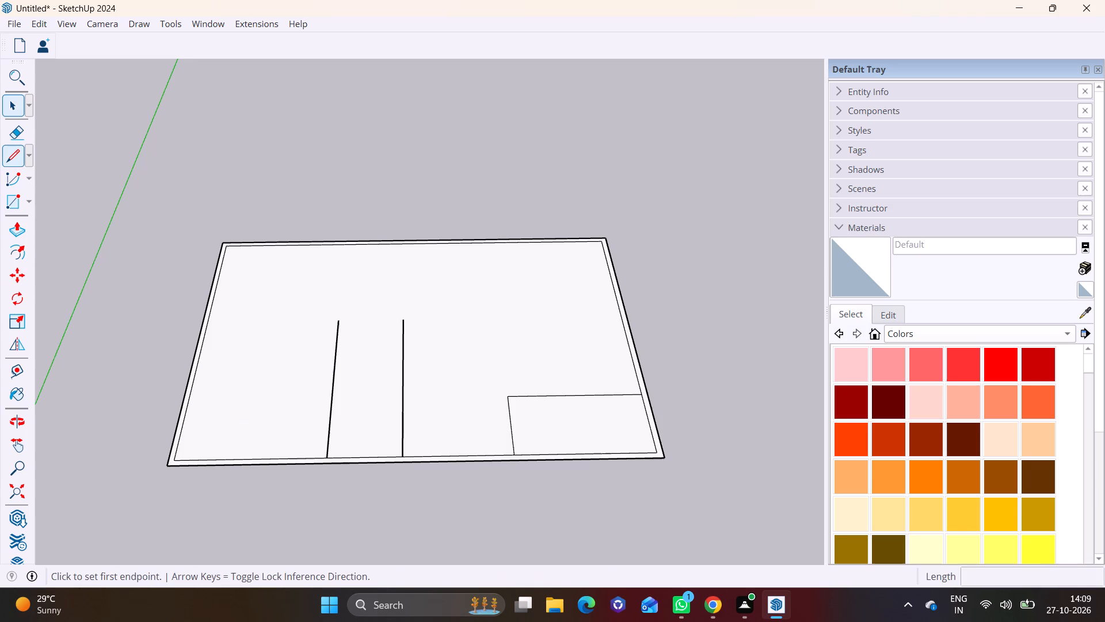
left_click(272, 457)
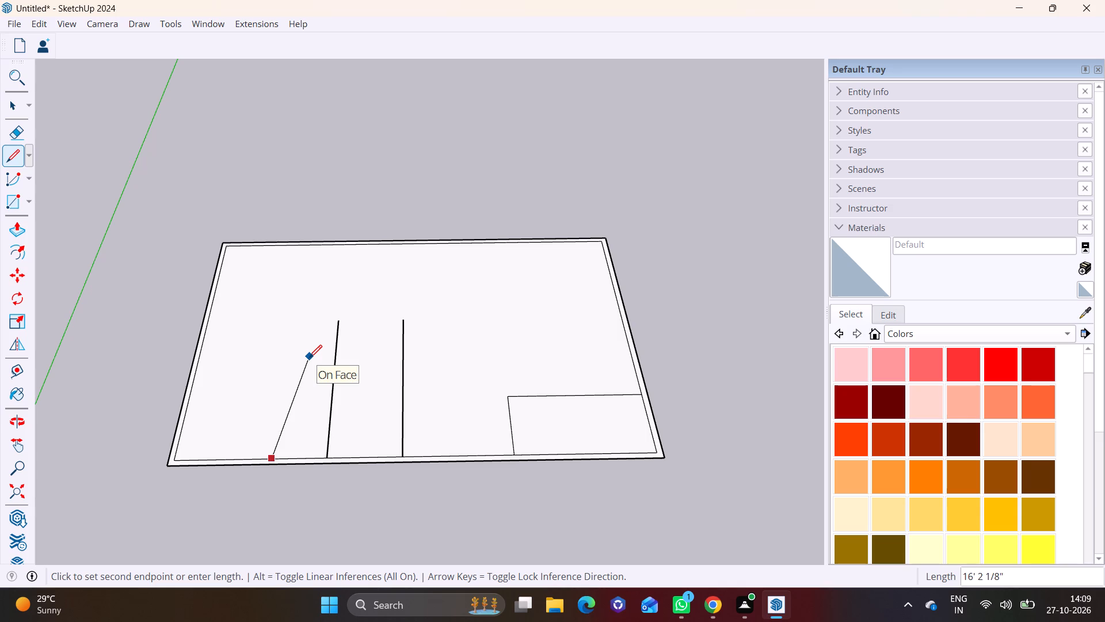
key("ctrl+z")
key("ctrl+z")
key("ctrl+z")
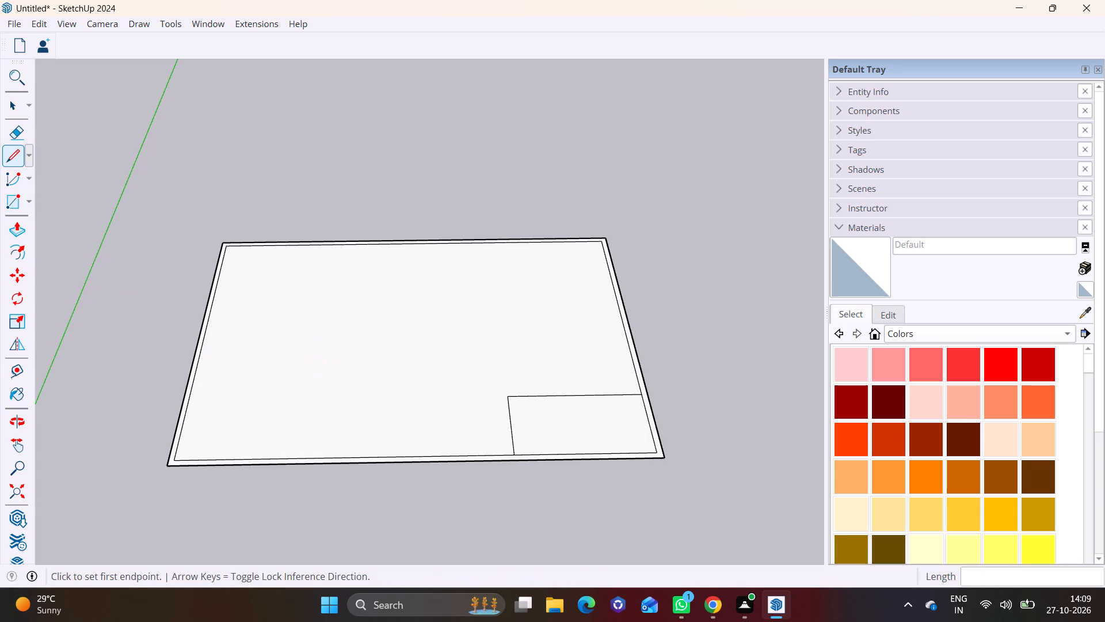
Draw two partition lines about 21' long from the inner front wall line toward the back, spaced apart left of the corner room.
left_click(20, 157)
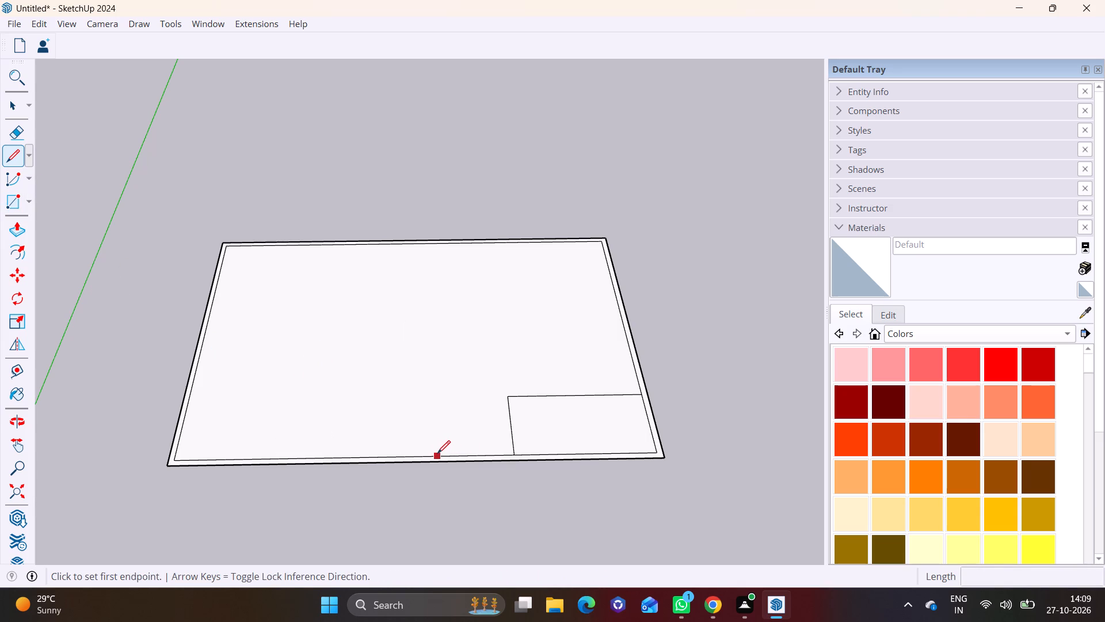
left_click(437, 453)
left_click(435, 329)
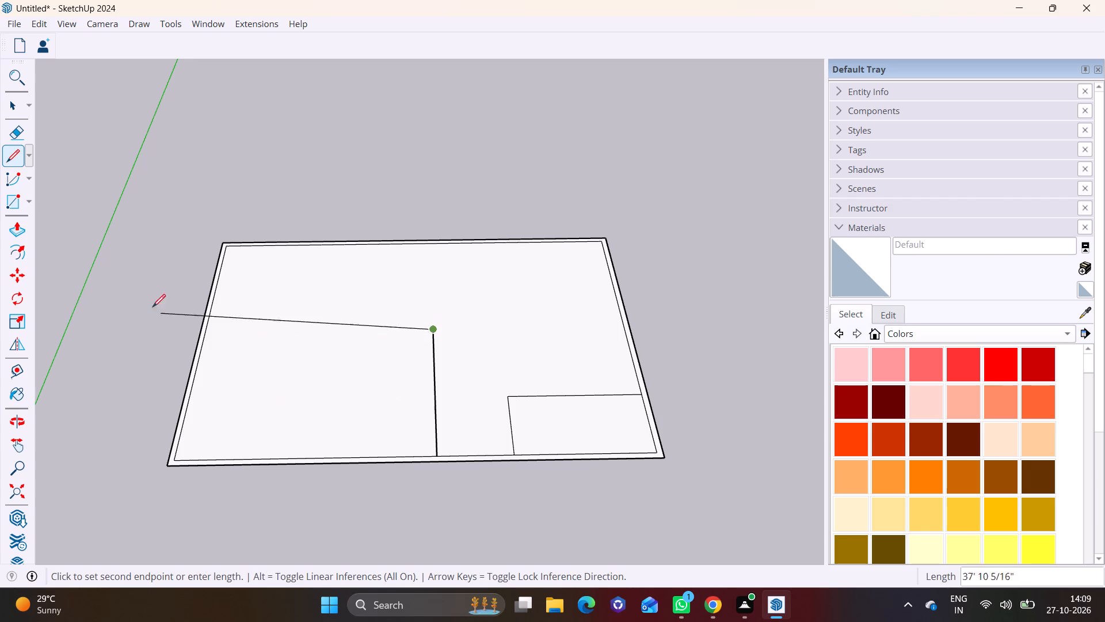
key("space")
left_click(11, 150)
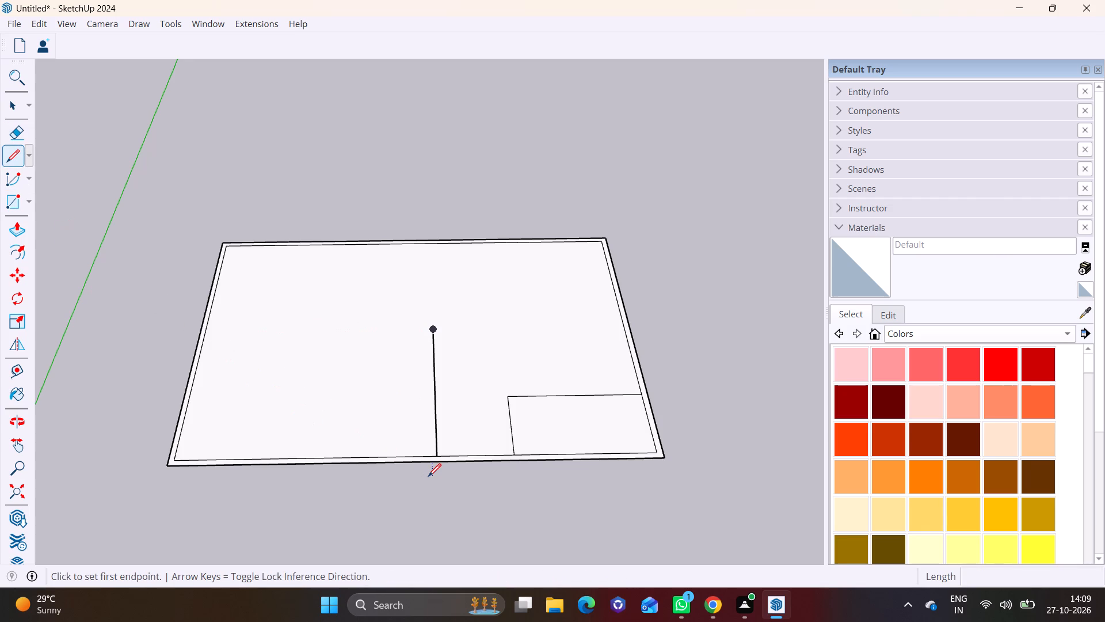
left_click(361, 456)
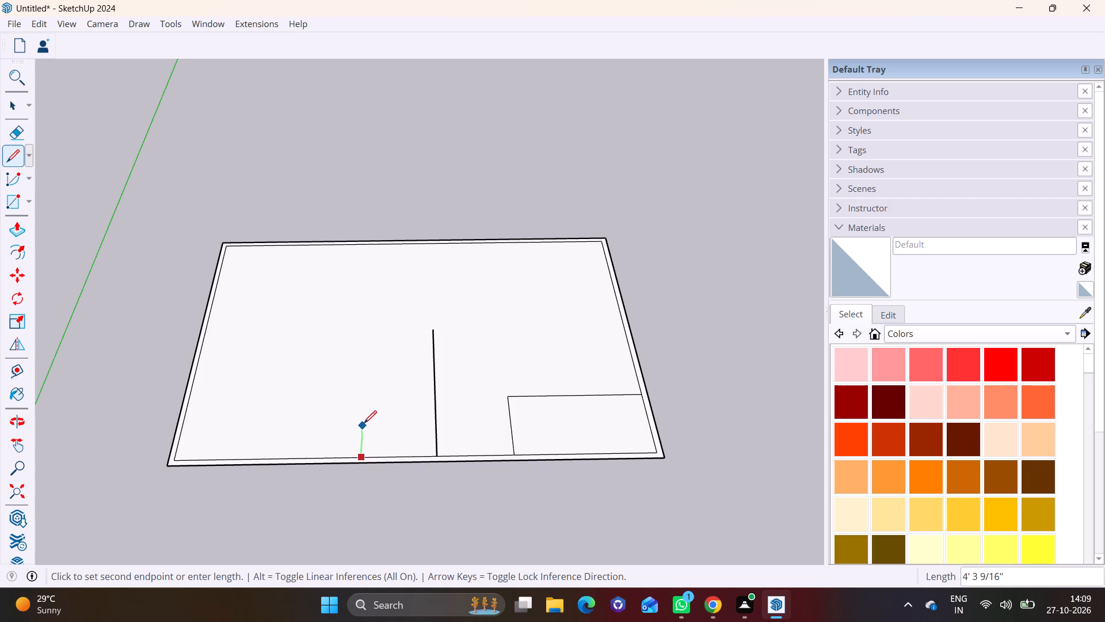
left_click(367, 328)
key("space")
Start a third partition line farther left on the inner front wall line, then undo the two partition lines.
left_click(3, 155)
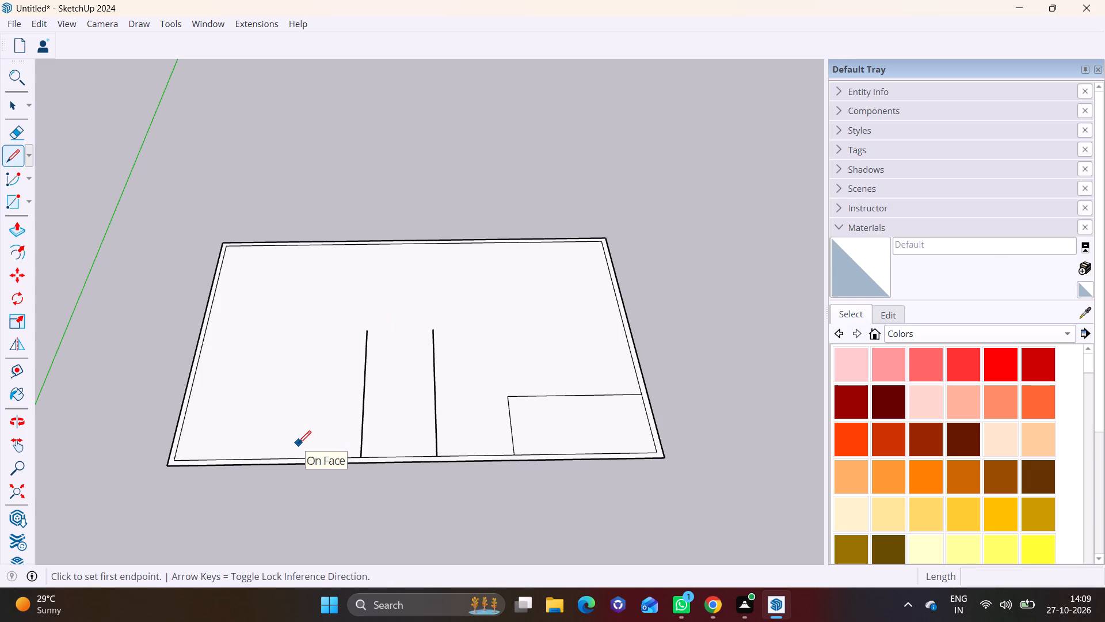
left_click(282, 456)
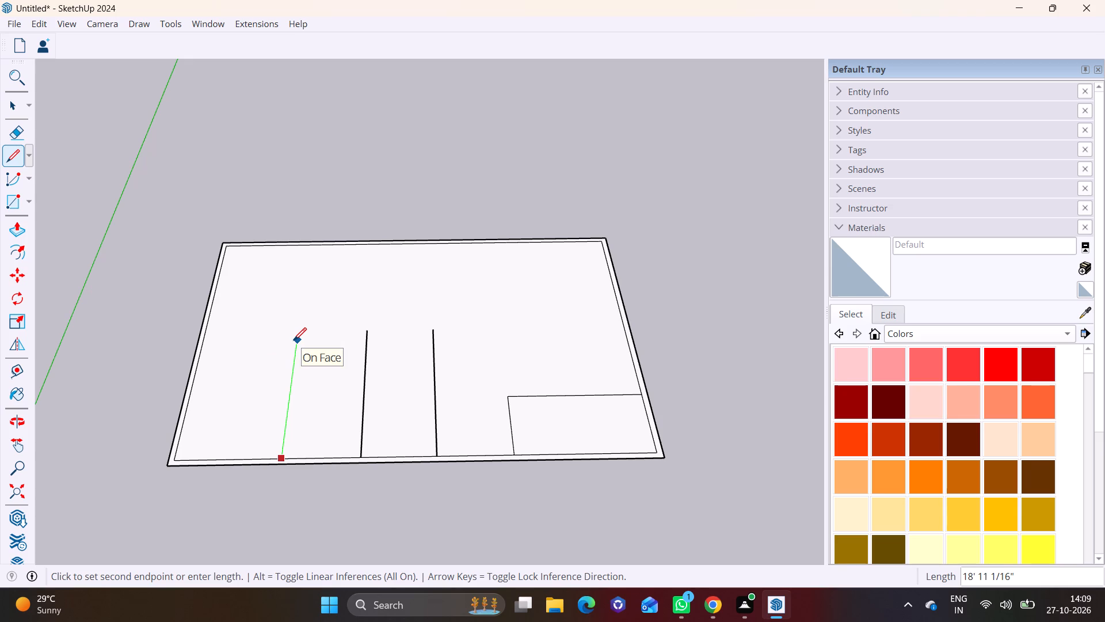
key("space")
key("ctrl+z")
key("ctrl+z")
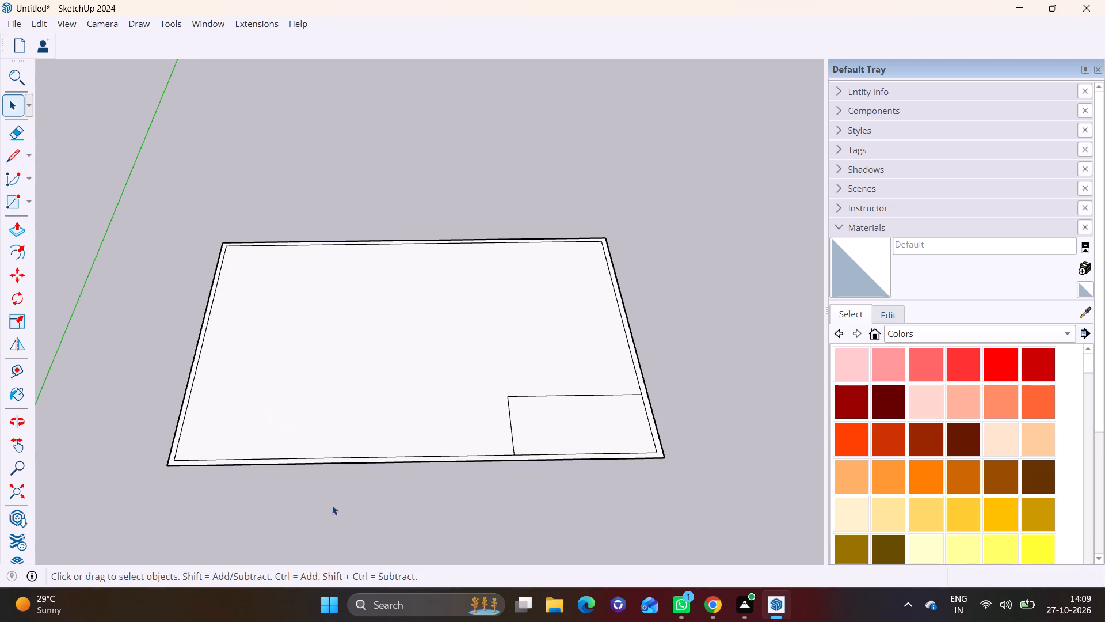
Lengthen the floor plan by moving its outer left edge about 14' 1" outward along the red axis.
scroll(331, 505, "down", 2)
middle_click_drag(402, 455, 275, 424, "shift")
right_click_drag(402, 455, 385, 447, "shift")
scroll(406, 462, "down", 2)
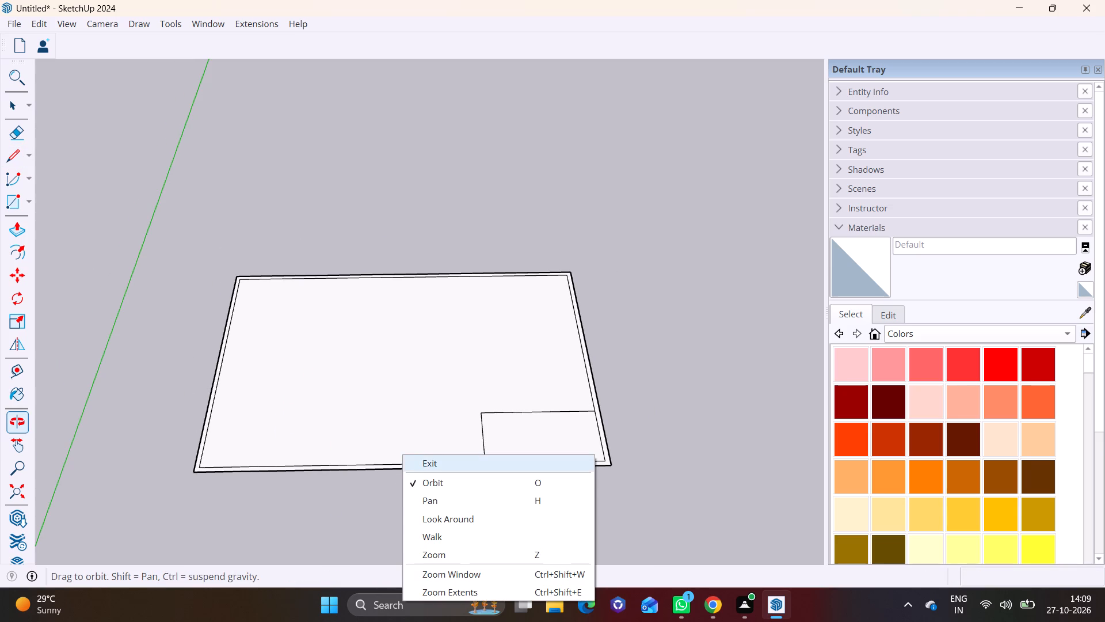
left_click(306, 501)
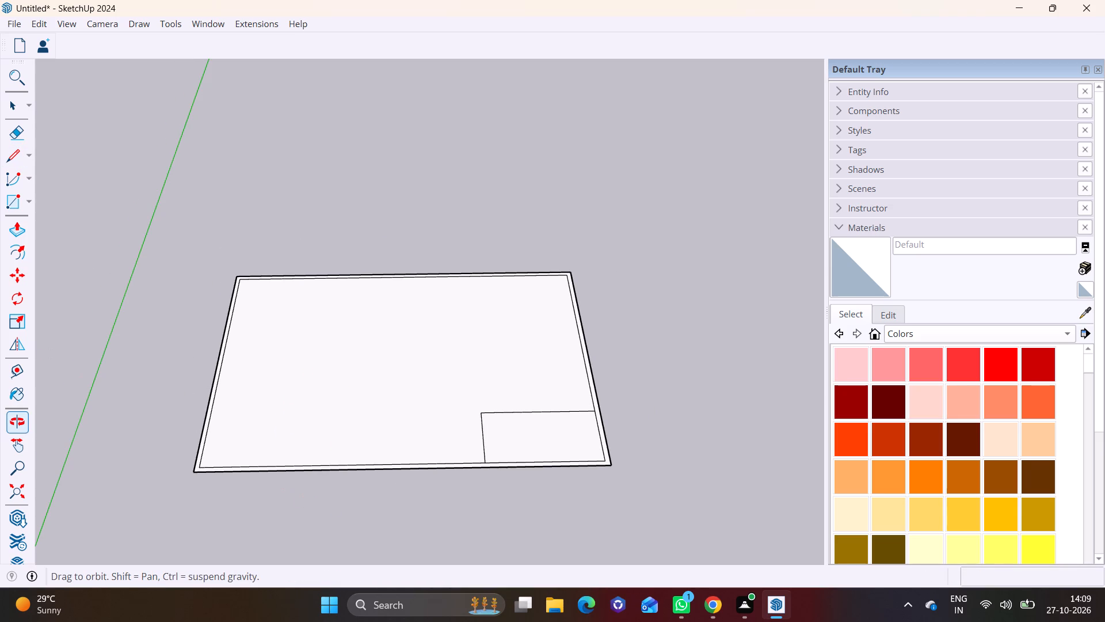
left_click(12, 149)
middle_click_drag(267, 446, 480, 456, "shift")
key("space")
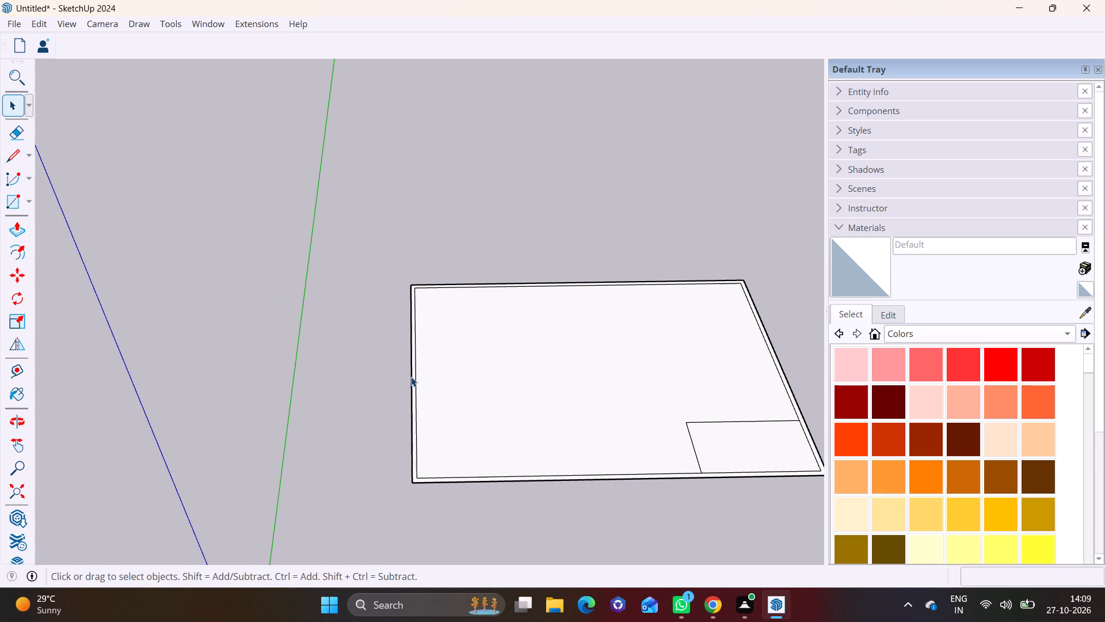
left_click(411, 375)
key("m")
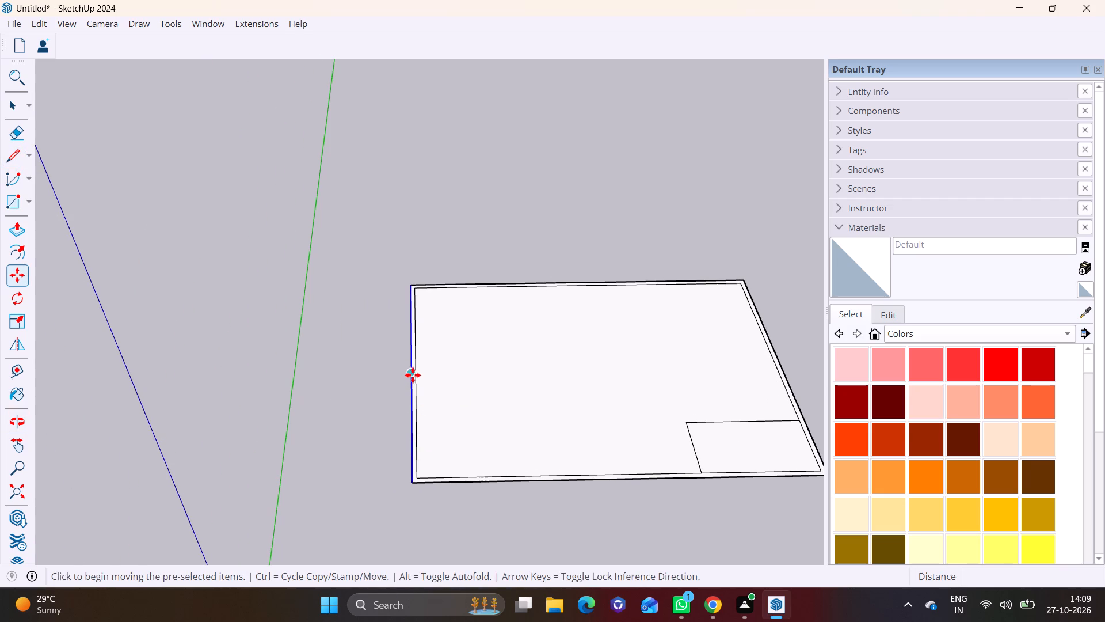
left_click(413, 375)
left_click(321, 377)
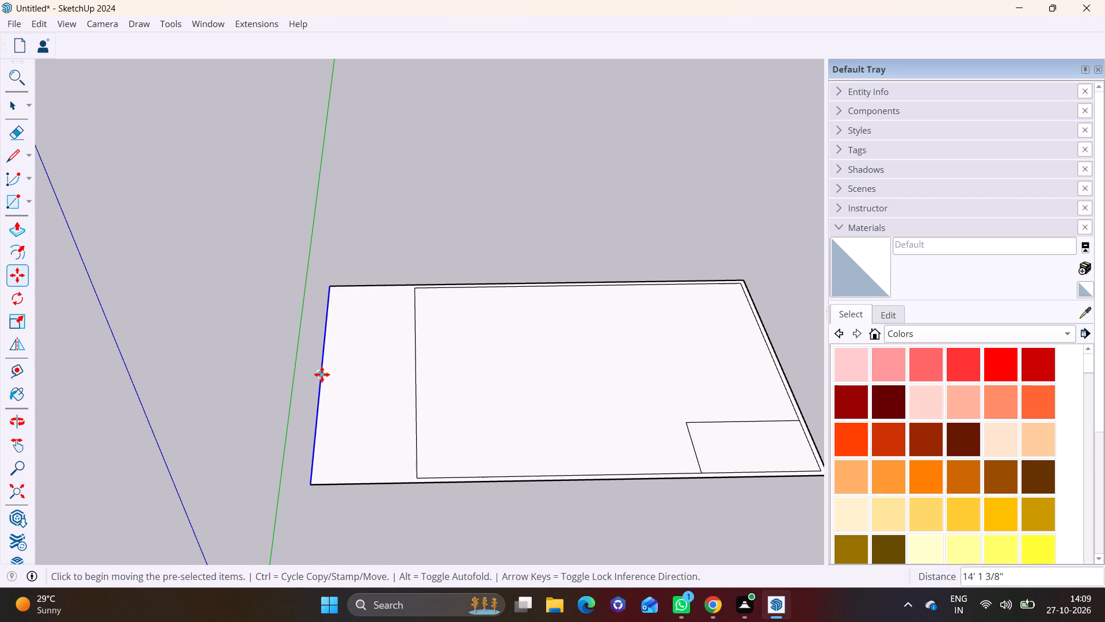
Move the inner outline's left edge about 13' 9" outward along the red axis, close to the outer edge.
key("space")
left_click(416, 373)
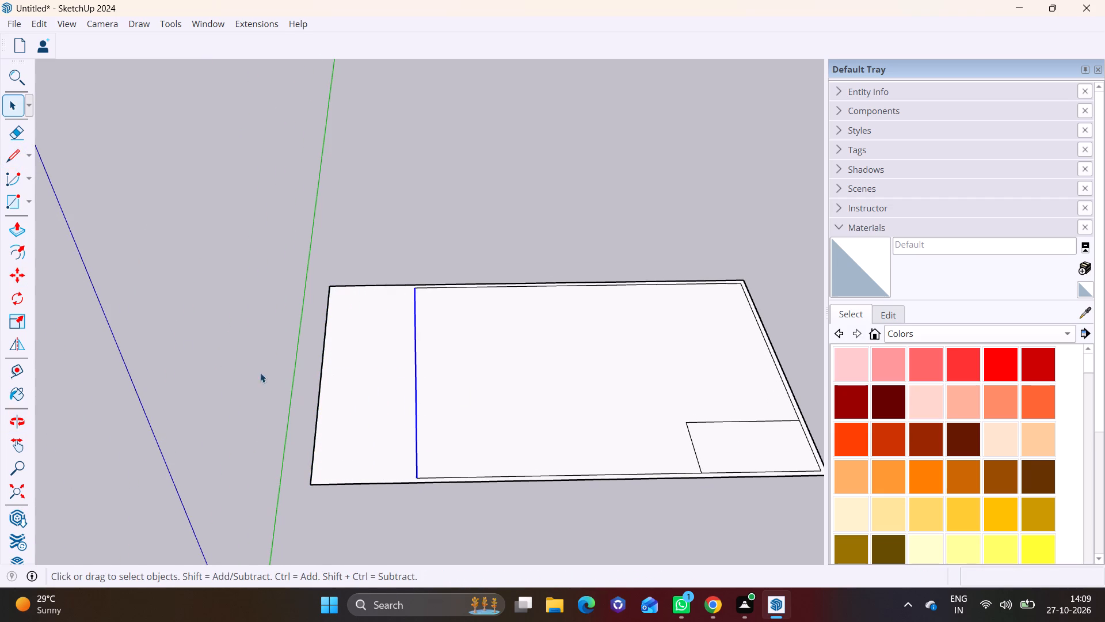
left_click(20, 274)
left_click(413, 370)
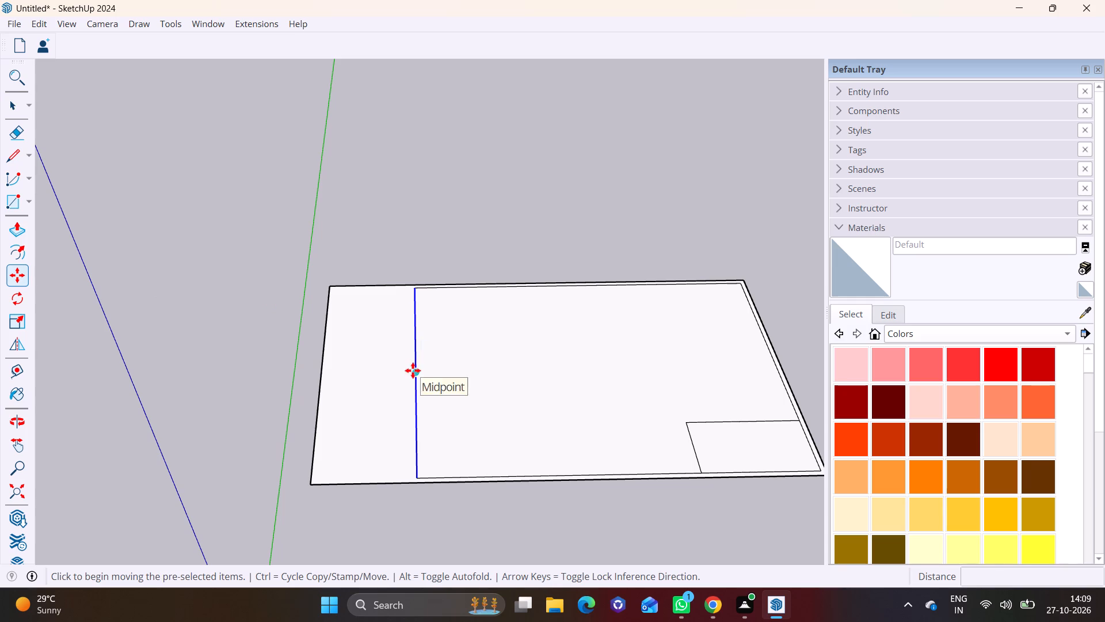
left_click(326, 370)
scroll(336, 451, "up", 9)
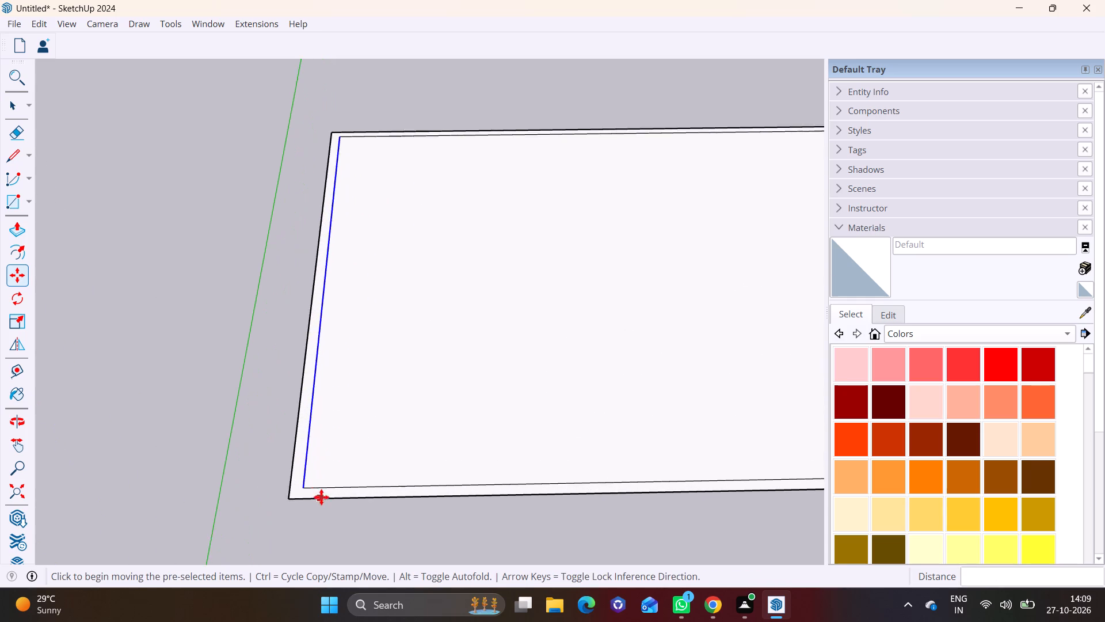
scroll(336, 497, "down", 10)
key("space")
left_click(239, 409)
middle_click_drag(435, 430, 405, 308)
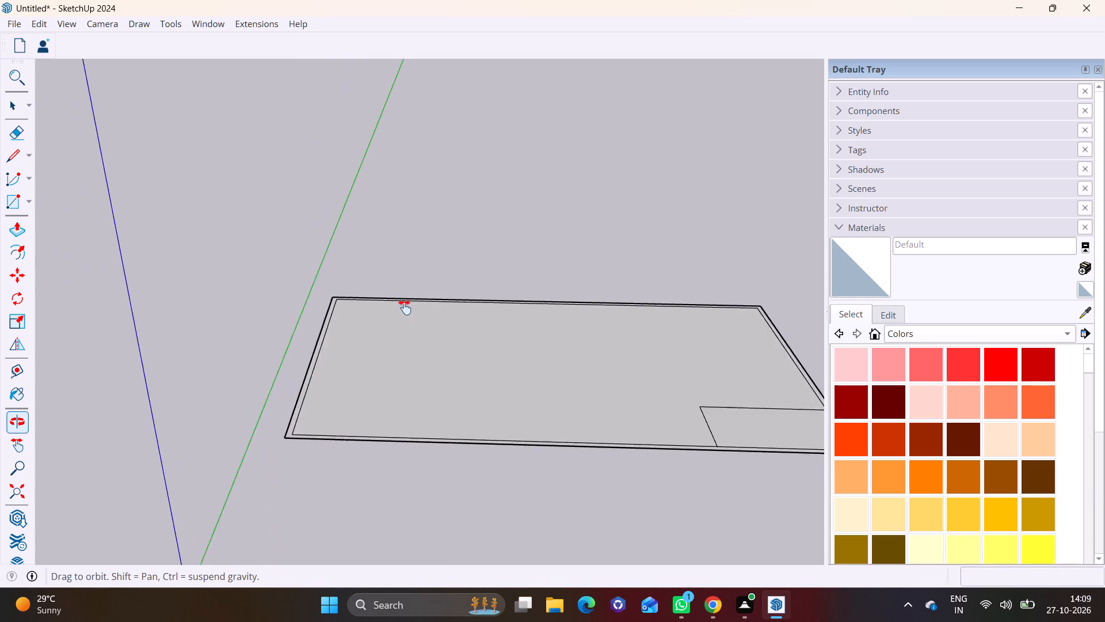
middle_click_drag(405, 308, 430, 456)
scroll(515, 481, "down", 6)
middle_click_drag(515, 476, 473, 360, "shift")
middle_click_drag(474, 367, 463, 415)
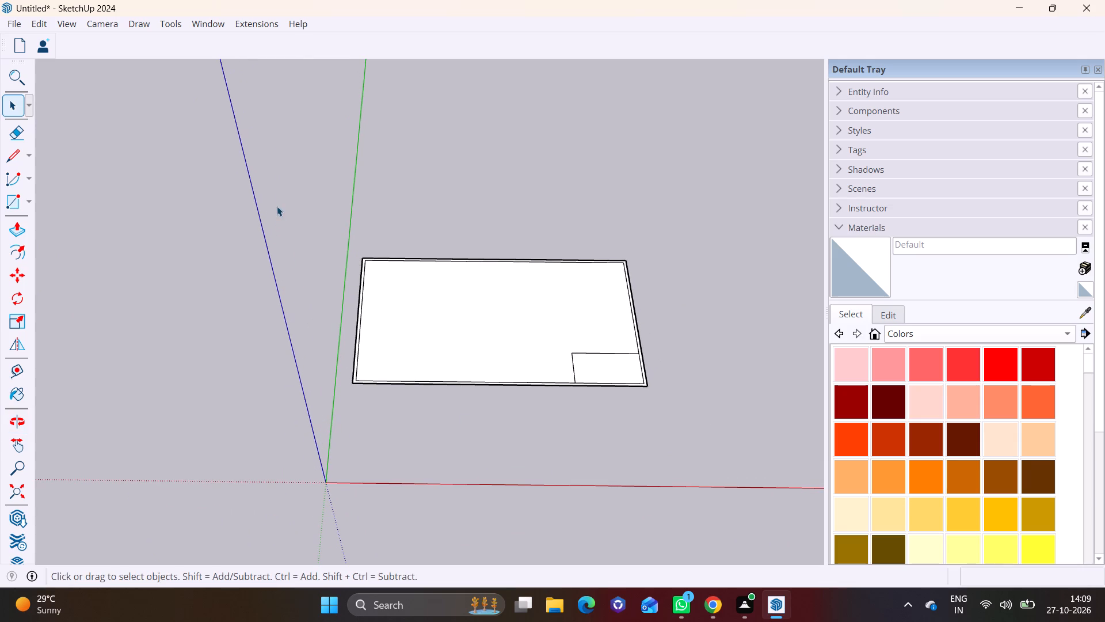
Move the entire floor plan about 311' away from its current place near the origin.
left_click_drag(277, 206, 704, 458)
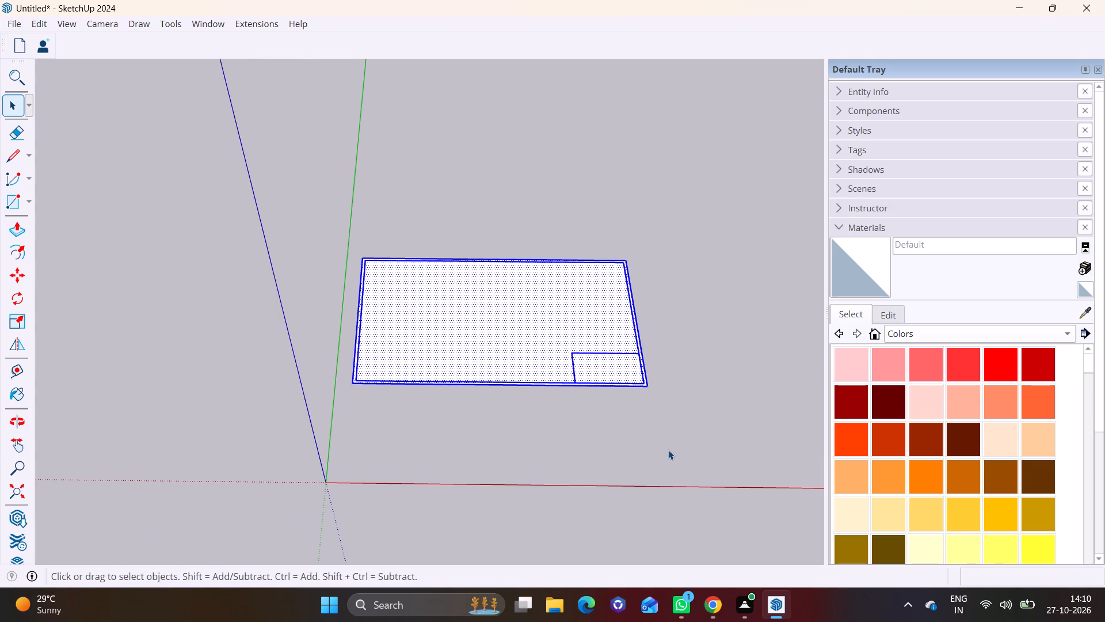
key("m")
left_click(647, 386)
scroll(701, 348, "down", 3)
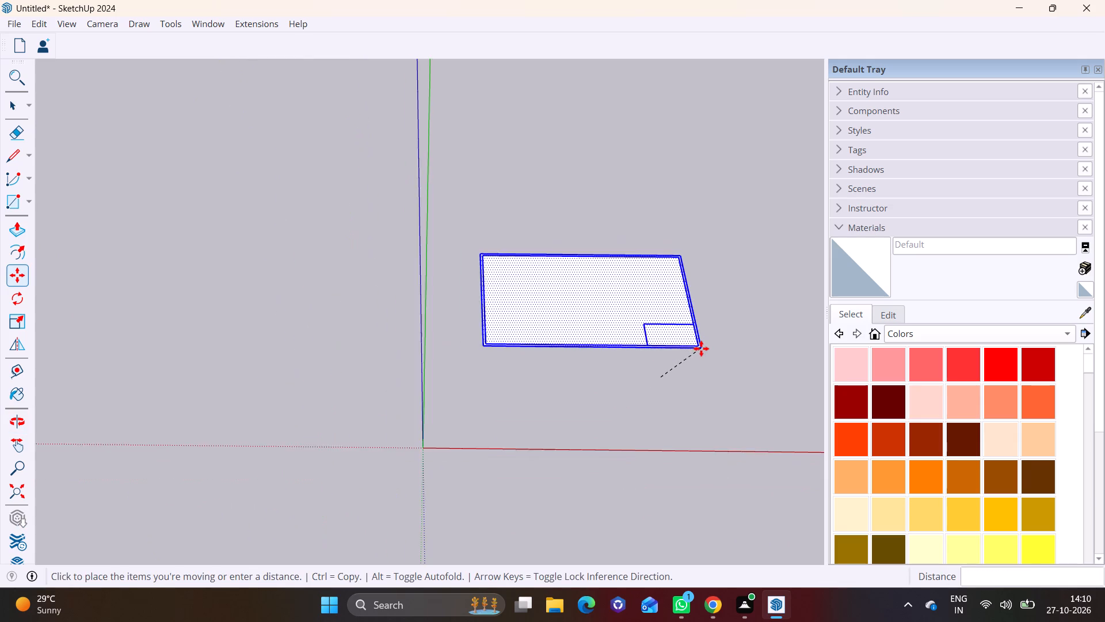
scroll(701, 348, "down", 7)
middle_click_drag(701, 348, 187, 480, "shift")
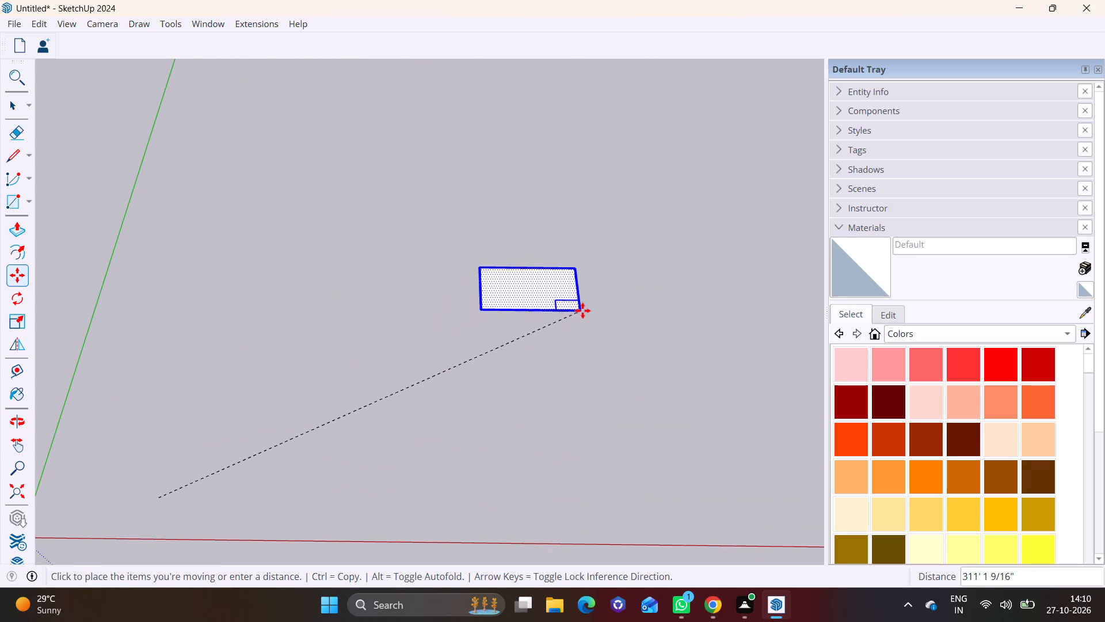
left_click(583, 310)
key("space")
scroll(570, 308, "up", 13)
middle_click_drag(506, 315, 470, 401, "shift")
key("space")
left_click(701, 374)
Draw a partition line about 10' 1" long from the inner front wall line toward the back, near the plan's left end.
scroll(574, 422, "up", 3)
scroll(573, 423, "down", 2)
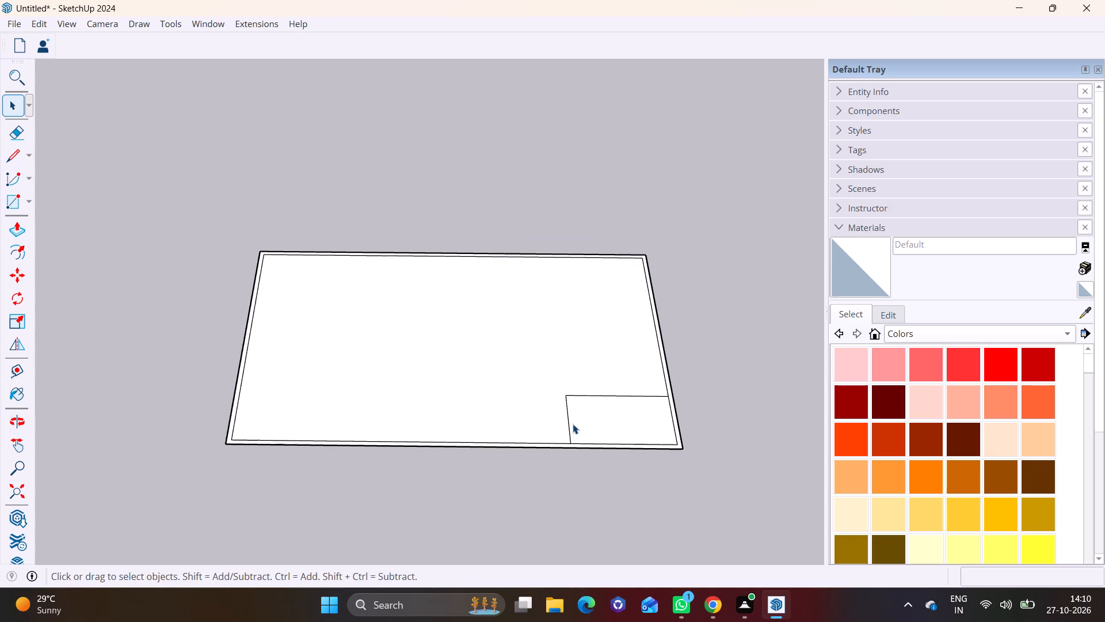
scroll(573, 424, "down", 2)
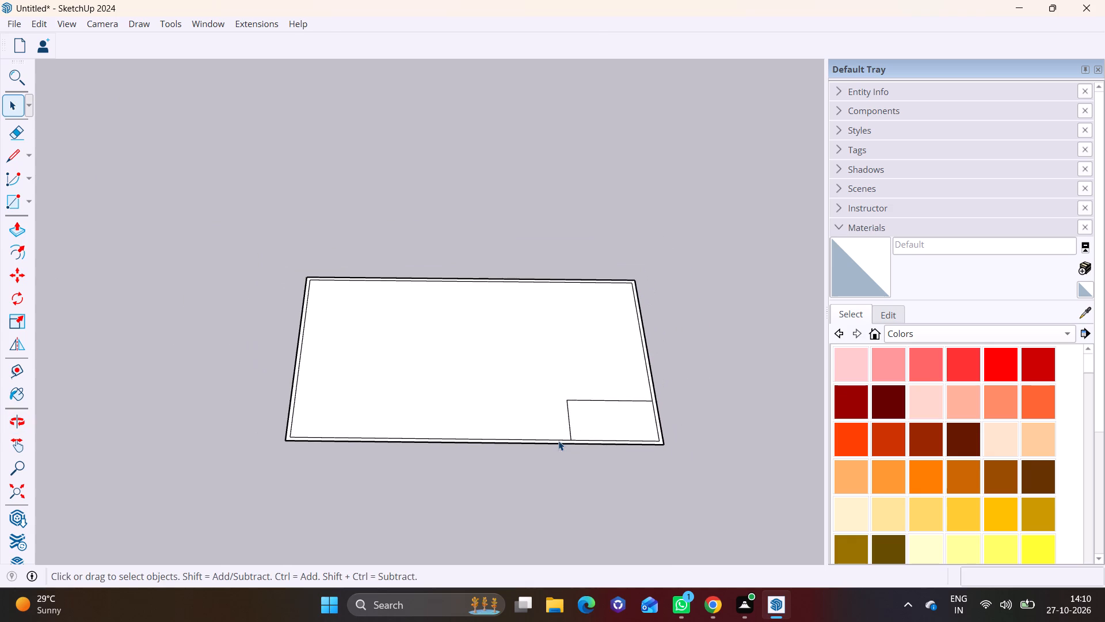
middle_click_drag(558, 441, 582, 422)
scroll(528, 420, "down", 1)
middle_click_drag(506, 425, 497, 430)
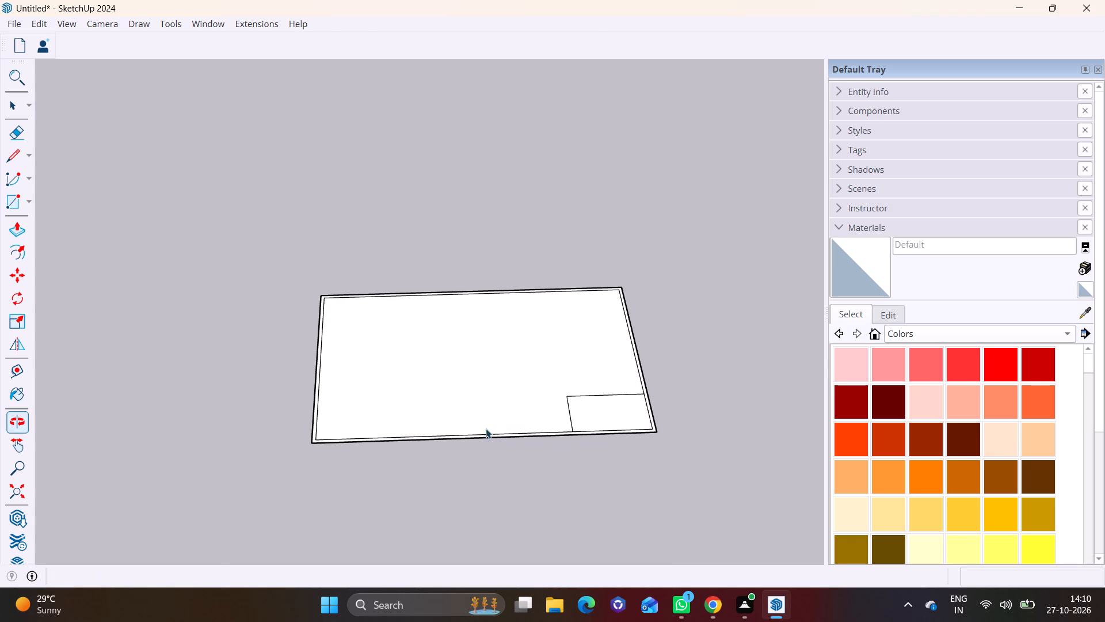
left_click(12, 154)
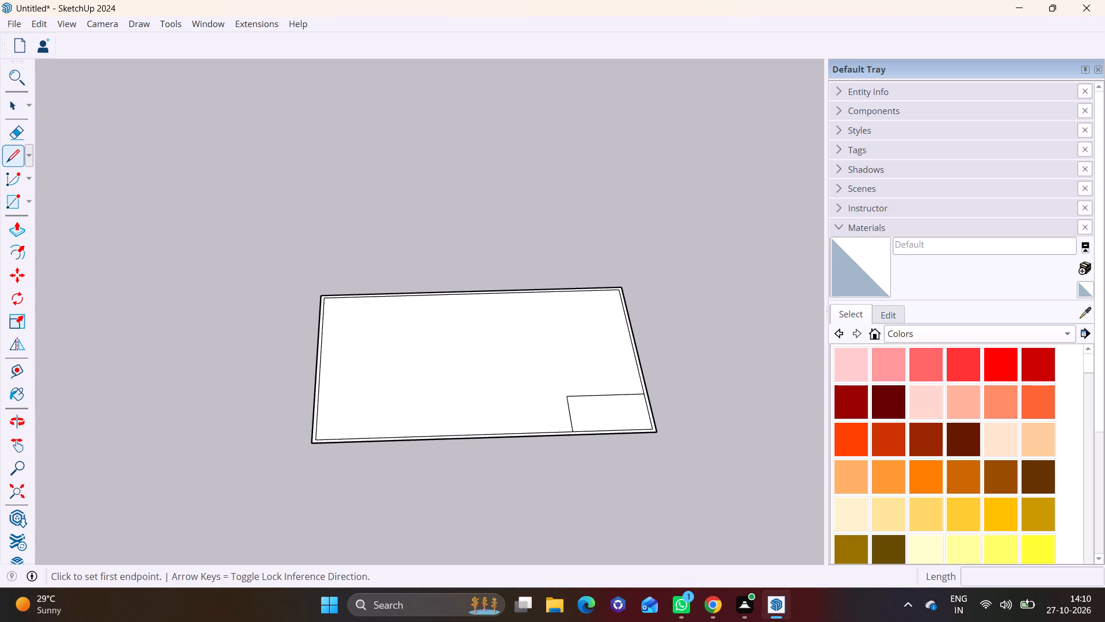
scroll(246, 386, "up", 2)
scroll(317, 351, "down", 1, "shift")
middle_click_drag(506, 400, 393, 394)
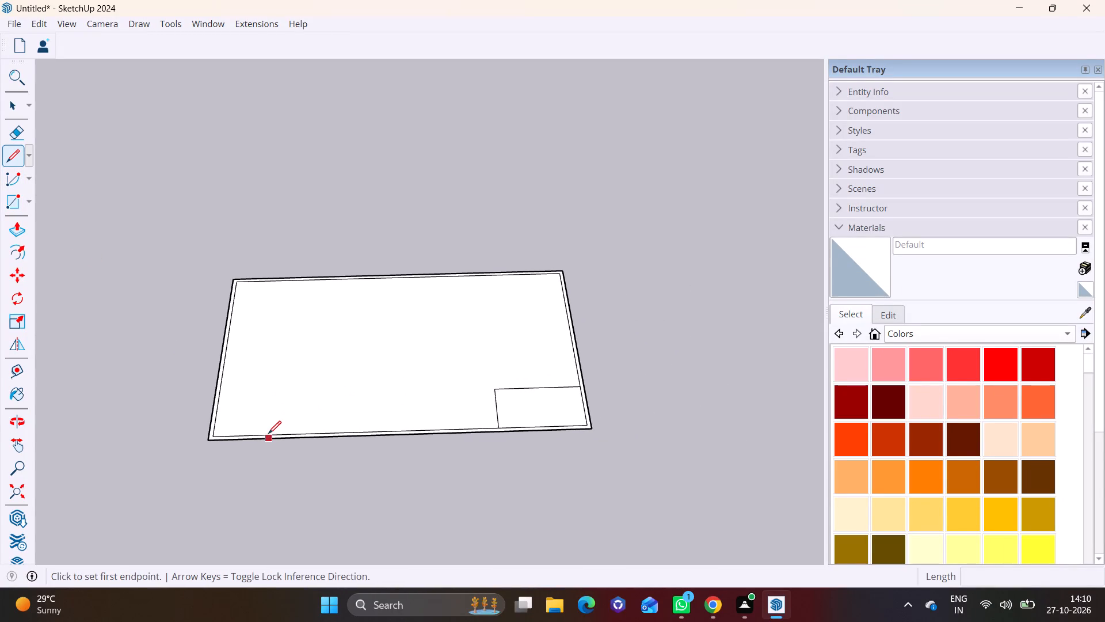
scroll(271, 430, "up", 5)
middle_click_drag(348, 412, 232, 405, "shift")
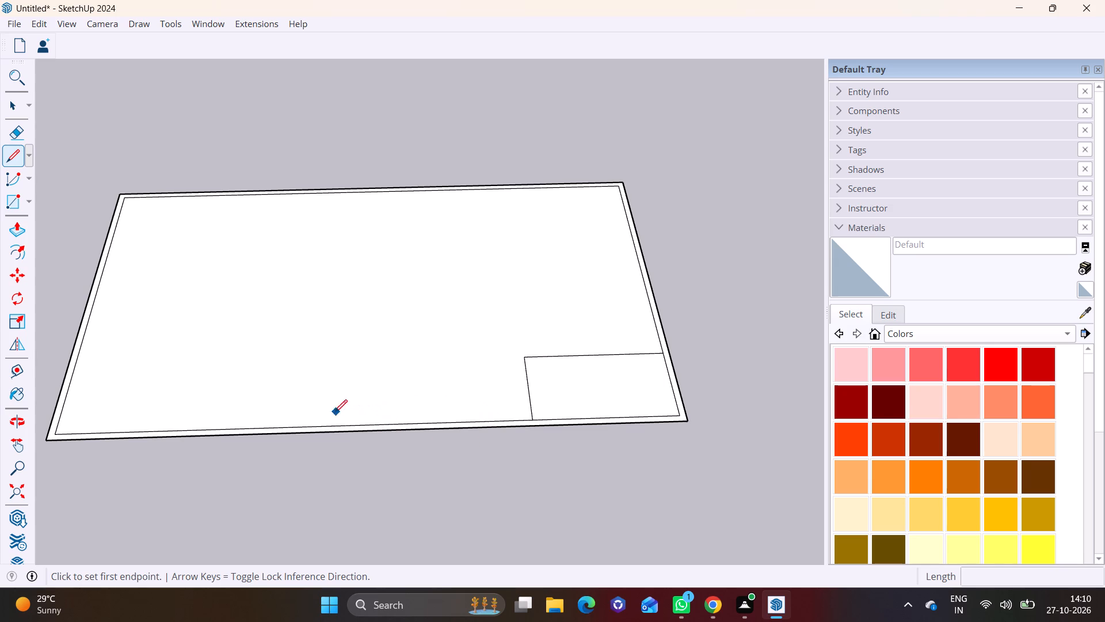
middle_click_drag(242, 427, 356, 431)
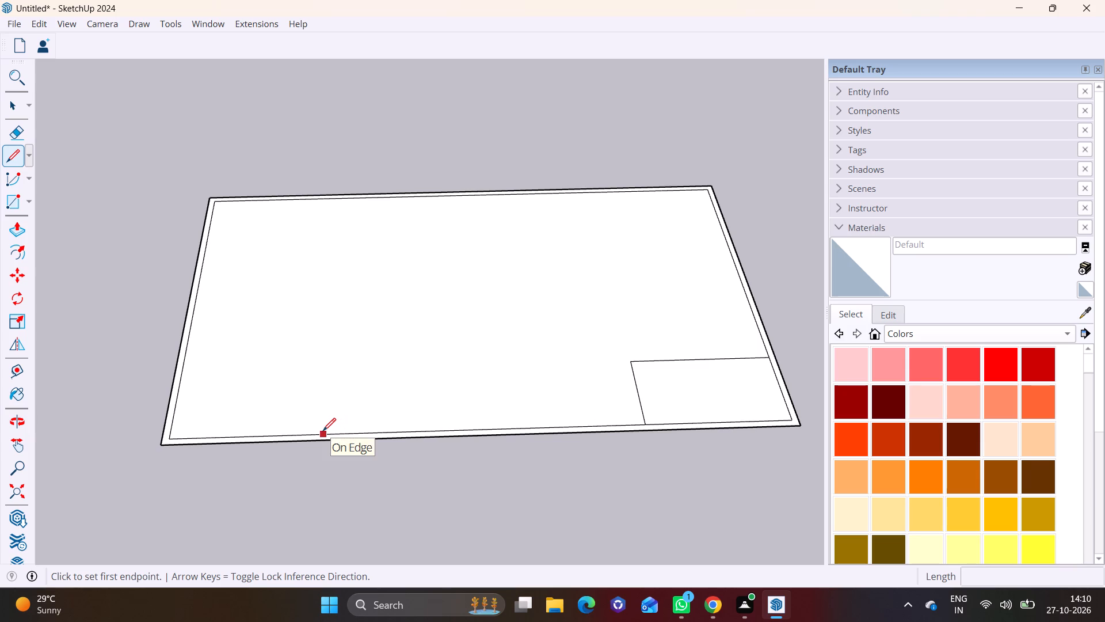
left_click(319, 431)
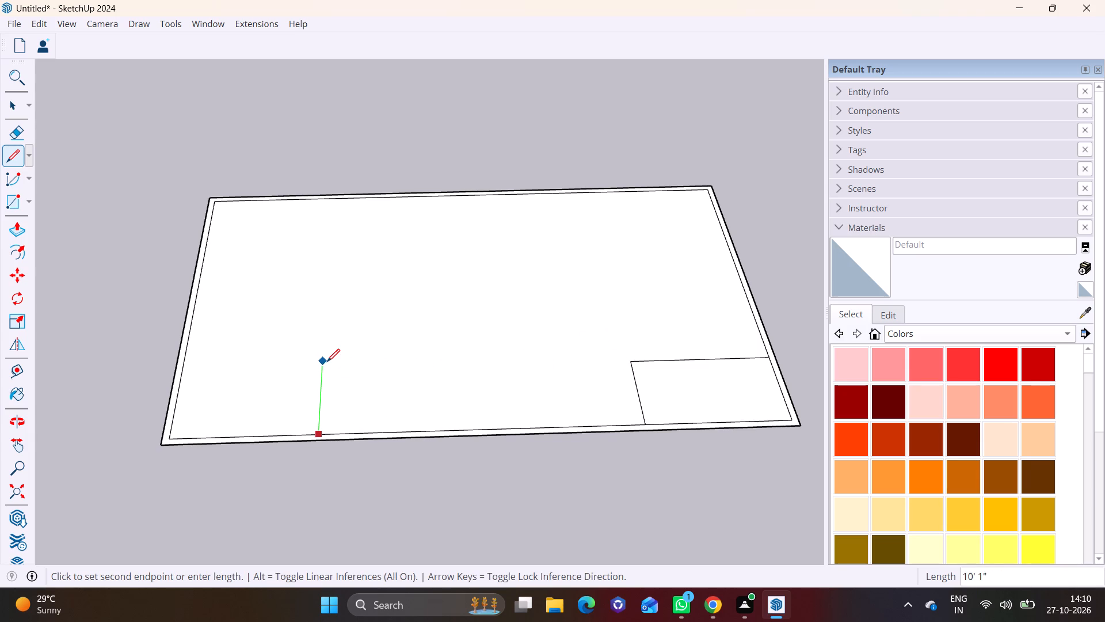
left_click(327, 362)
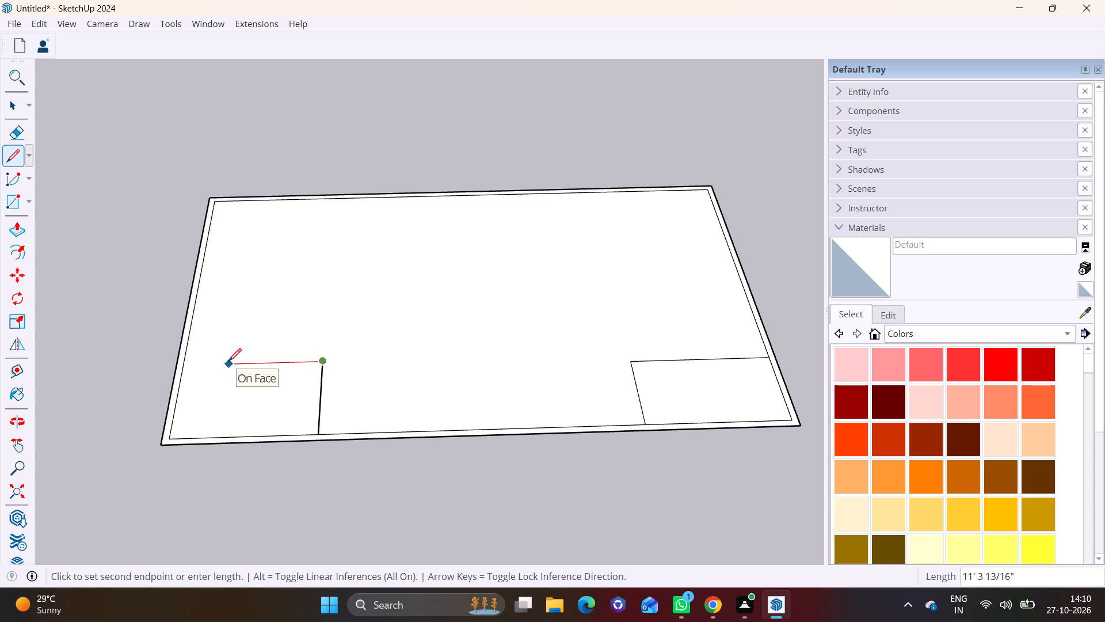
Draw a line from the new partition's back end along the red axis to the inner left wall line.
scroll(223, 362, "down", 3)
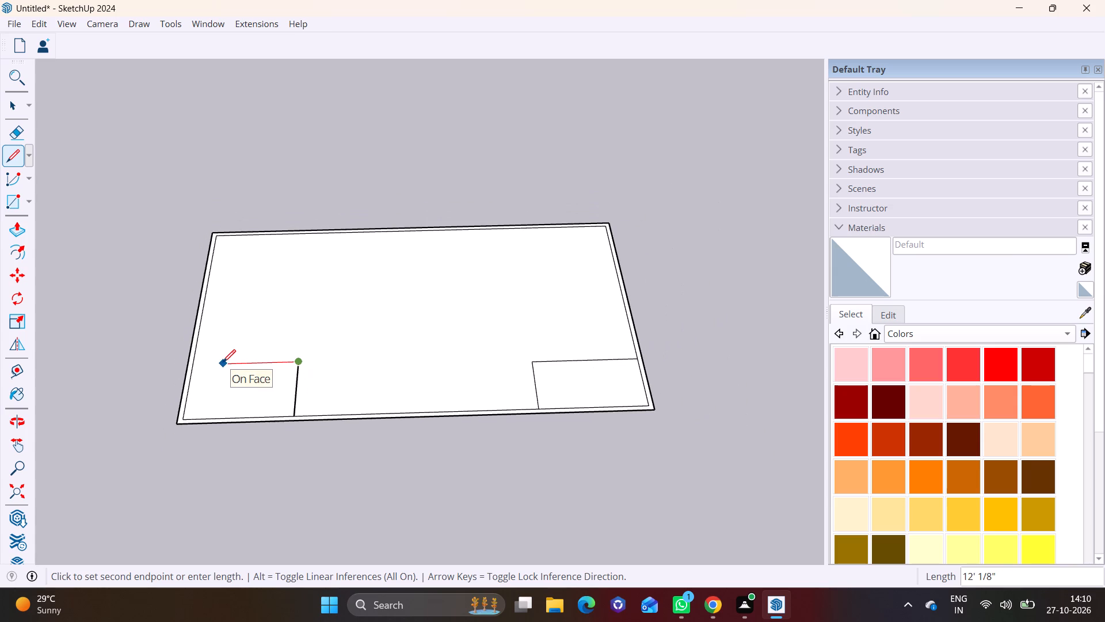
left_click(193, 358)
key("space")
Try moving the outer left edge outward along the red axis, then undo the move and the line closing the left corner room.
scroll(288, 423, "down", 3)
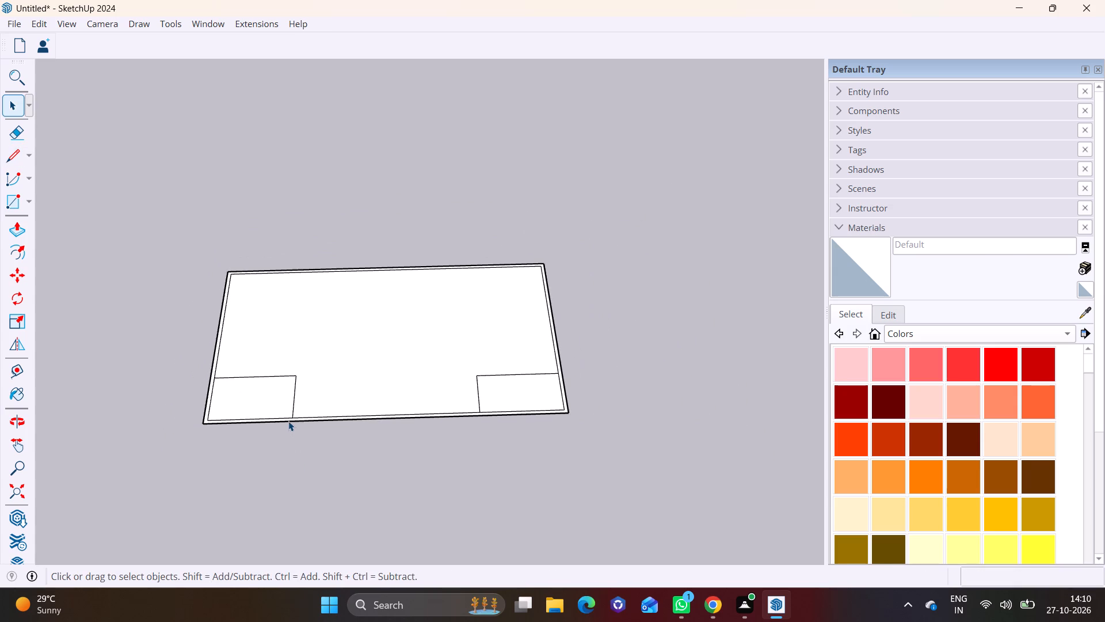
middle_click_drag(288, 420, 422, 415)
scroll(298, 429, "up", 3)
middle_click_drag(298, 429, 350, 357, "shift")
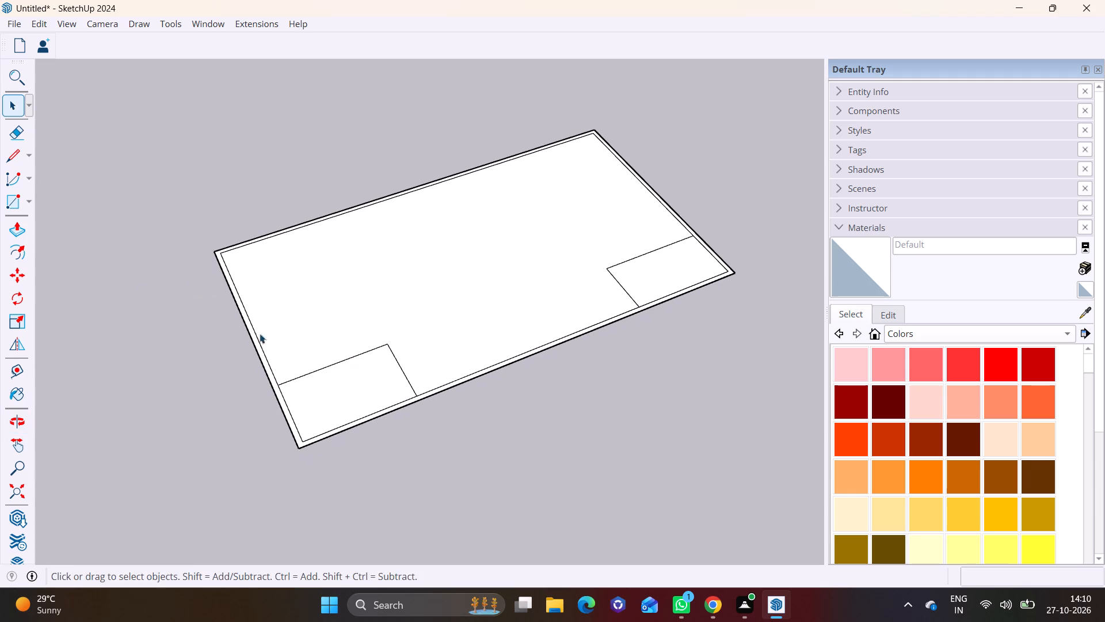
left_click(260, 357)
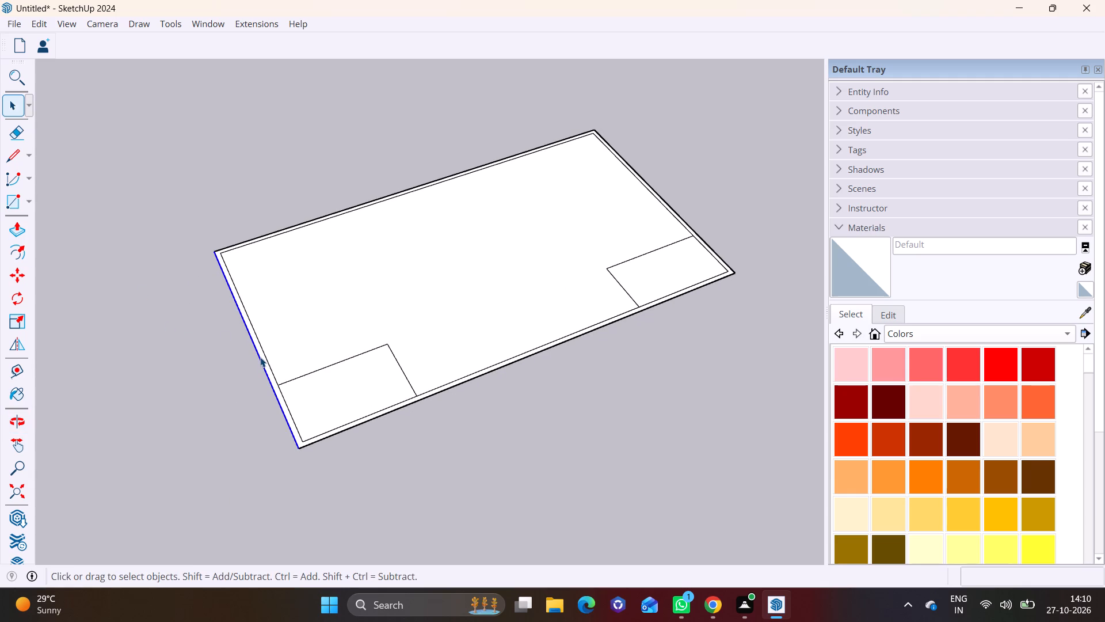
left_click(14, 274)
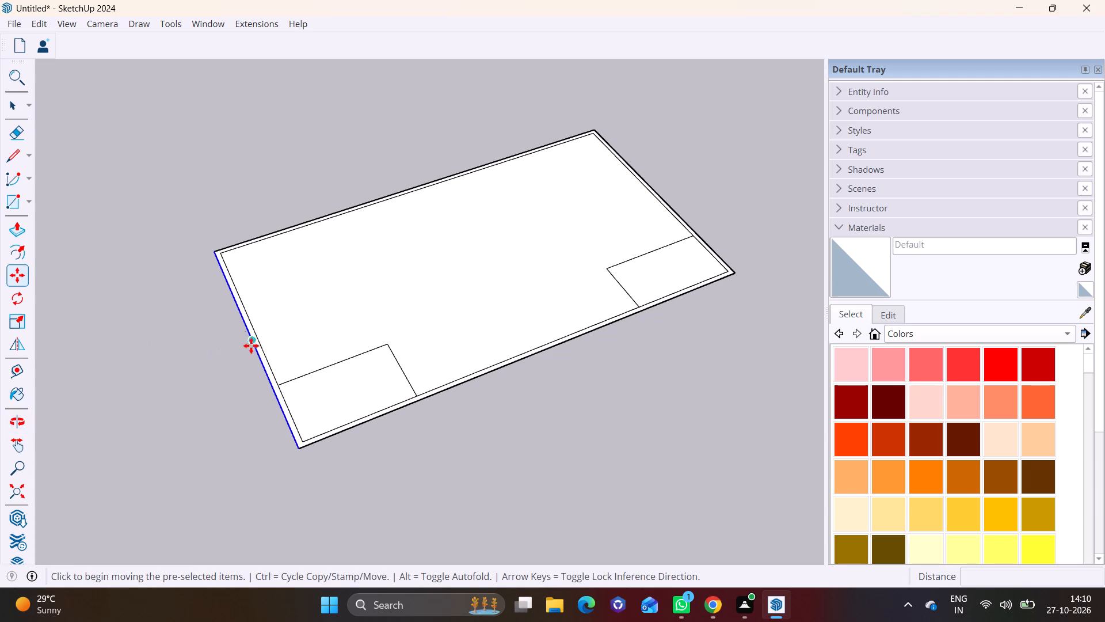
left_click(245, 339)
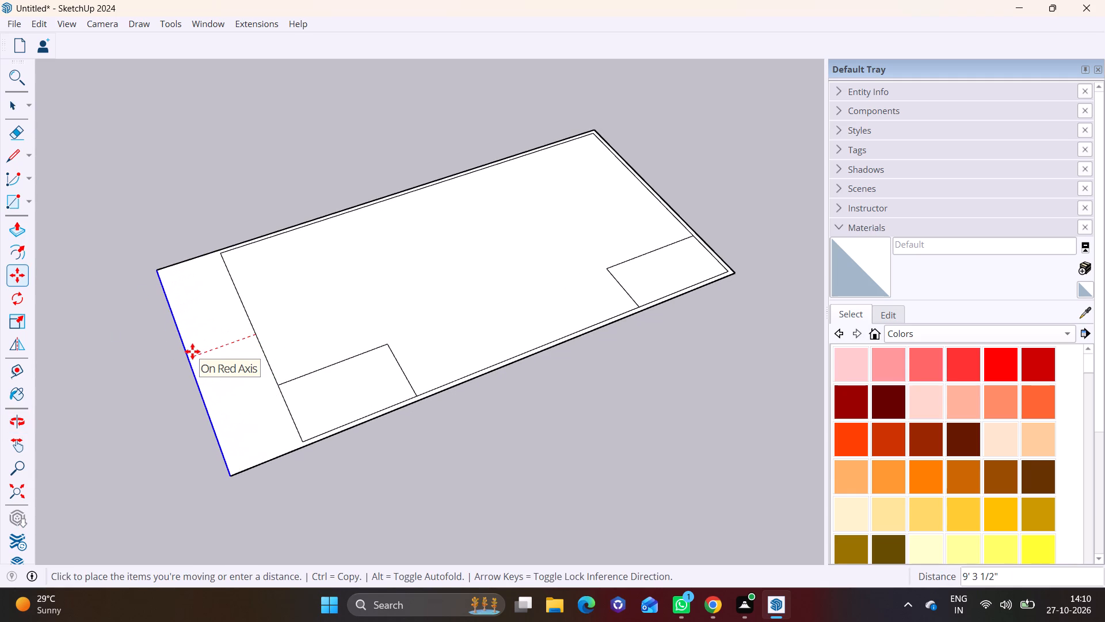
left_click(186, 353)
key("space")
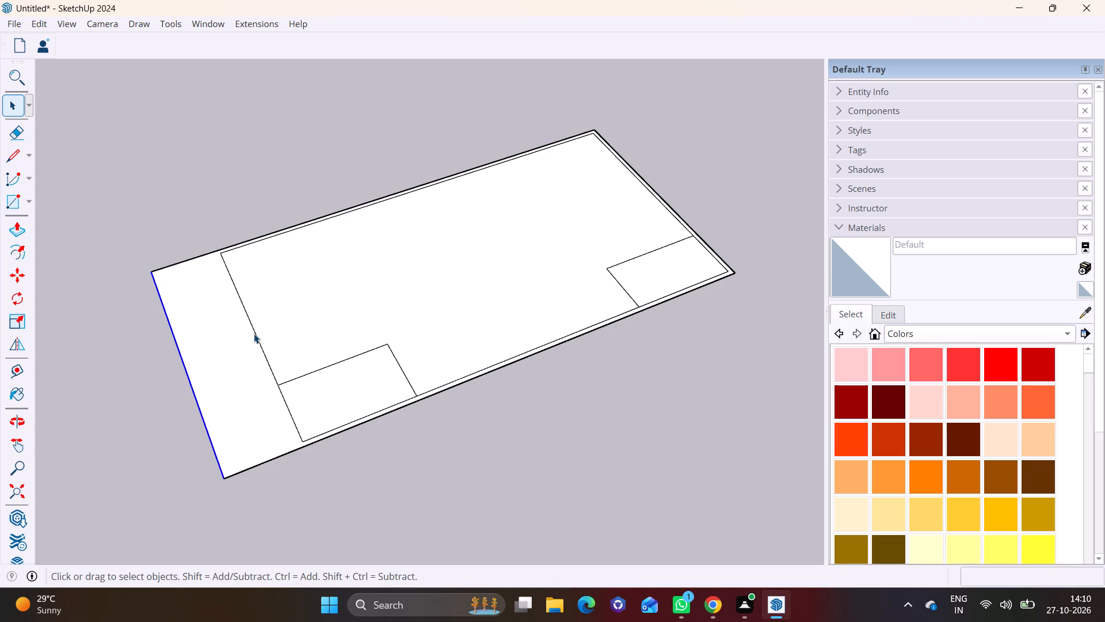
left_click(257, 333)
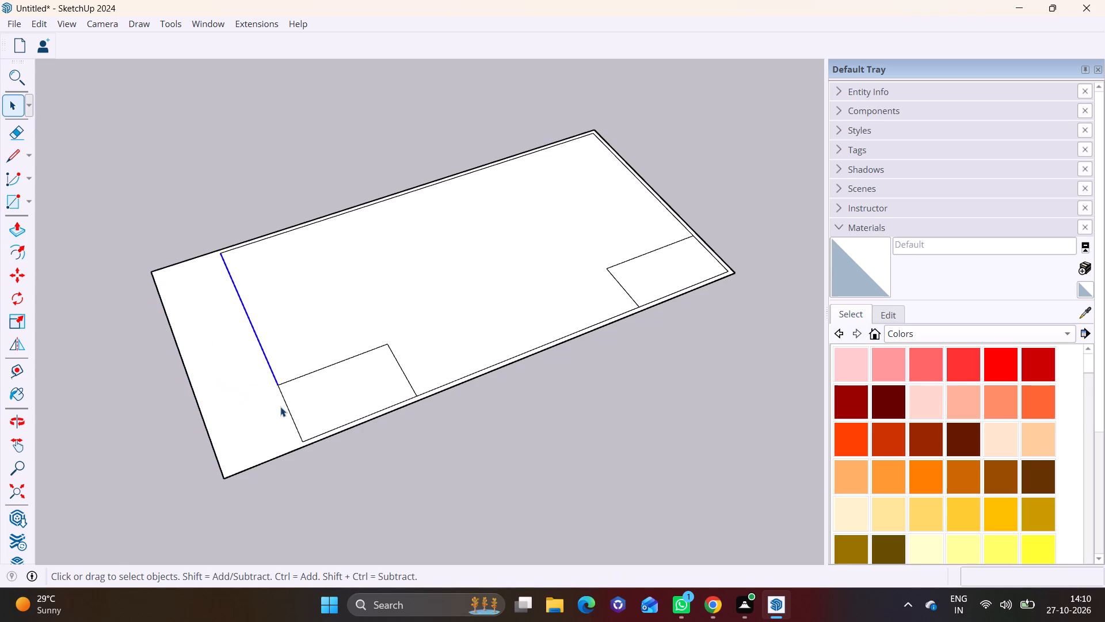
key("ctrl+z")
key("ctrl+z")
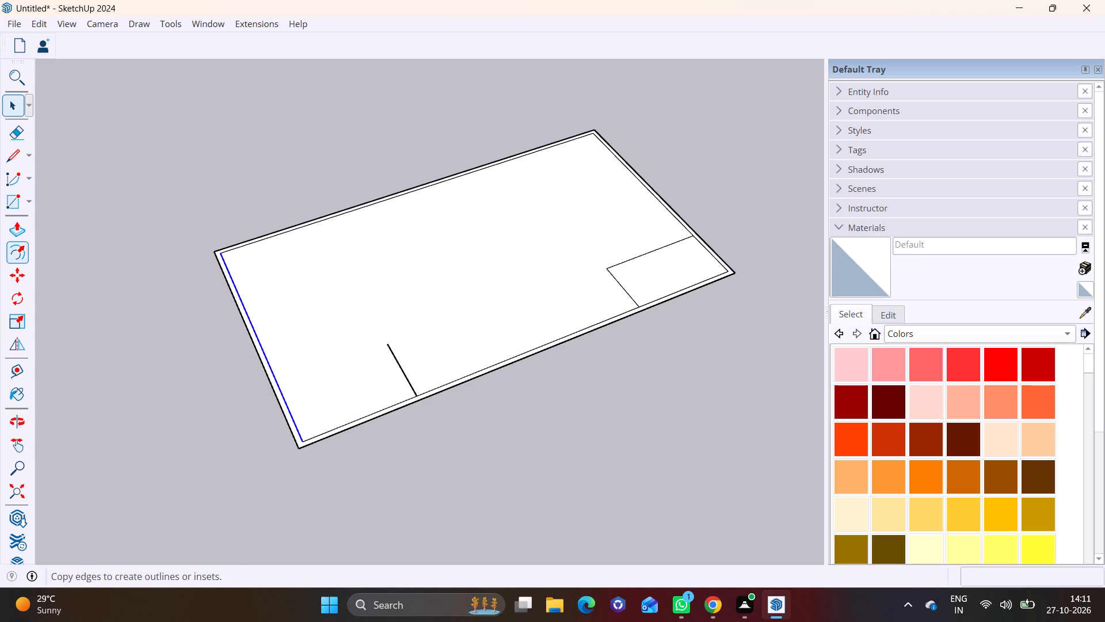
Lengthen the floor plan by moving its outer left edge about 12' 3" outward.
left_click(257, 353)
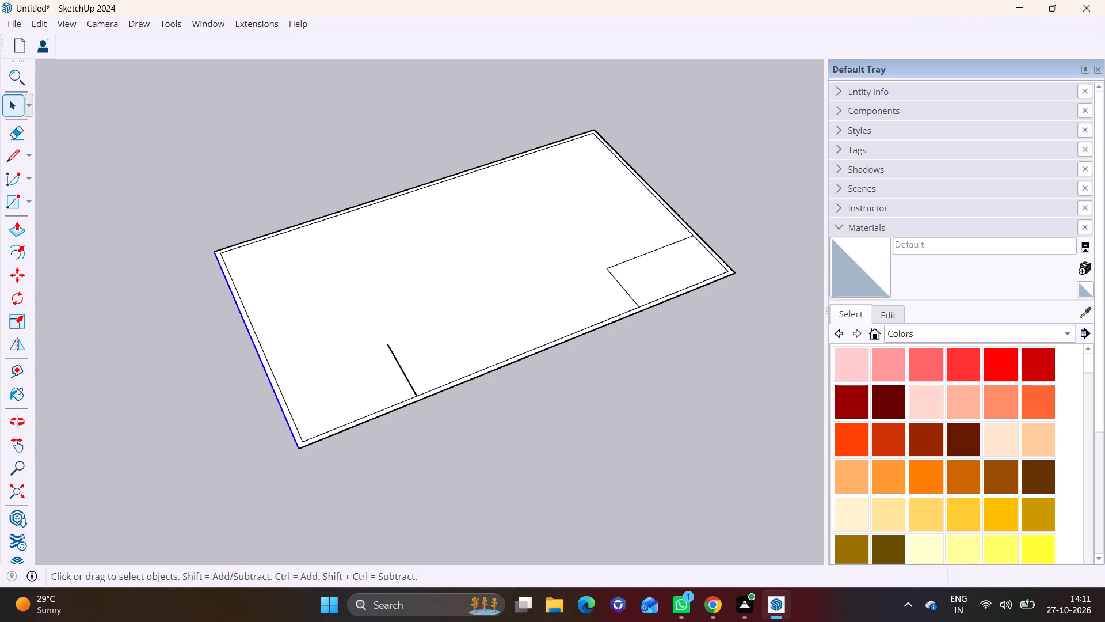
left_click(12, 269)
left_click(257, 356)
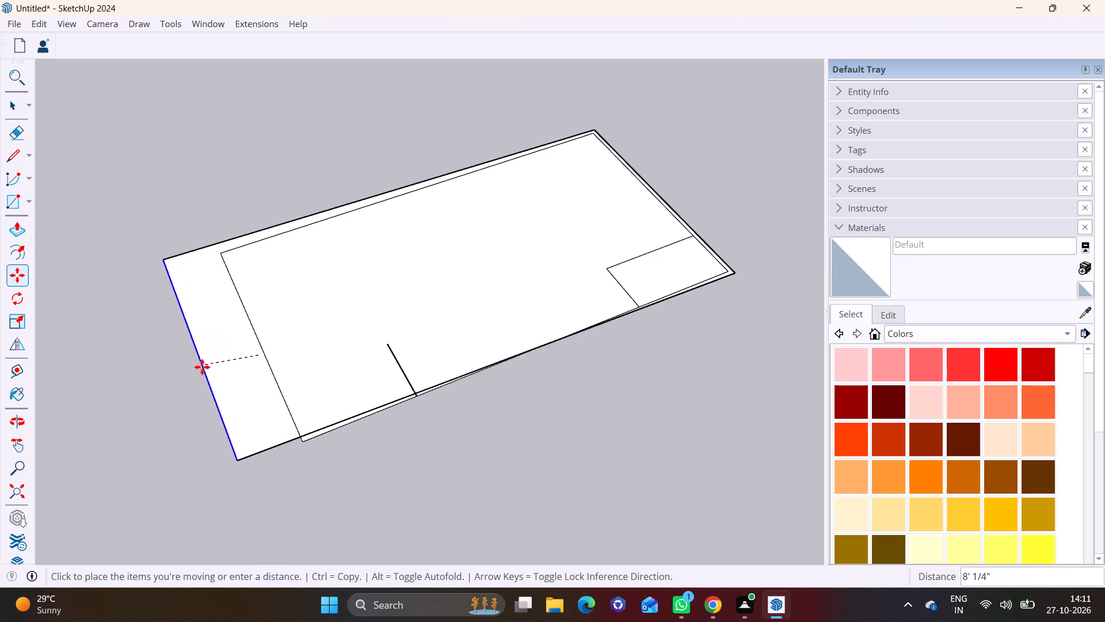
left_click(174, 385)
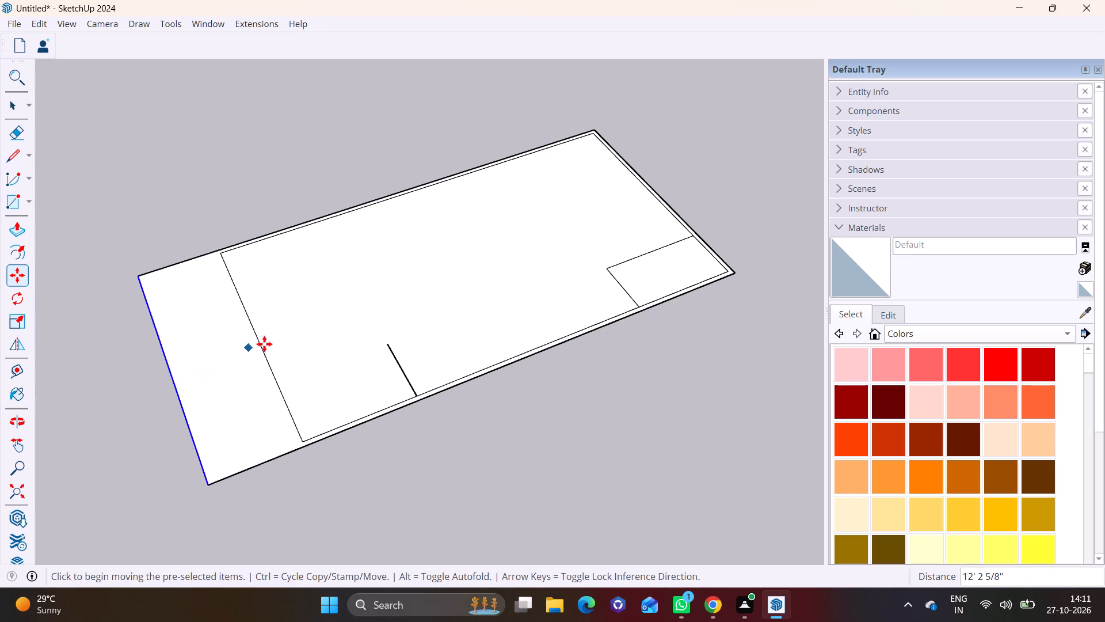
key("space")
Move the inner outline's left edge about 12' 4" outward along the red axis, close to the outer edge.
left_click(265, 356)
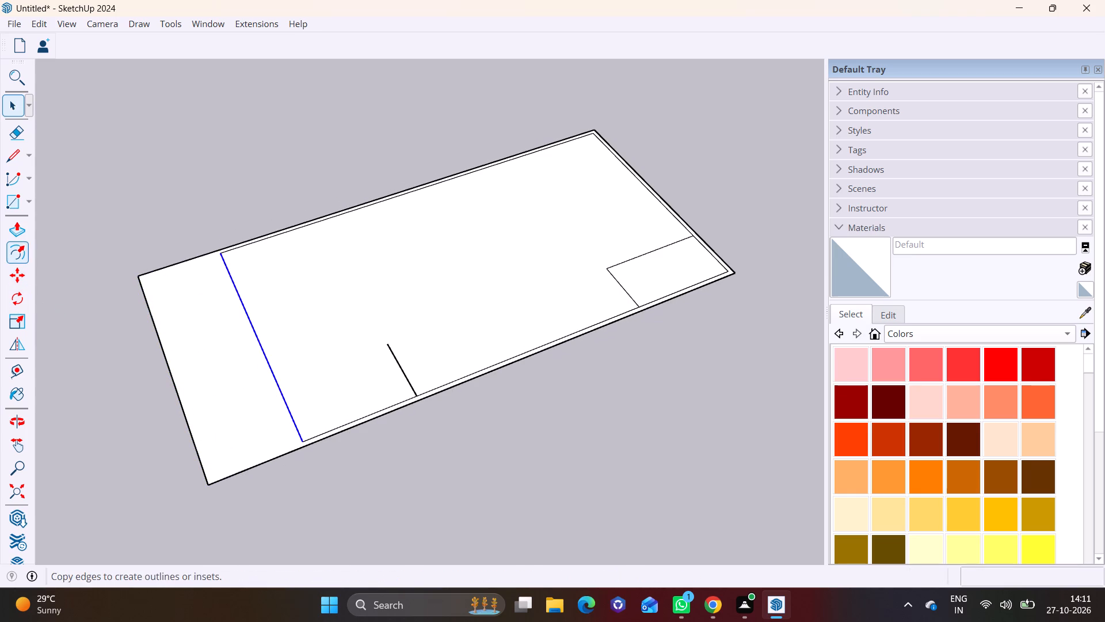
left_click(12, 270)
left_click(256, 337)
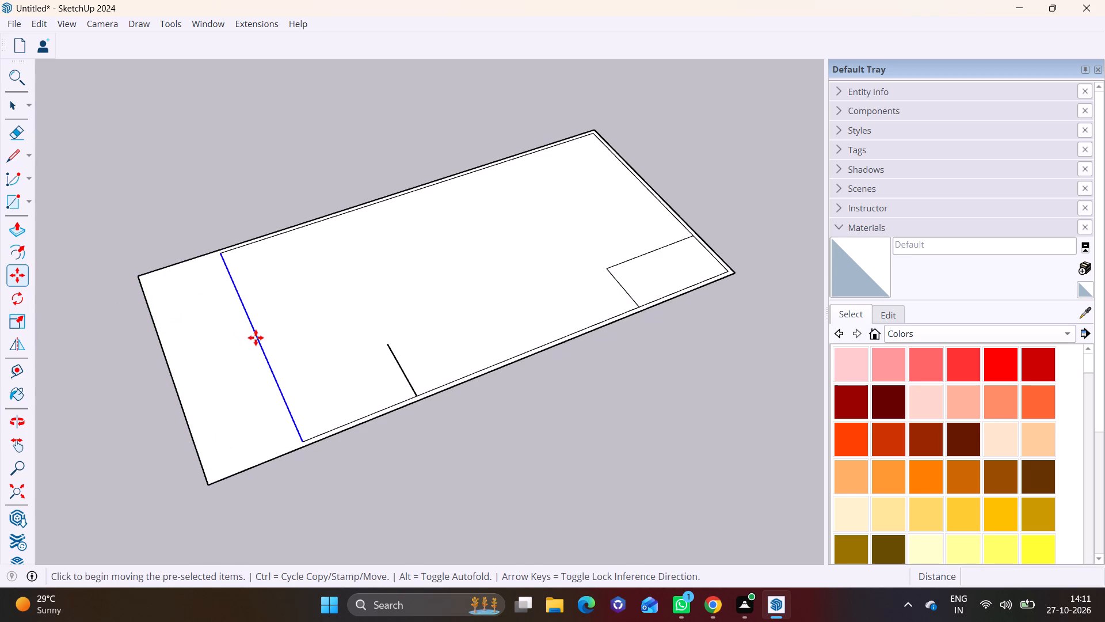
left_click(174, 366)
key("space")
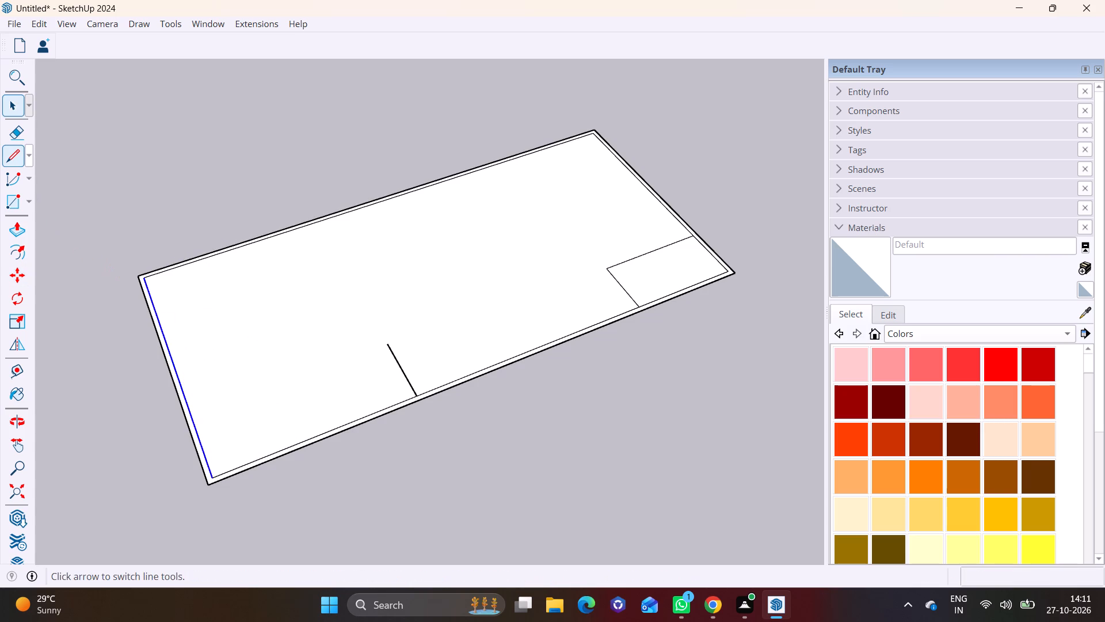
Close a front room with a line about 16' 9" leftward from the partition's end and one about 10' 1" to the inner front line.
left_click(8, 160)
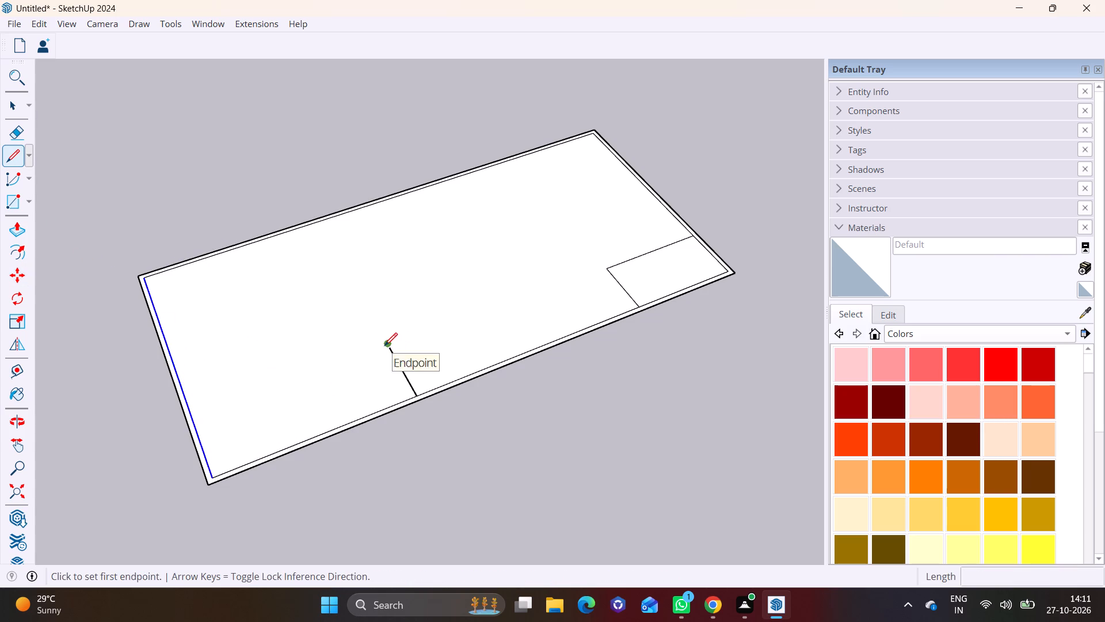
left_click(384, 346)
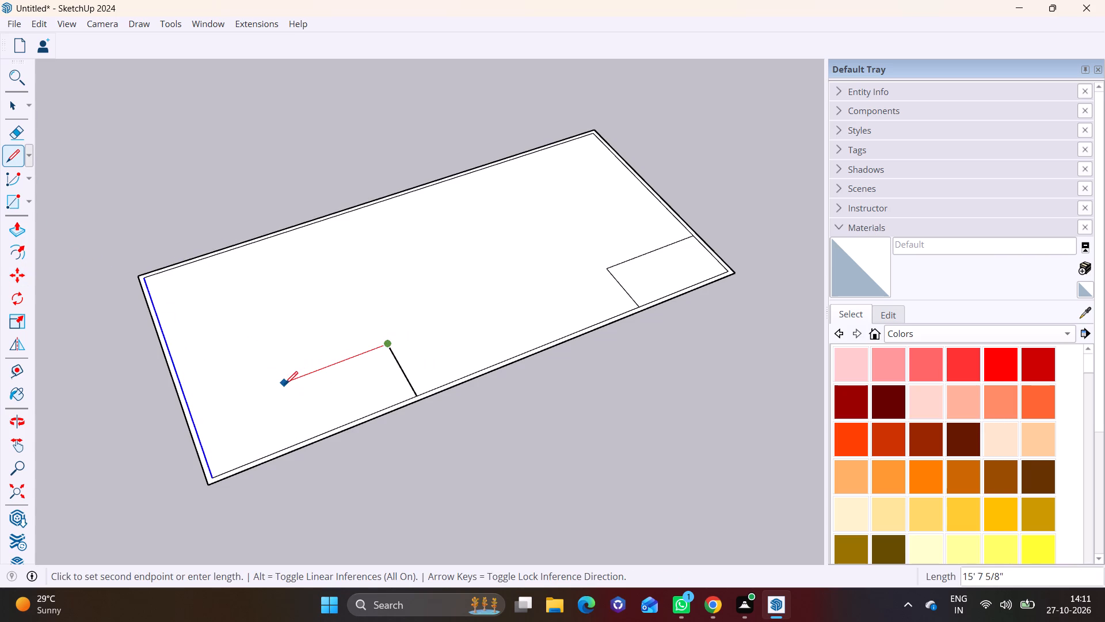
left_click(279, 385)
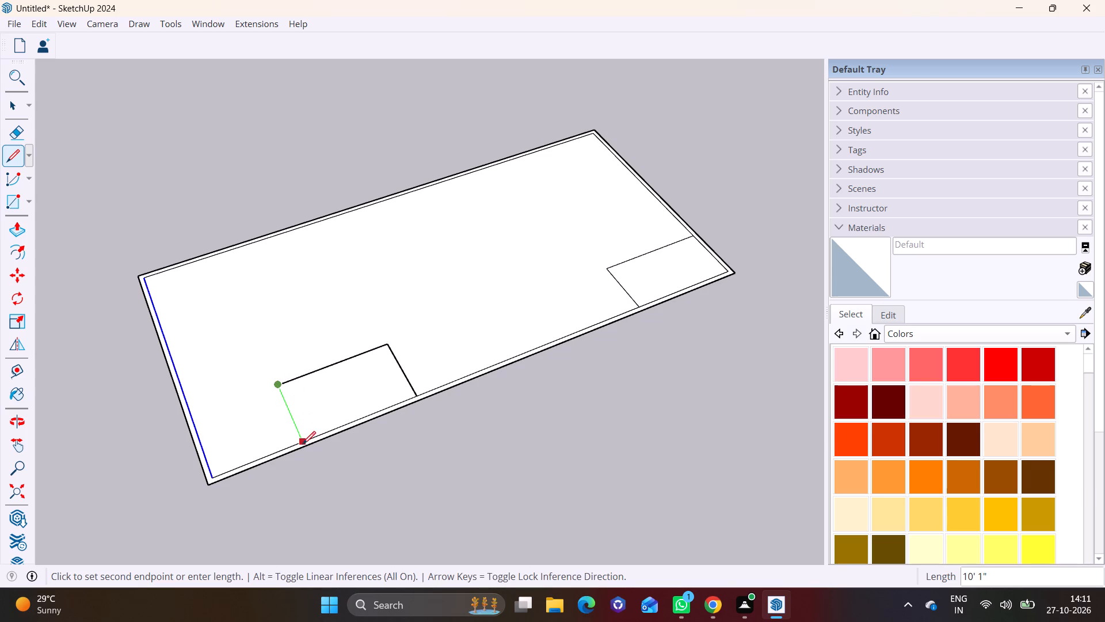
left_click(303, 444)
scroll(301, 442, "down", 2)
key("space")
Place a guide line 9" behind the back line of the left front room.
scroll(440, 537, "down", 5)
middle_click_drag(438, 481, 268, 442)
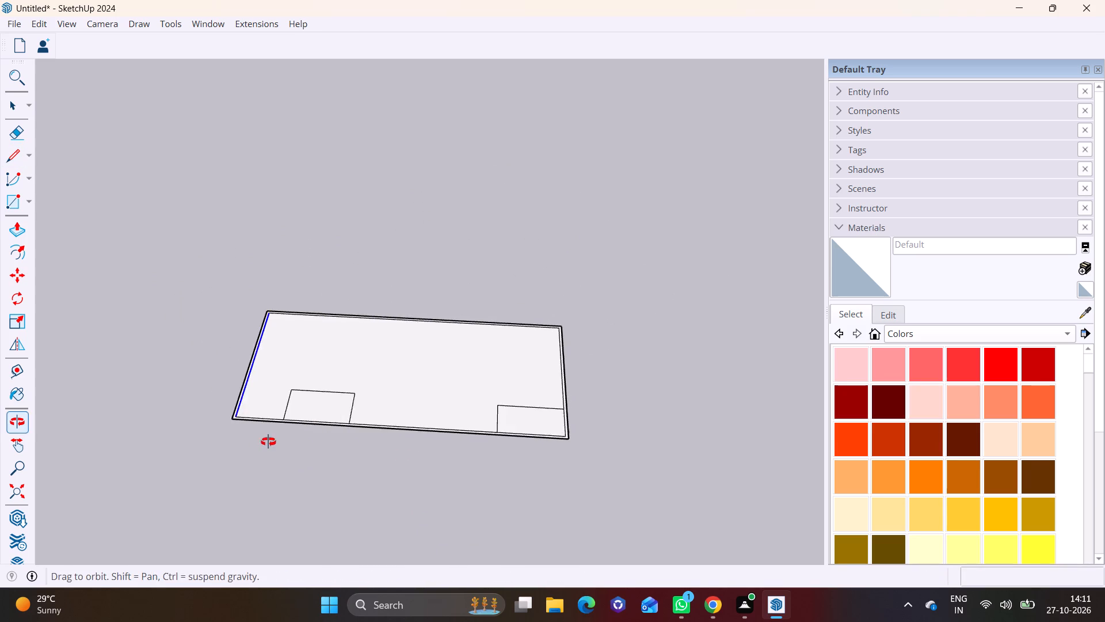
middle_click_drag(268, 442, 269, 433)
scroll(354, 397, "up", 6)
left_click(261, 461)
middle_click_drag(341, 450, 357, 500)
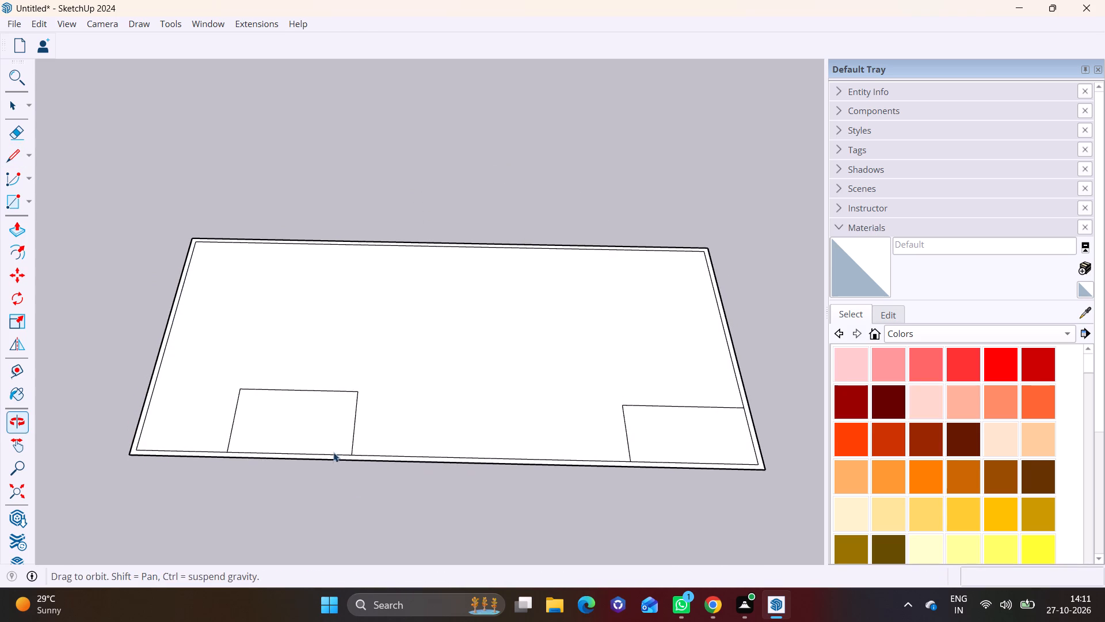
left_click(17, 371)
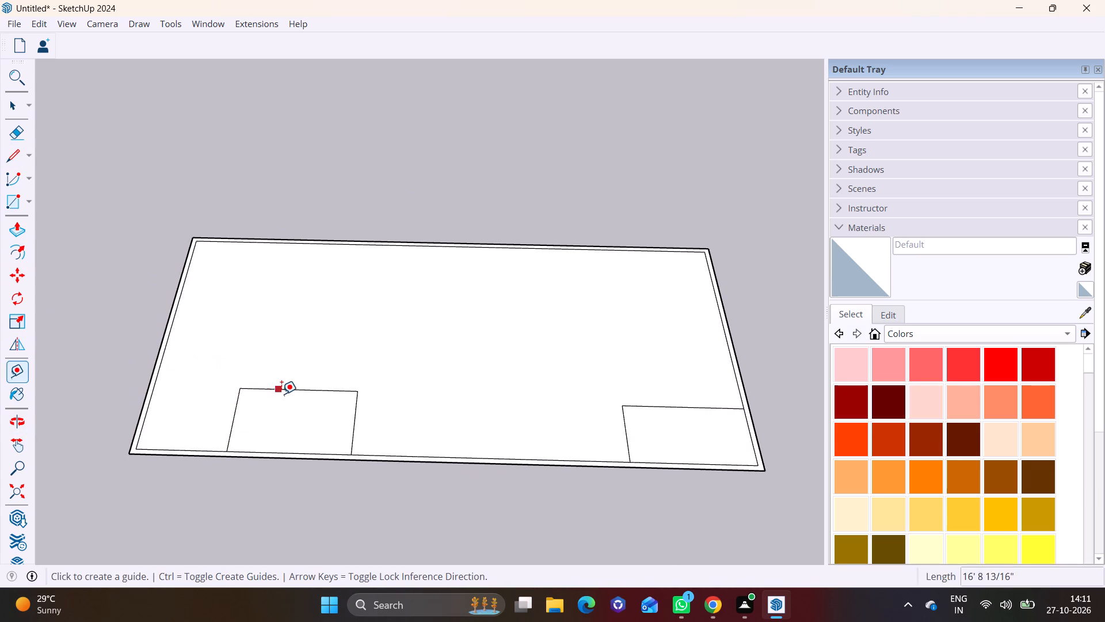
left_click(295, 390)
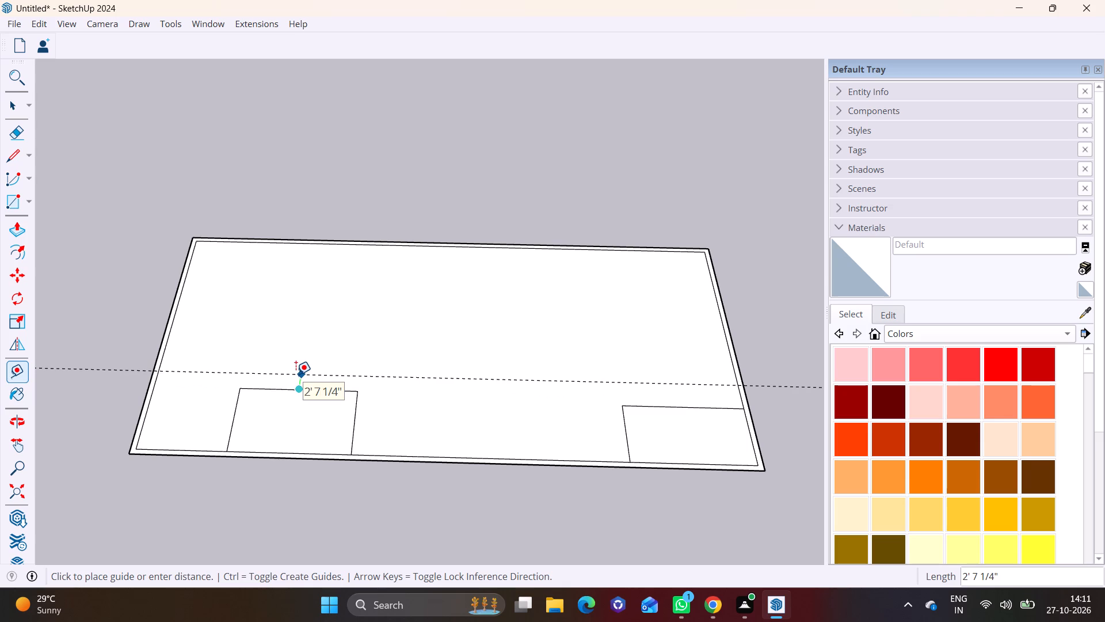
type("9\"")
key("Return")
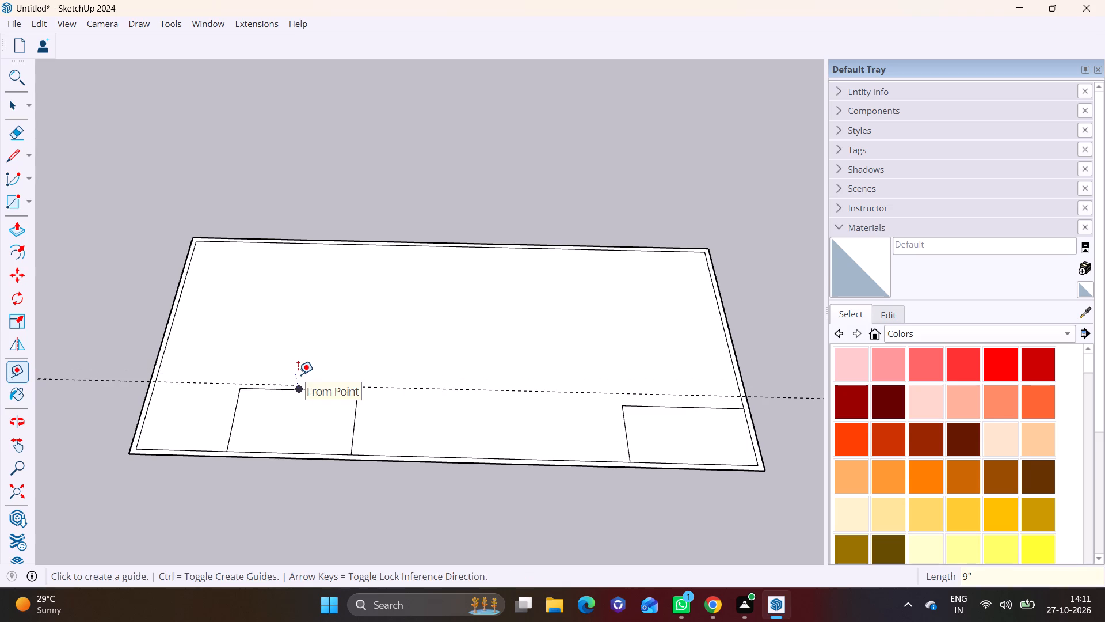
Place guide lines 9" outside both side lines of the left front room.
left_click(357, 420)
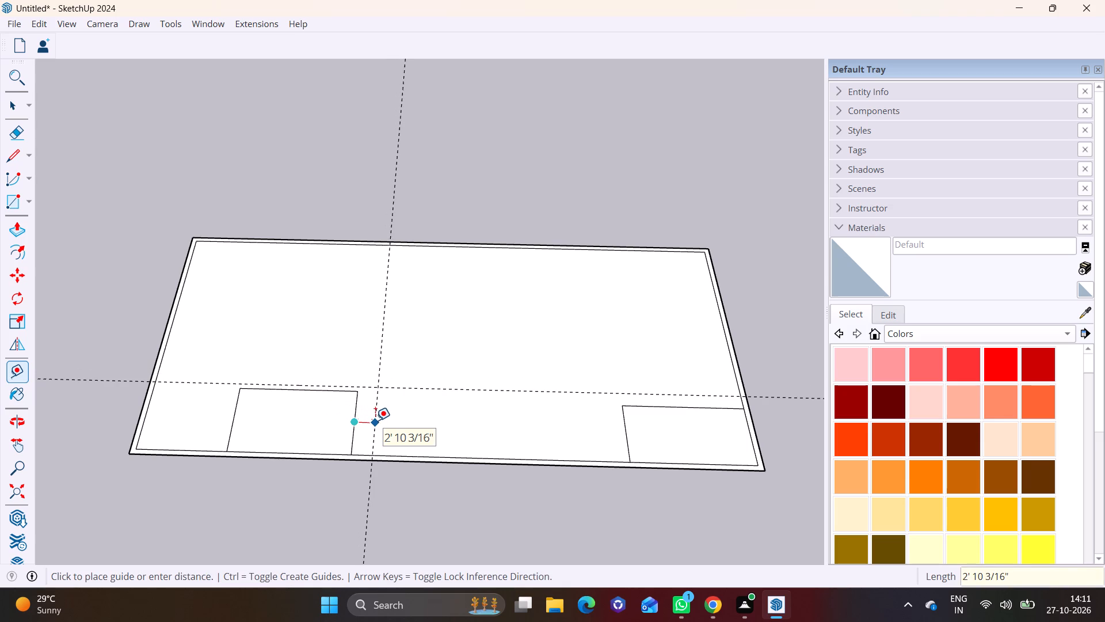
type("9\"")
key("Return")
key("Return")
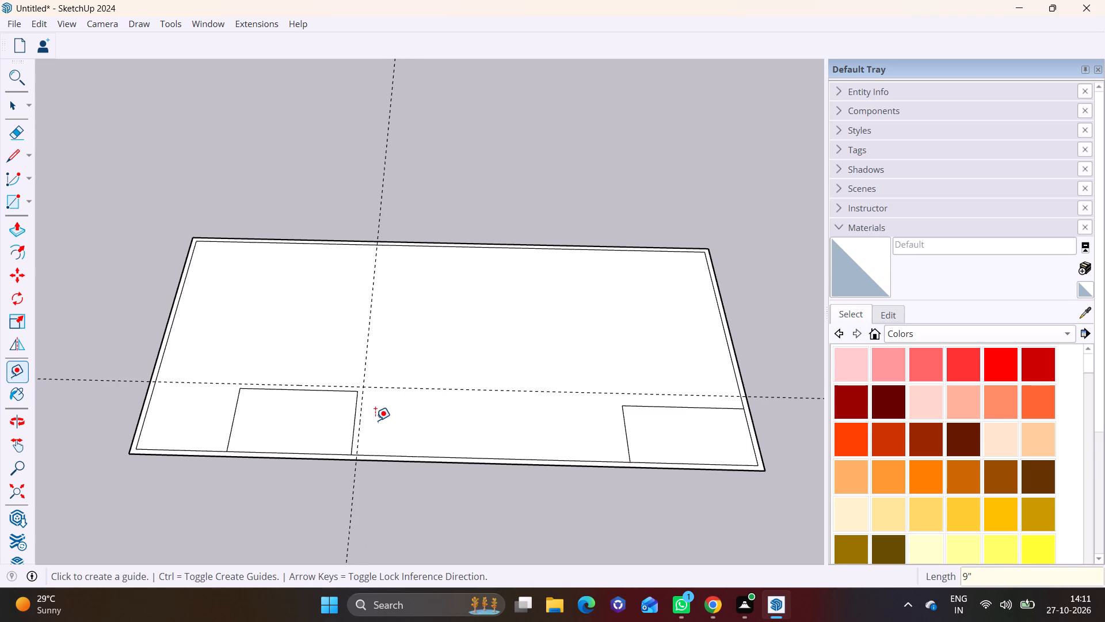
left_click(231, 416)
type("9\"")
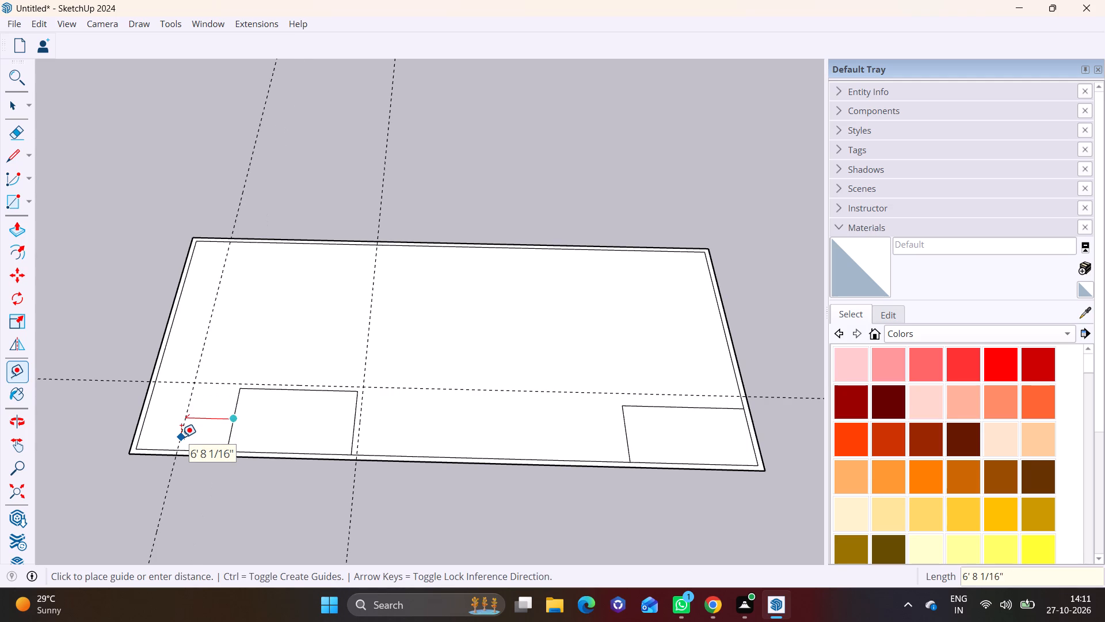
type("9\"")
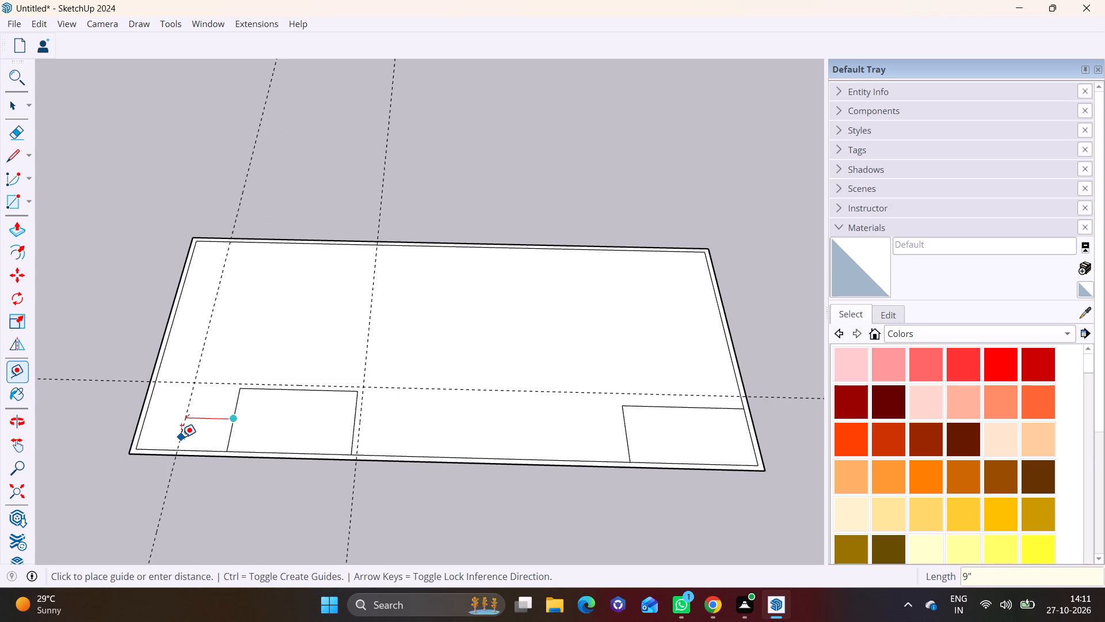
key("Return")
Place a guide line 9" outside the right front room's partition, towards the middle of the plan.
scroll(181, 437, "up", 1)
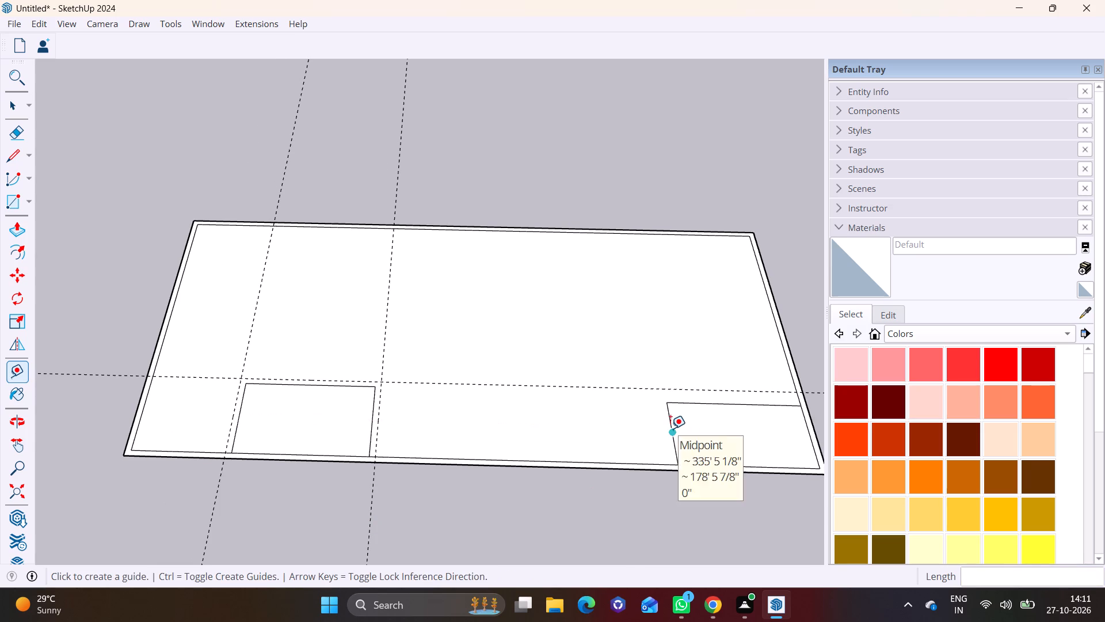
left_click(670, 428)
type("9\"")
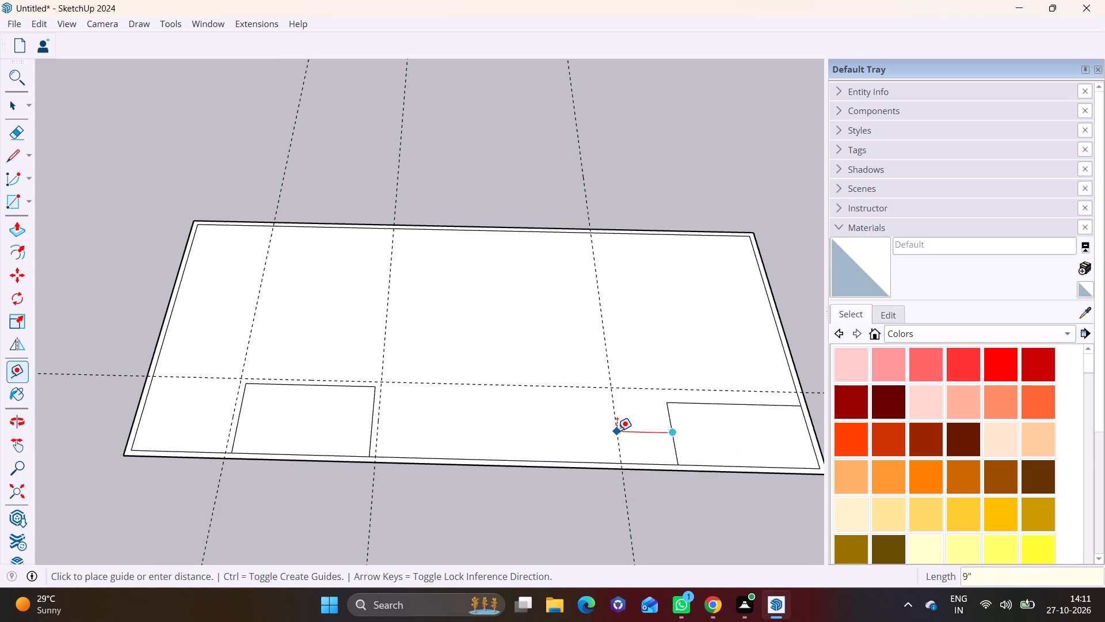
key("Return")
key("space")
Delete the back line of the right front room.
scroll(473, 420, "down", 2)
middle_click_drag(486, 422, 292, 437, "shift")
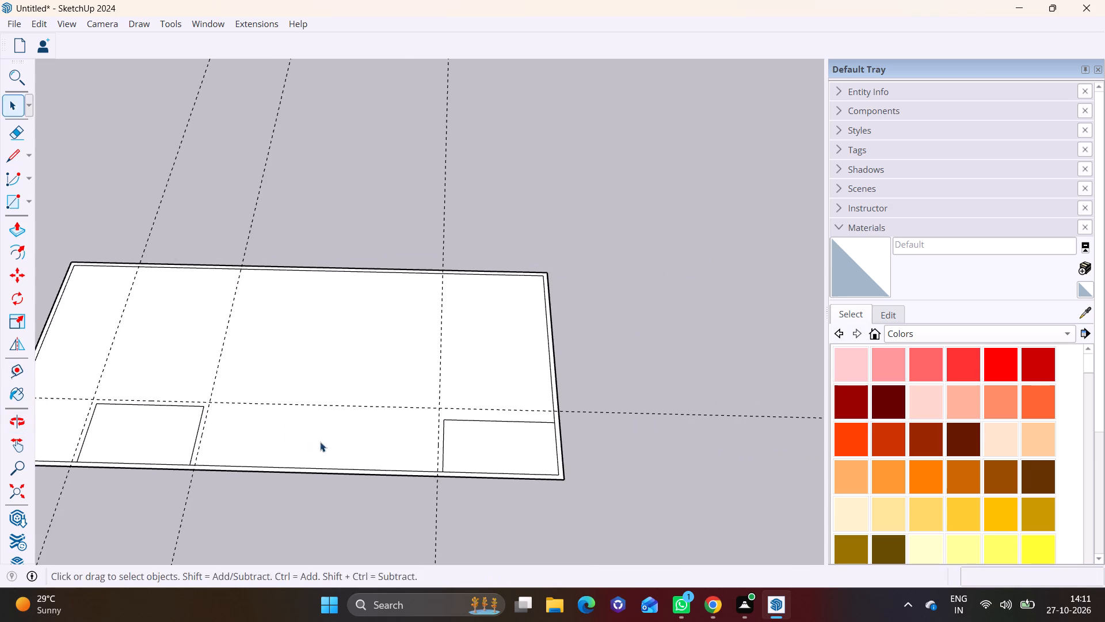
middle_click_drag(322, 445, 323, 492)
scroll(406, 452, "up", 2)
scroll(408, 452, "down", 1)
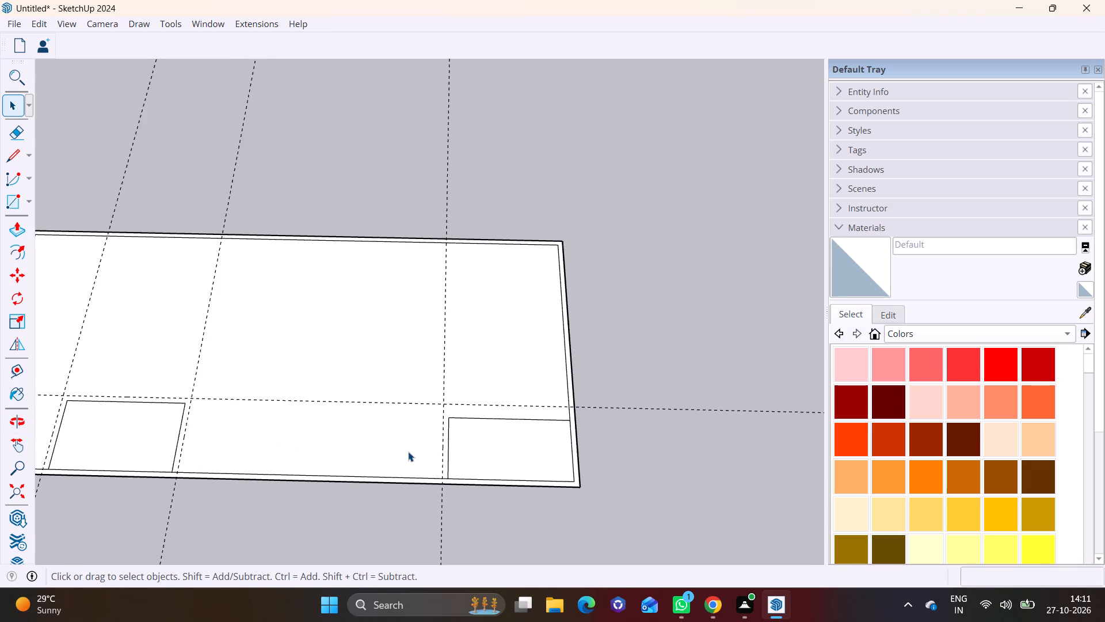
scroll(408, 452, "down", 1)
middle_click_drag(408, 452, 442, 452, "shift")
scroll(558, 433, "up", 5)
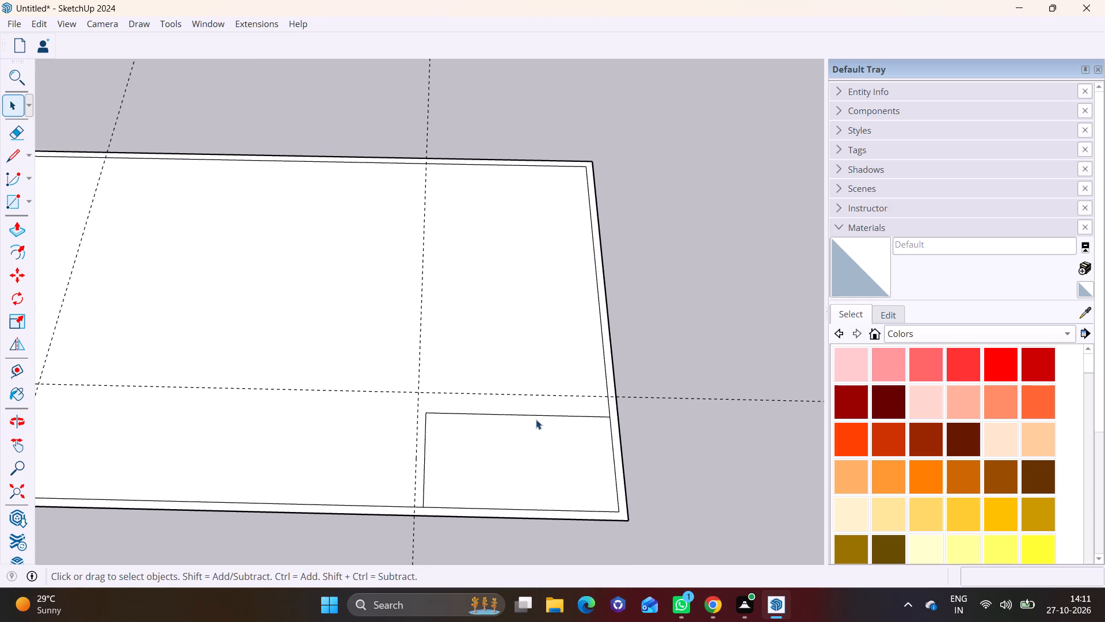
key("space")
left_click(532, 415)
key("Delete")
Place another guide line 9" in front of the guide that runs behind the front rooms.
left_click(16, 370)
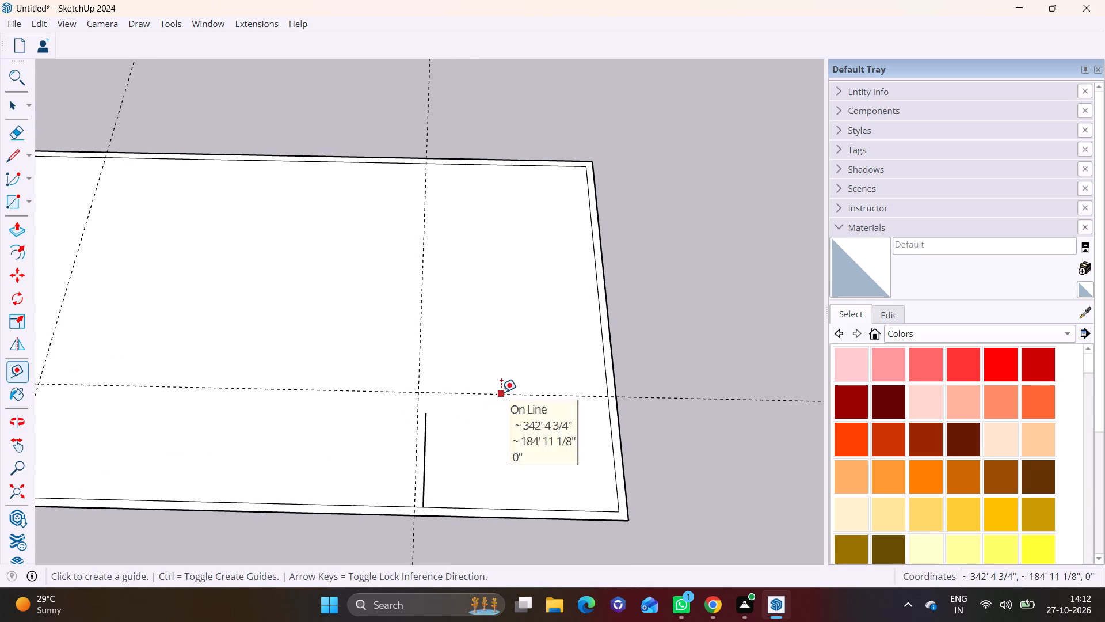
left_click(501, 392)
type("9\"")
key("Return")
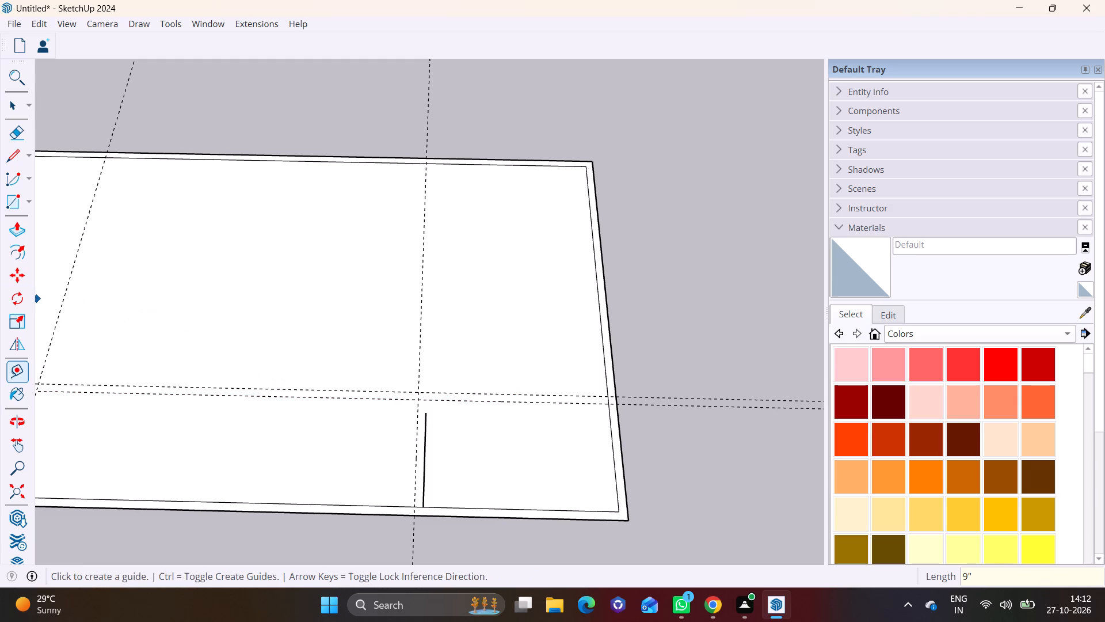
Extend the right front room's partition to the nearer guide and draw its new back line to the inner right wall line.
left_click(9, 157)
scroll(420, 388, "up", 2)
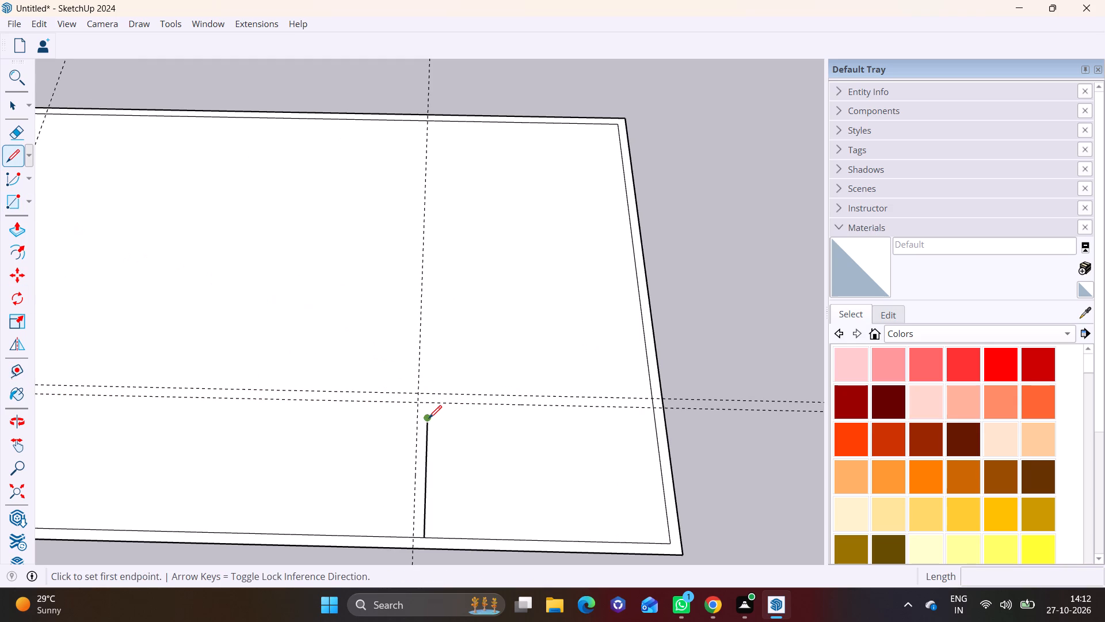
left_click(429, 418)
left_click(428, 405)
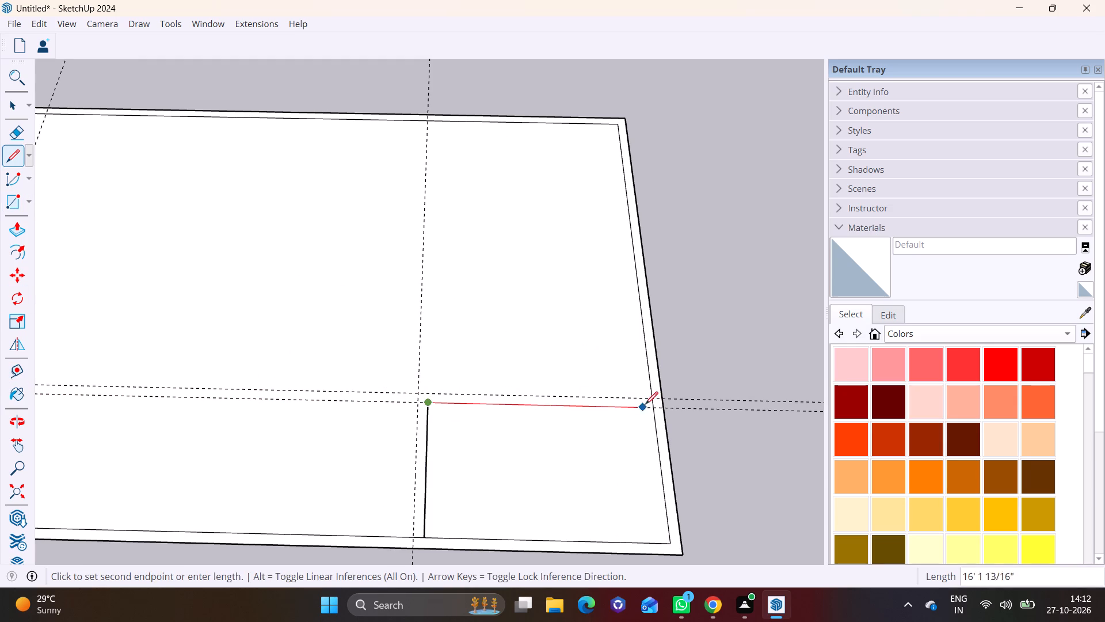
left_click(653, 407)
Draw the right front room's outer wall lines along the guides, from the inner right wall line around to the inner front line.
left_click(654, 397)
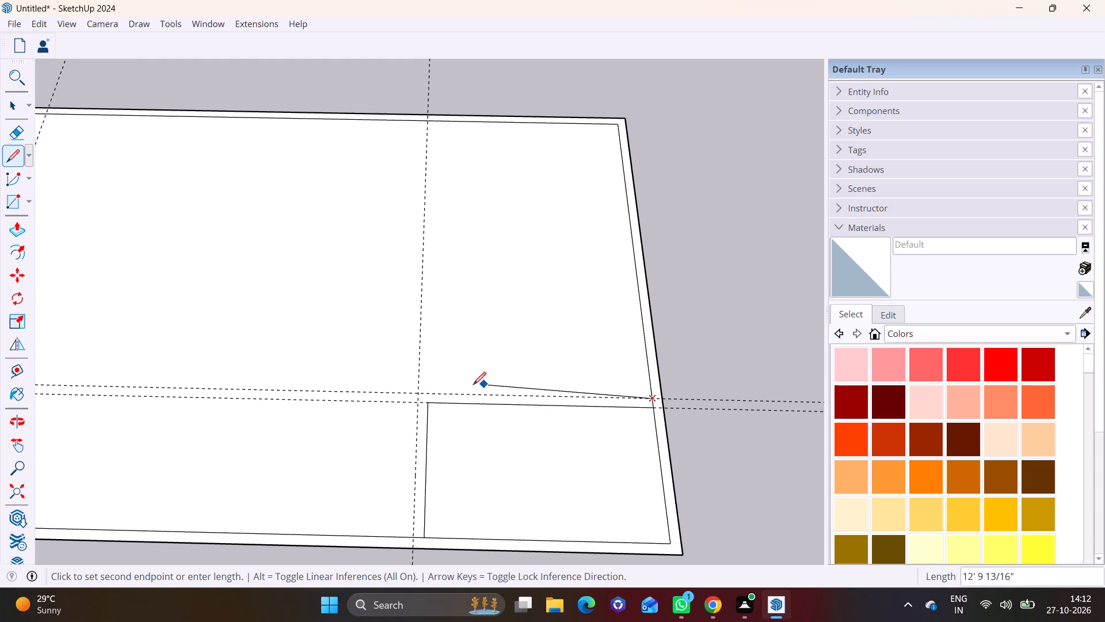
left_click(417, 392)
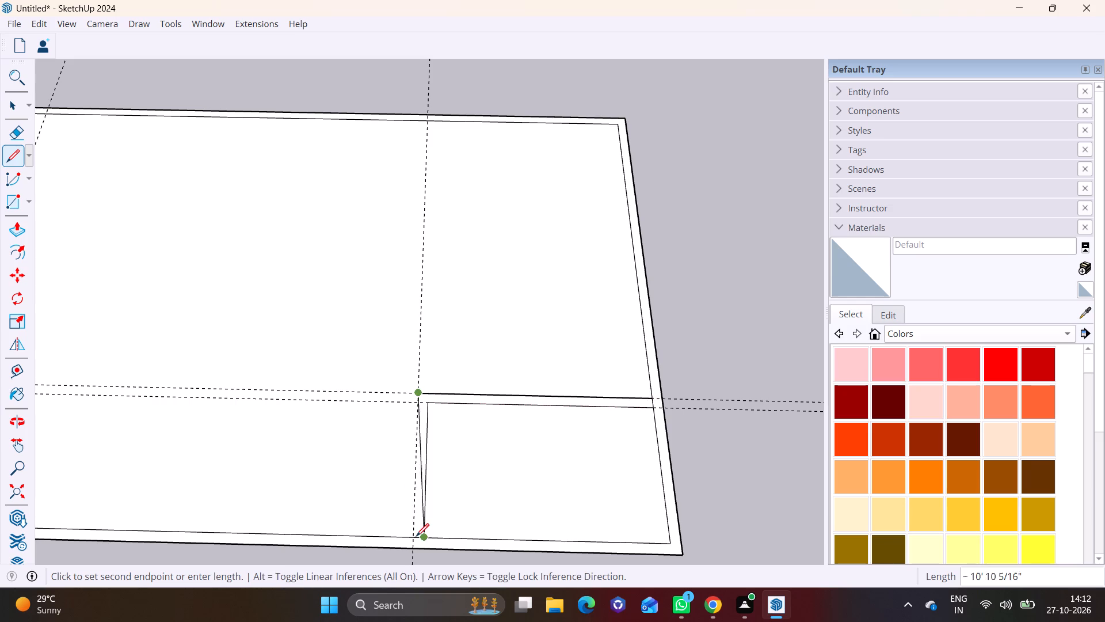
left_click(410, 539)
Draw the left front room's outer wall lines along the guides, with a back line about 18' 3" and both sides meeting the inner front line.
scroll(307, 465, "down", 6)
middle_click_drag(330, 459, 558, 427, "shift")
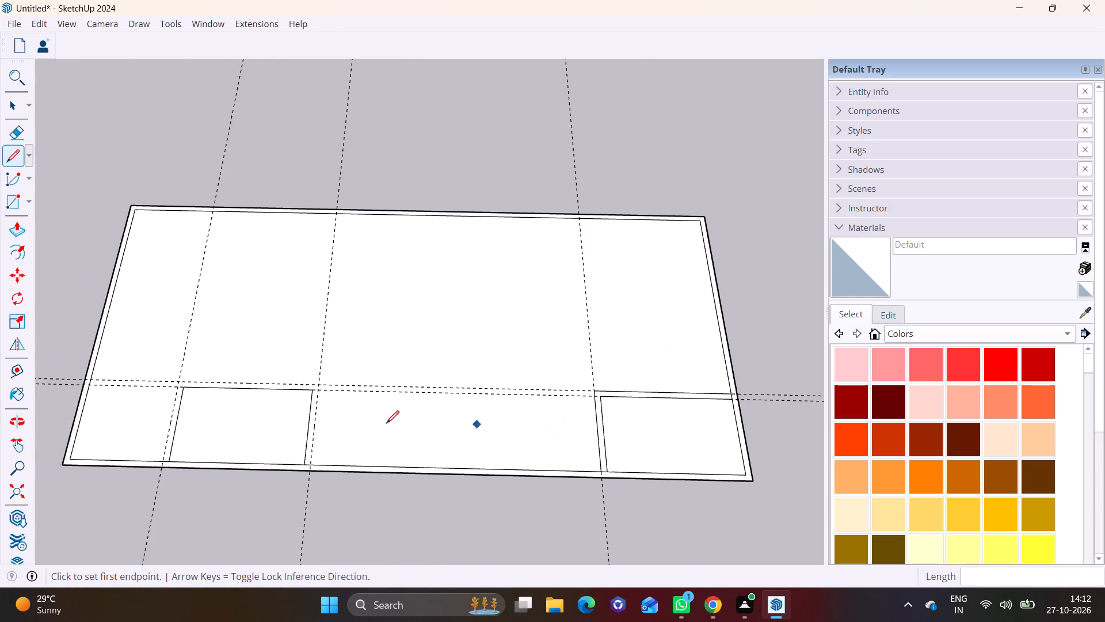
scroll(117, 396, "up", 4)
left_click(185, 491)
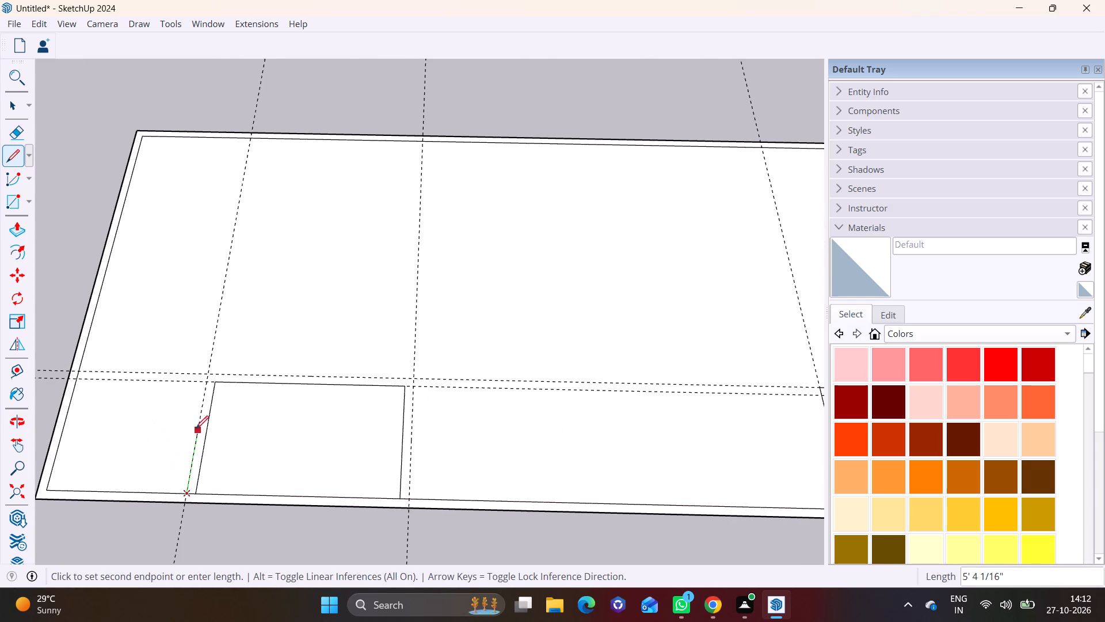
left_click(209, 370)
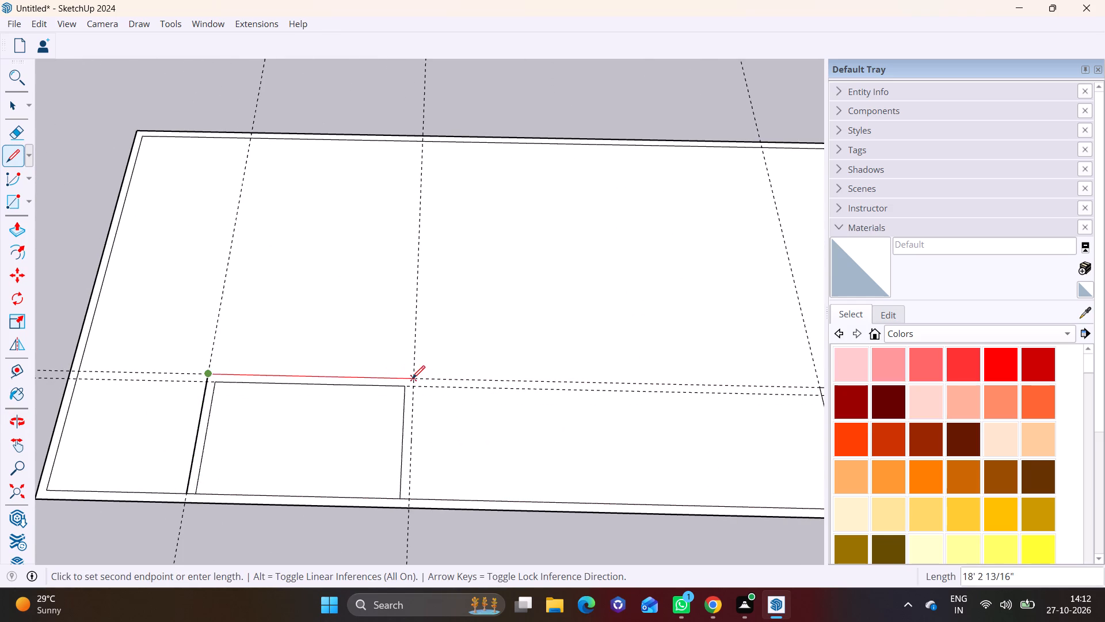
left_click(412, 378)
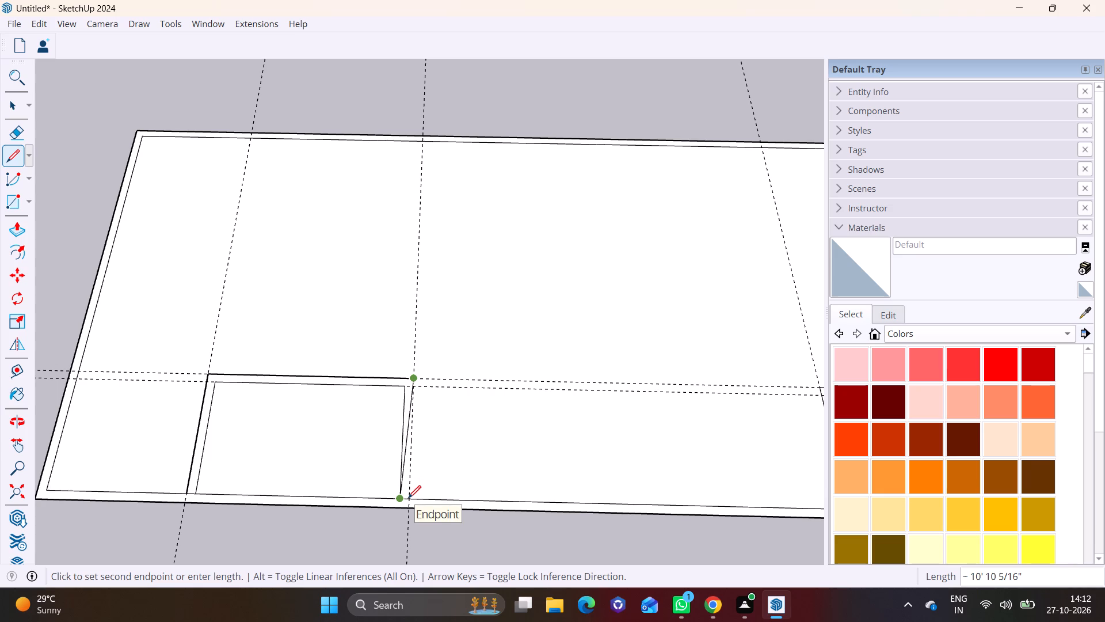
left_click(411, 497)
key("space")
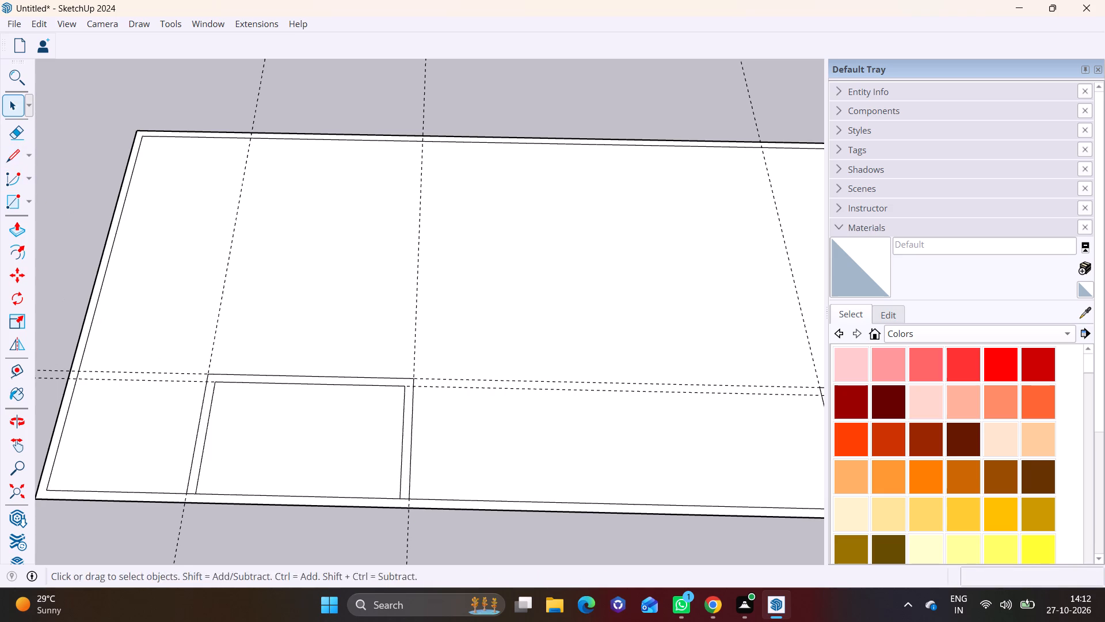
Erase all the guide lines from the floor plan.
left_click(17, 120)
left_click(12, 133)
left_click_drag(158, 224, 284, 243)
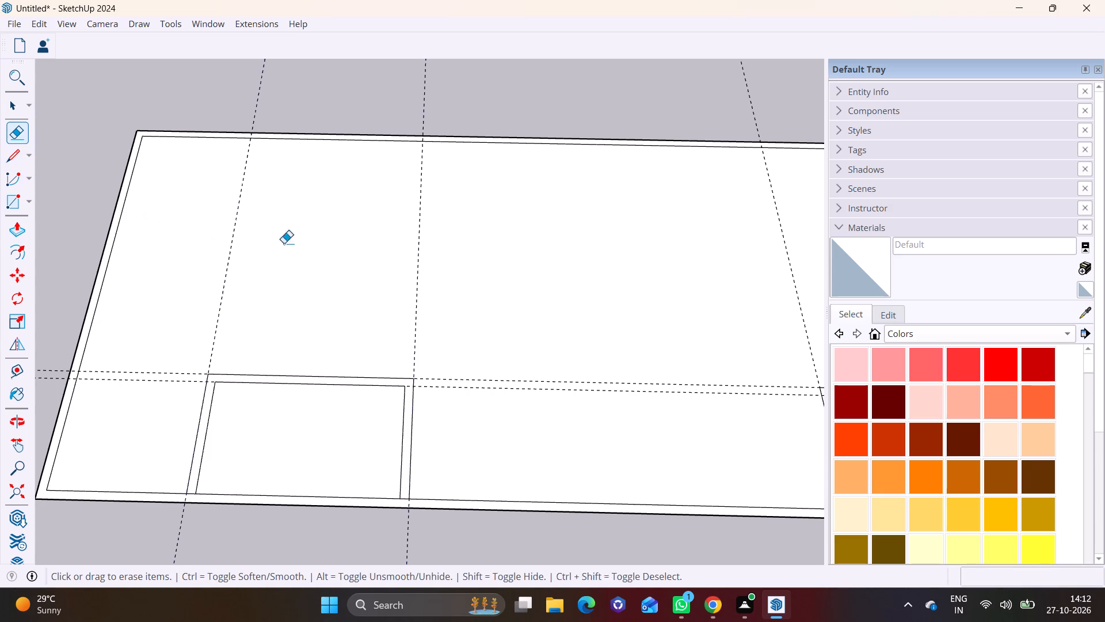
left_click_drag(284, 243, 498, 271)
left_click_drag(495, 323, 513, 431)
scroll(763, 361, "down", 5)
middle_click_drag(699, 369, 542, 376, "shift")
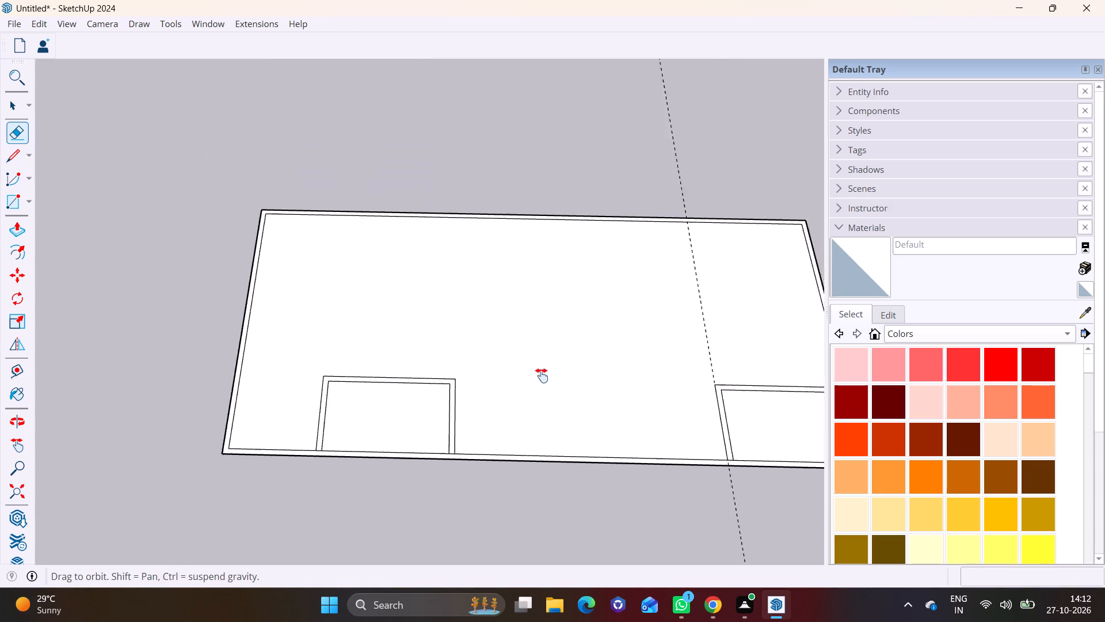
middle_click_drag(542, 376, 360, 380, "shift")
left_click_drag(368, 313, 534, 312)
scroll(301, 373, "down", 2)
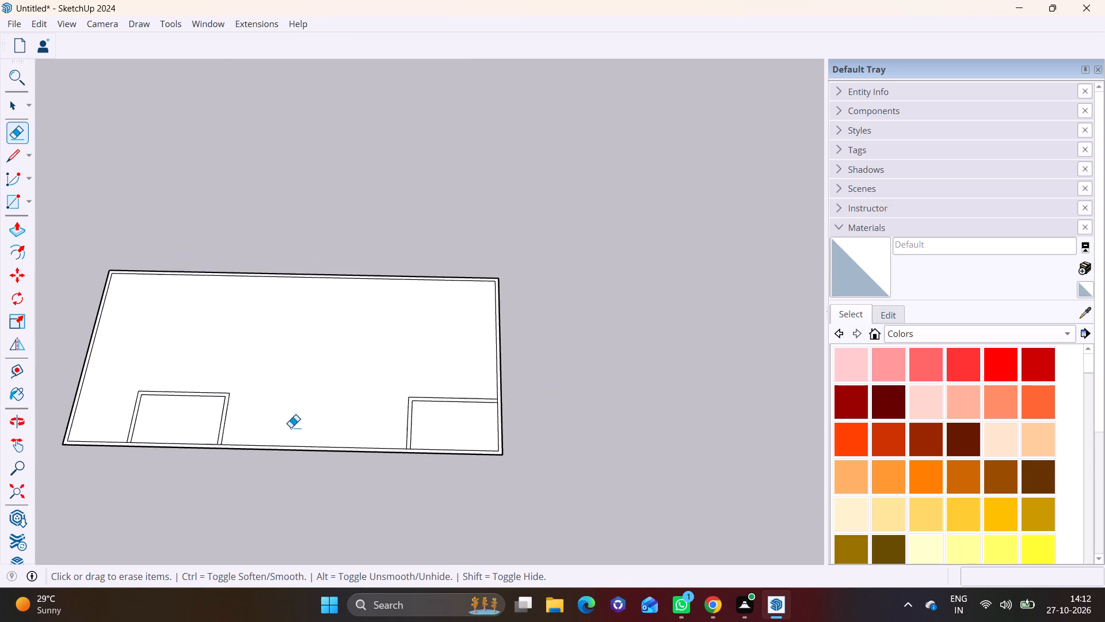
Extend the left front room's two inner side lines 9" across the front wall to the outer edge.
scroll(291, 427, "down", 4)
middle_click_drag(382, 426, 426, 404, "shift")
scroll(380, 409, "up", 6)
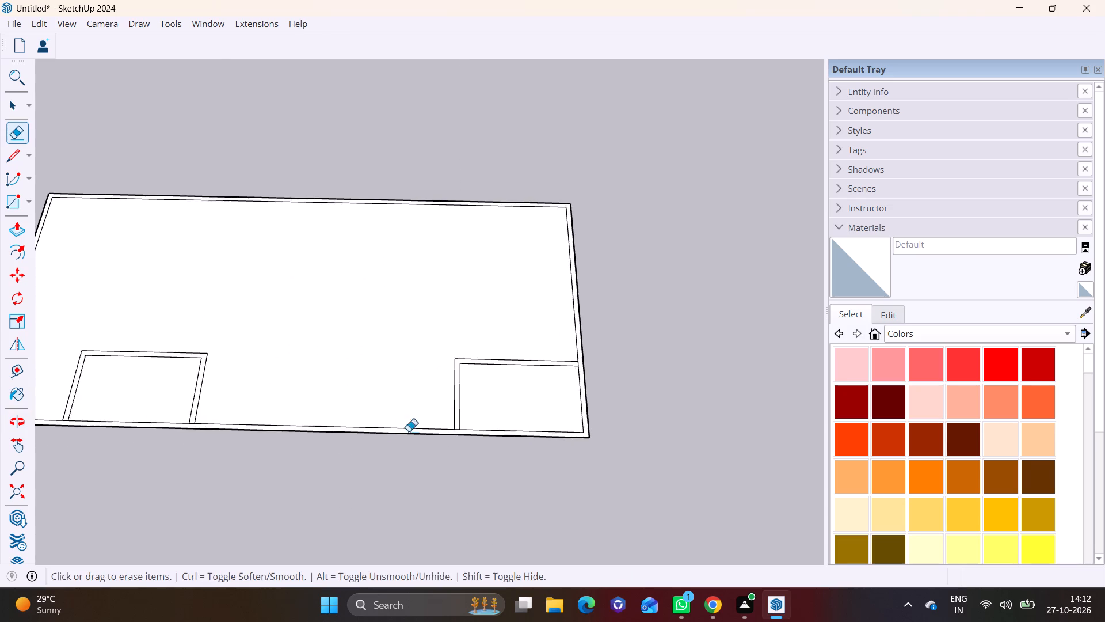
middle_click_drag(387, 437, 496, 430, "shift")
left_click(10, 162)
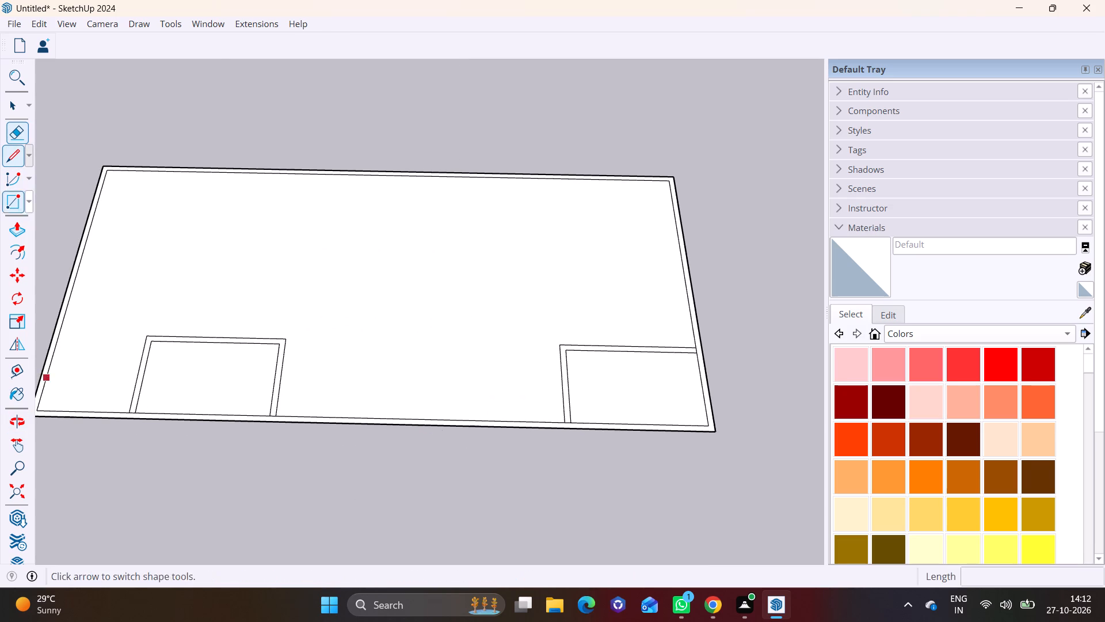
scroll(110, 384, "up", 6)
left_click(143, 422)
left_click(138, 439)
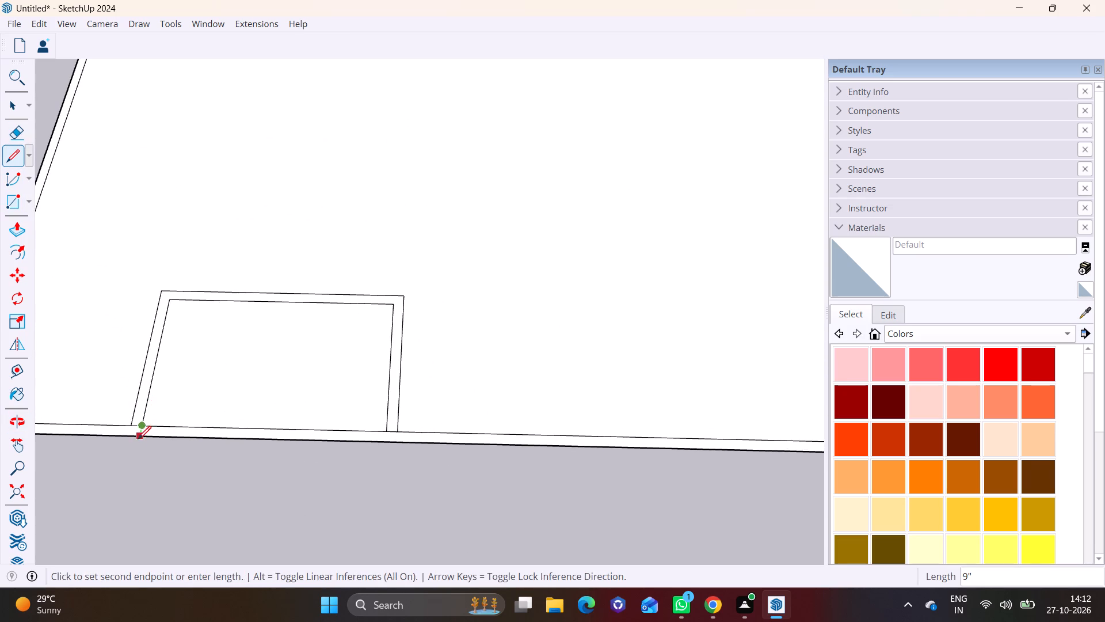
left_click(388, 428)
left_click(386, 446)
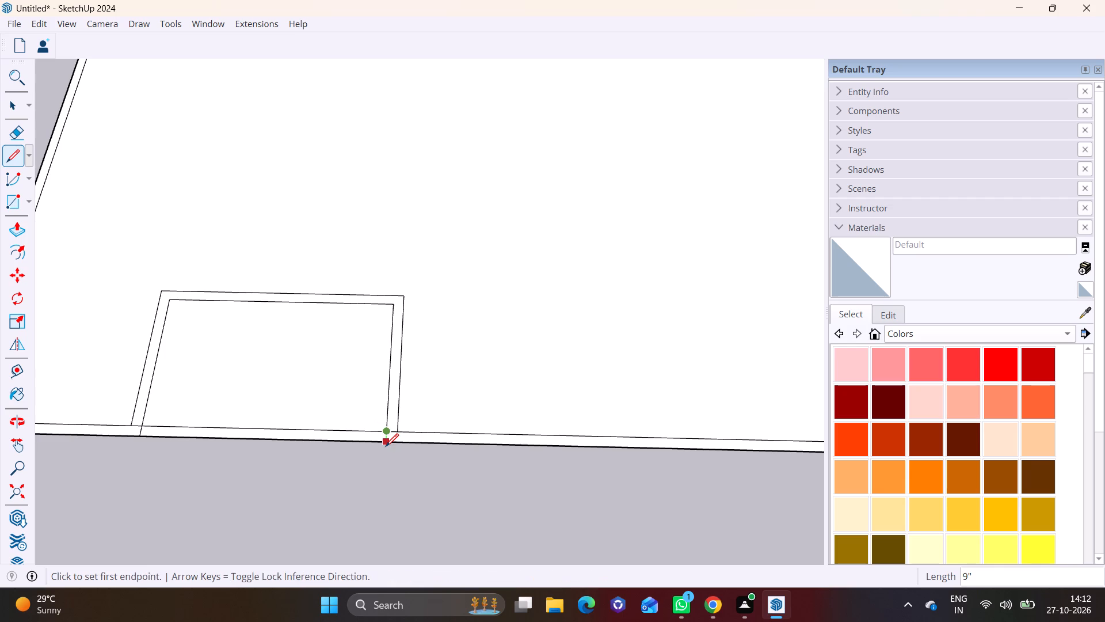
Extend the right front room's inner side line and inner back line 9" across the outer walls to the outer edge.
scroll(399, 418, "down", 6)
middle_click_drag(540, 430, 79, 382, "shift")
scroll(218, 364, "up", 3)
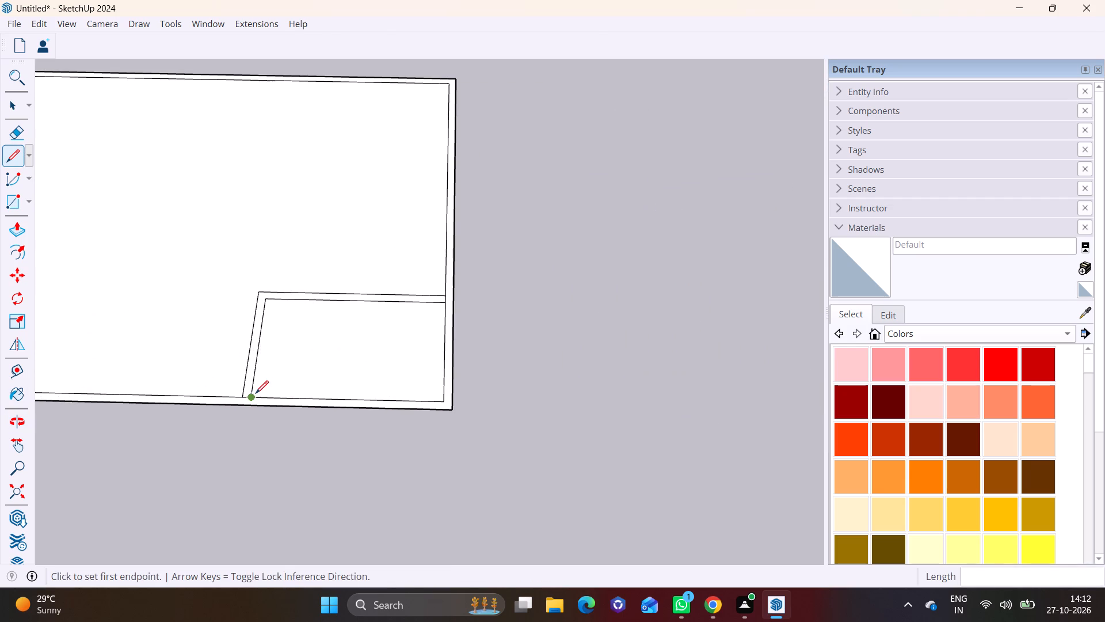
left_click(256, 393)
left_click(256, 408)
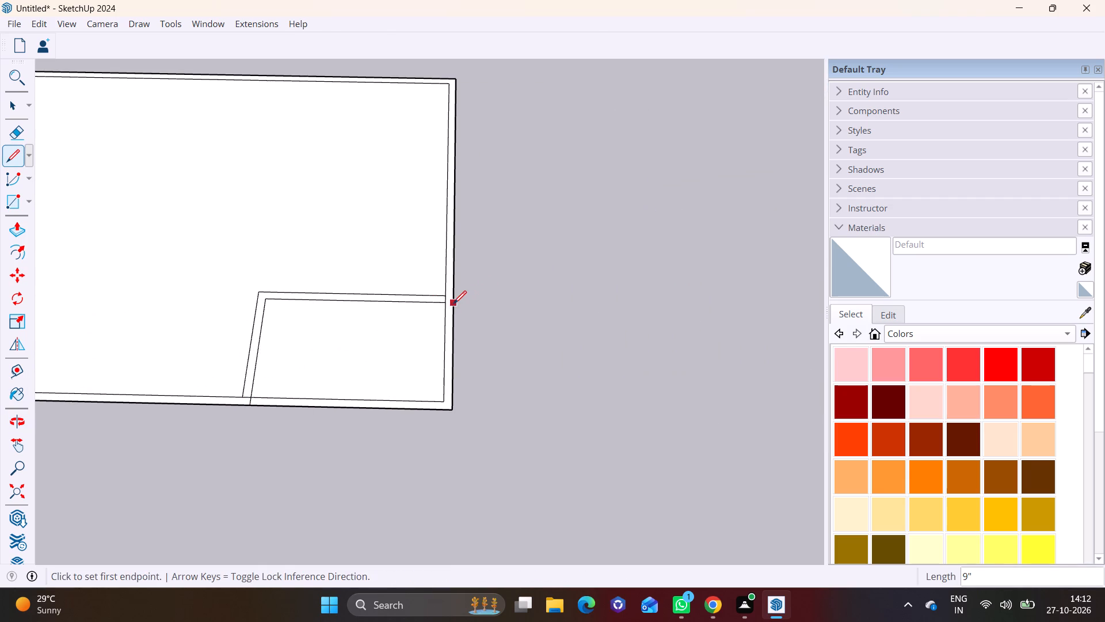
left_click(445, 304)
left_click(451, 301)
key("space")
Select the outer side edge and the wall face beside the left front room to examine how far the face extends.
scroll(312, 349, "down", 4)
middle_click_drag(309, 376, 506, 414, "shift")
scroll(418, 385, "down", 3)
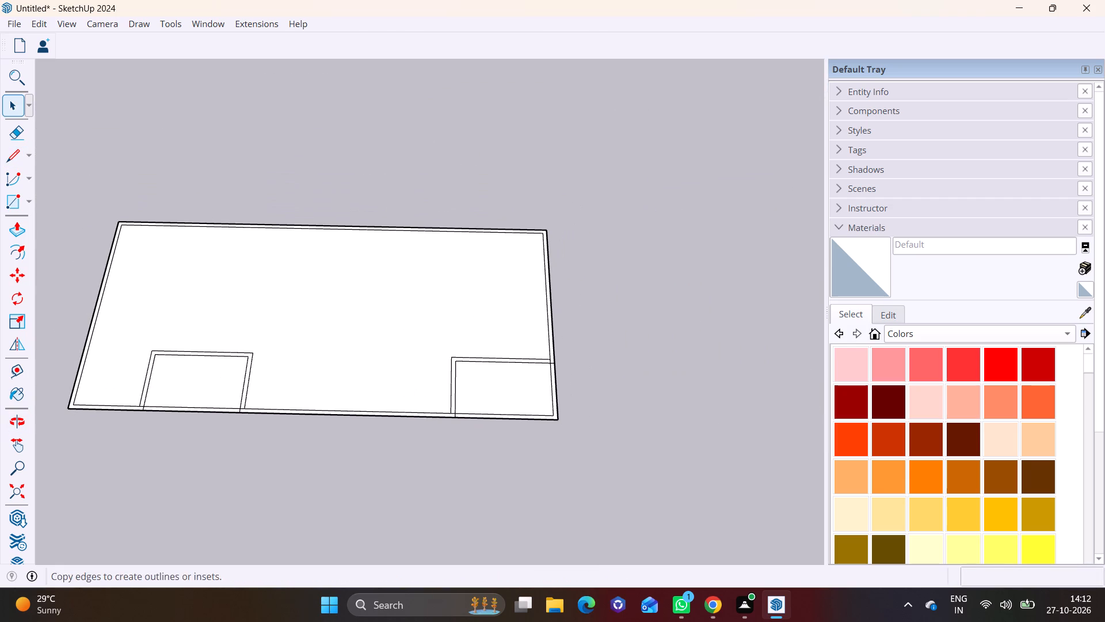
left_click(8, 111)
scroll(84, 324, "up", 3)
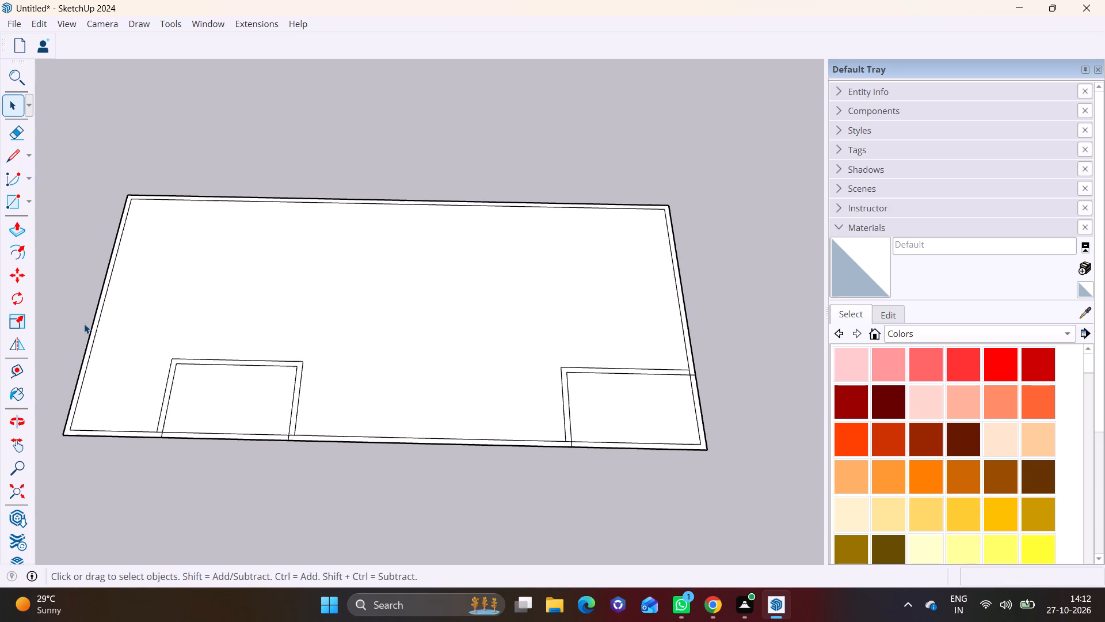
left_click(94, 330)
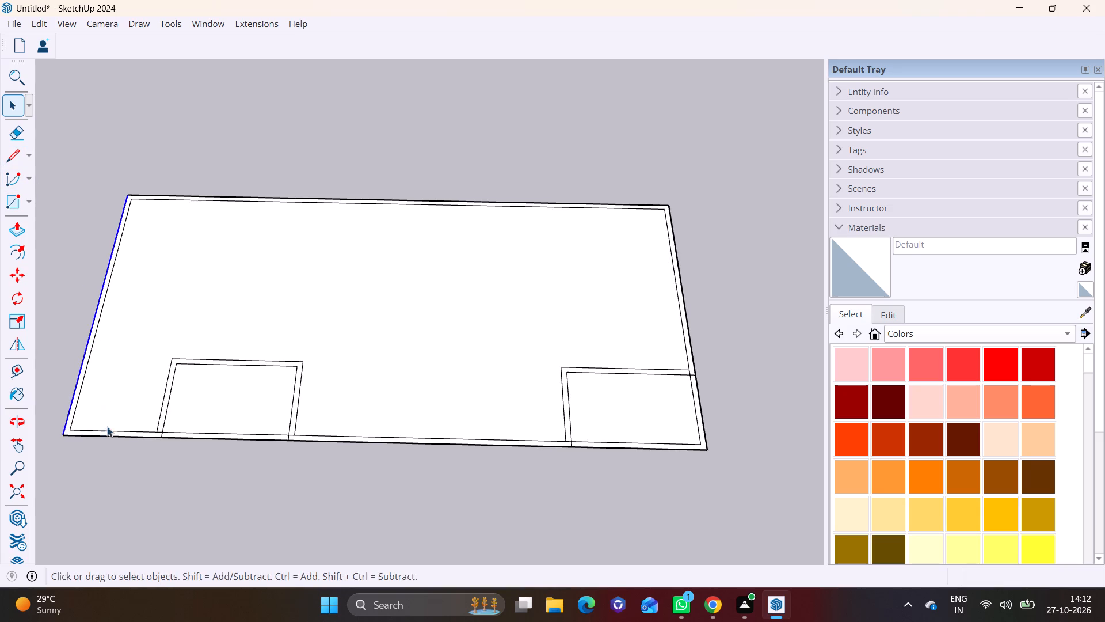
scroll(125, 426, "up", 5)
left_click(155, 439)
scroll(155, 439, "down", 2)
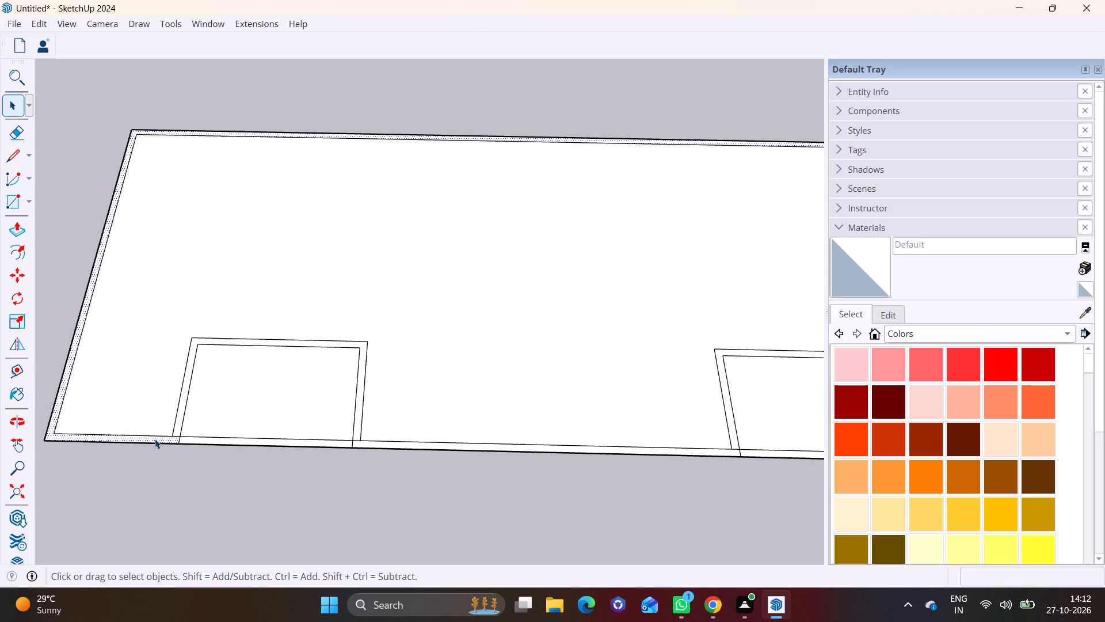
scroll(155, 439, "down", 1)
key("space")
Erase the front wall's inner line segments that cross the ends of the left front room's two side walls.
left_click(12, 134)
scroll(198, 430, "up", 10)
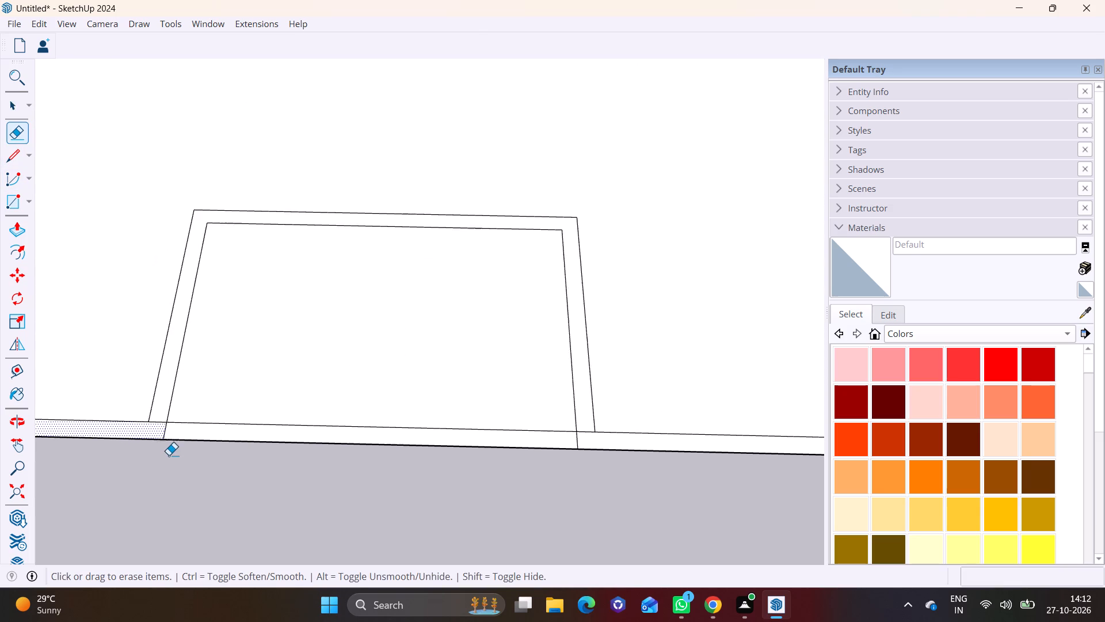
scroll(169, 455, "up", 3)
key("space")
left_click(128, 346)
left_click(190, 550)
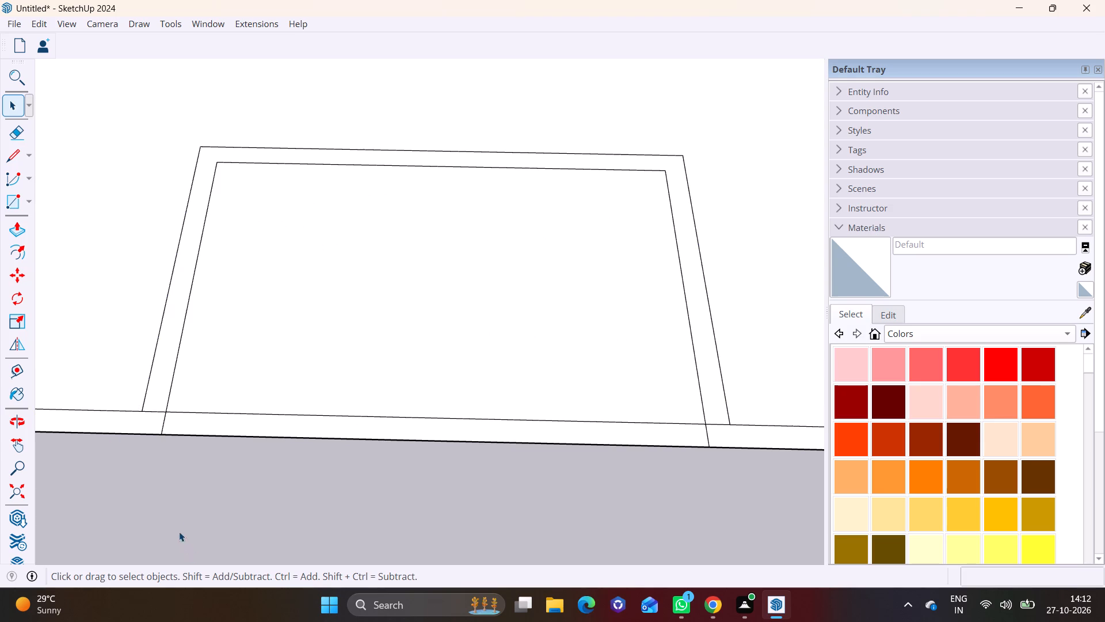
left_click(17, 132)
scroll(148, 397, "up", 2)
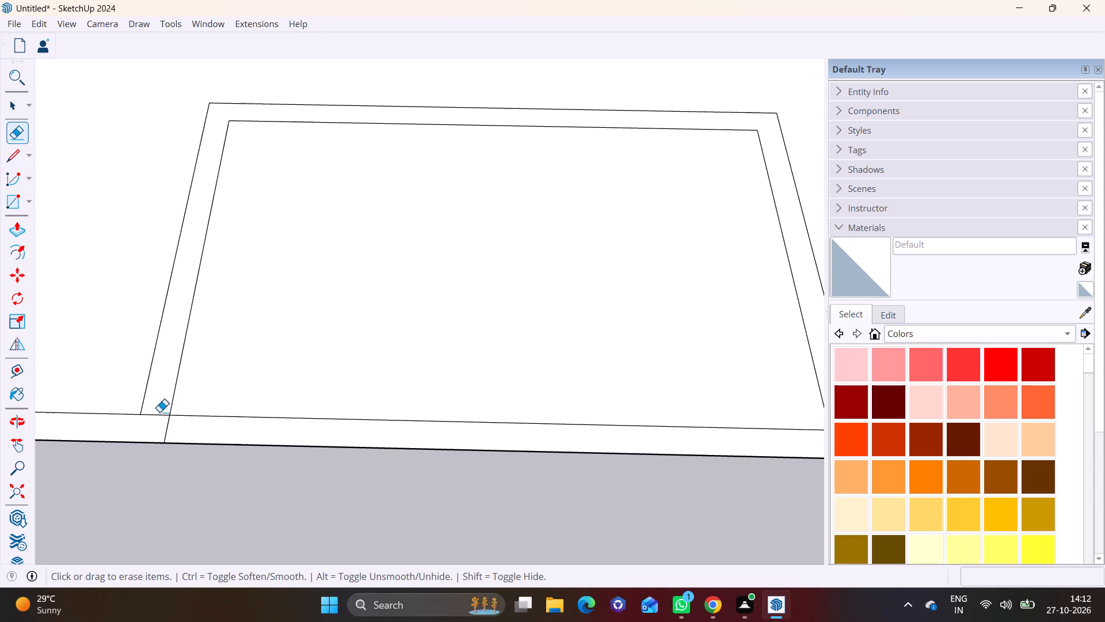
left_click_drag(164, 405, 157, 426)
scroll(182, 418, "down", 6)
scroll(679, 463, "up", 3)
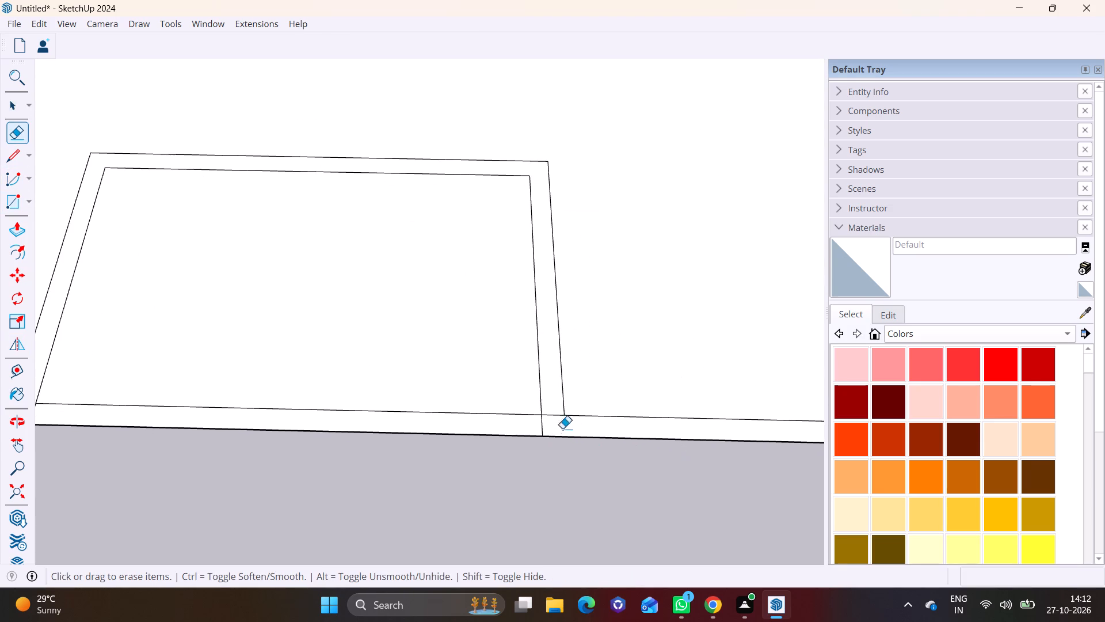
left_click_drag(554, 408, 558, 439)
scroll(554, 418, "down", 3)
key("ctrl+z")
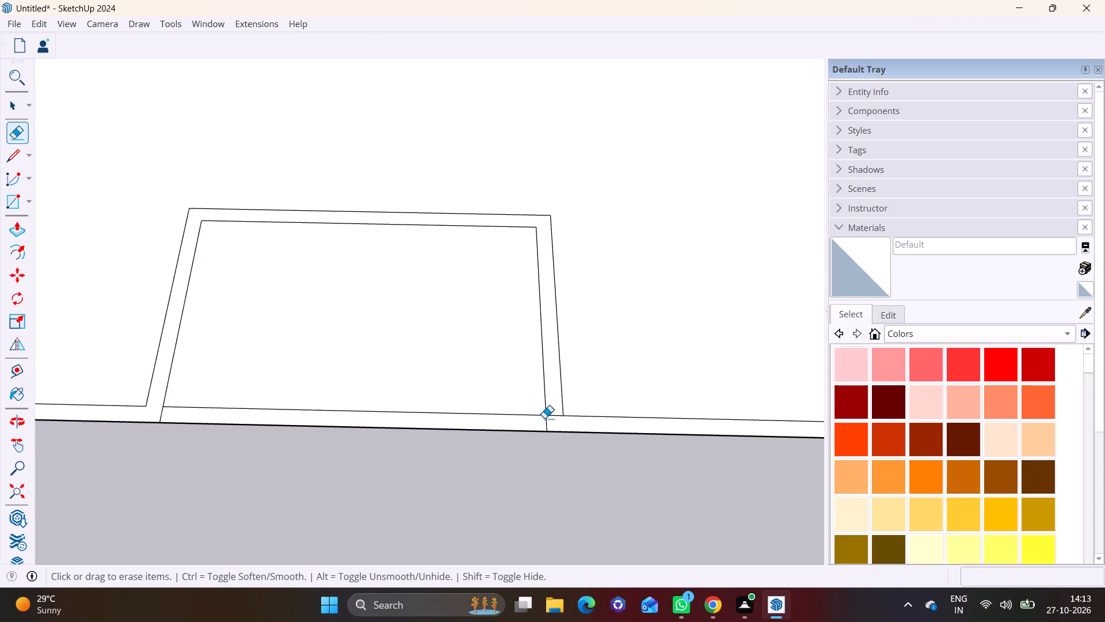
left_click(554, 414)
scroll(565, 419, "down", 10)
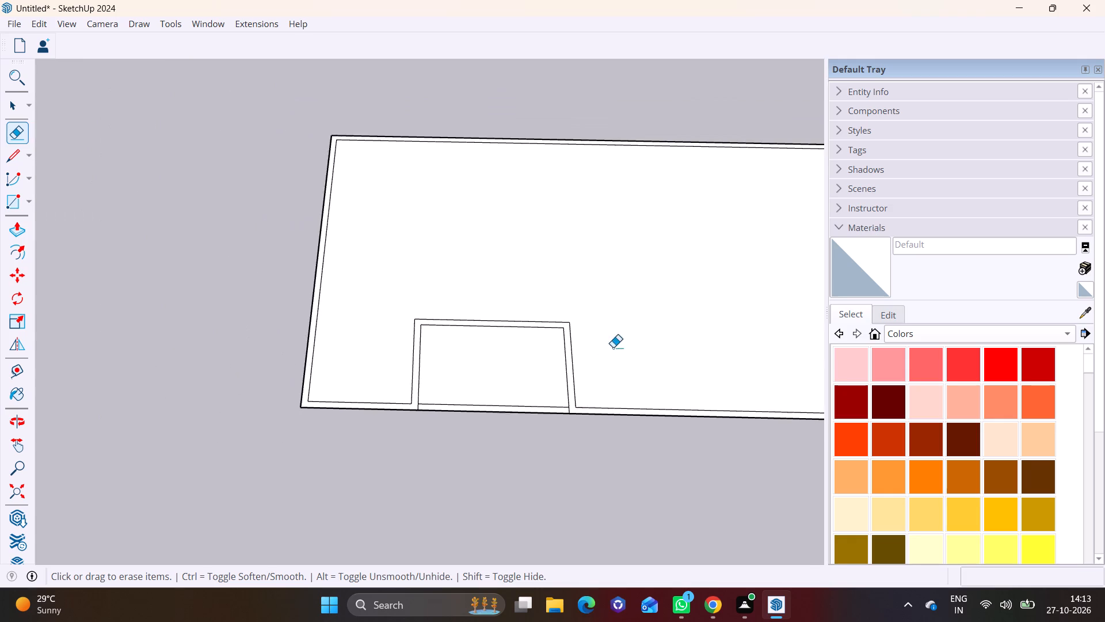
Erase the inner line segments crossing the right front room's wall ends, at the front wall and at the outer side wall.
middle_click_drag(595, 355, 132, 471, "shift")
scroll(520, 508, "up", 6)
middle_click_drag(415, 544, 385, 411, "shift")
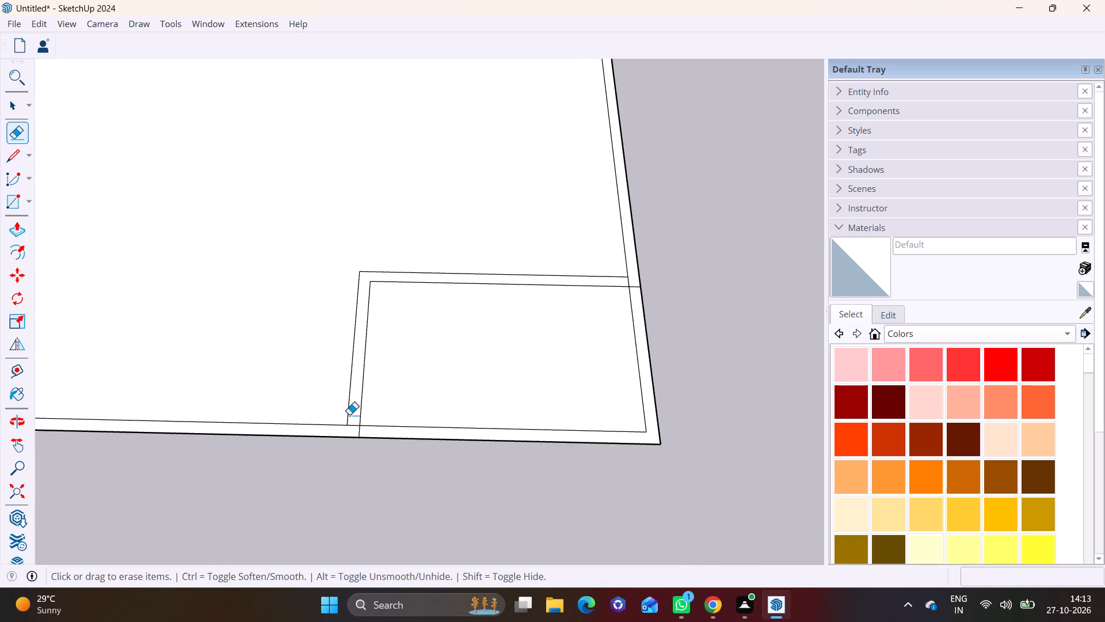
scroll(345, 417, "up", 6)
left_click(360, 432)
scroll(365, 432, "down", 3)
middle_click_drag(510, 378, 406, 473, "shift")
left_click(637, 321)
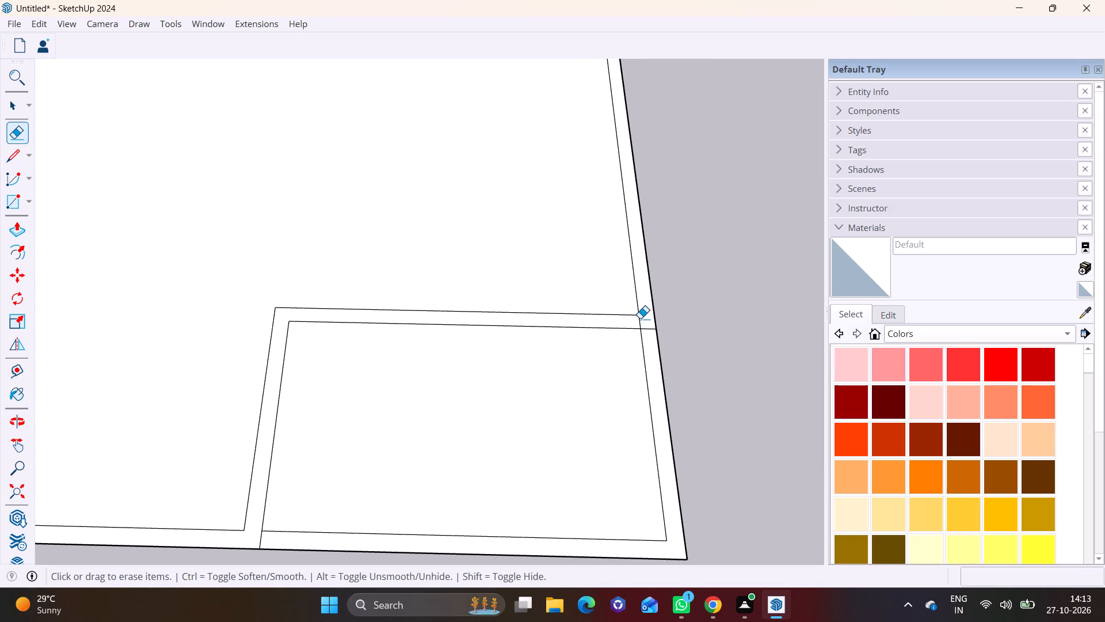
left_click(640, 318)
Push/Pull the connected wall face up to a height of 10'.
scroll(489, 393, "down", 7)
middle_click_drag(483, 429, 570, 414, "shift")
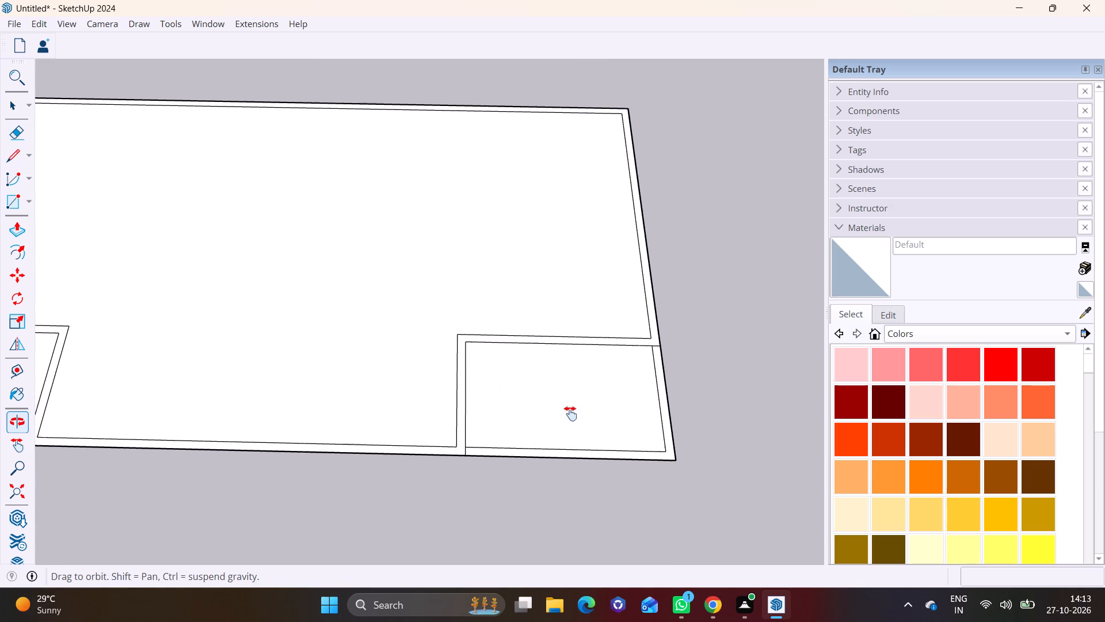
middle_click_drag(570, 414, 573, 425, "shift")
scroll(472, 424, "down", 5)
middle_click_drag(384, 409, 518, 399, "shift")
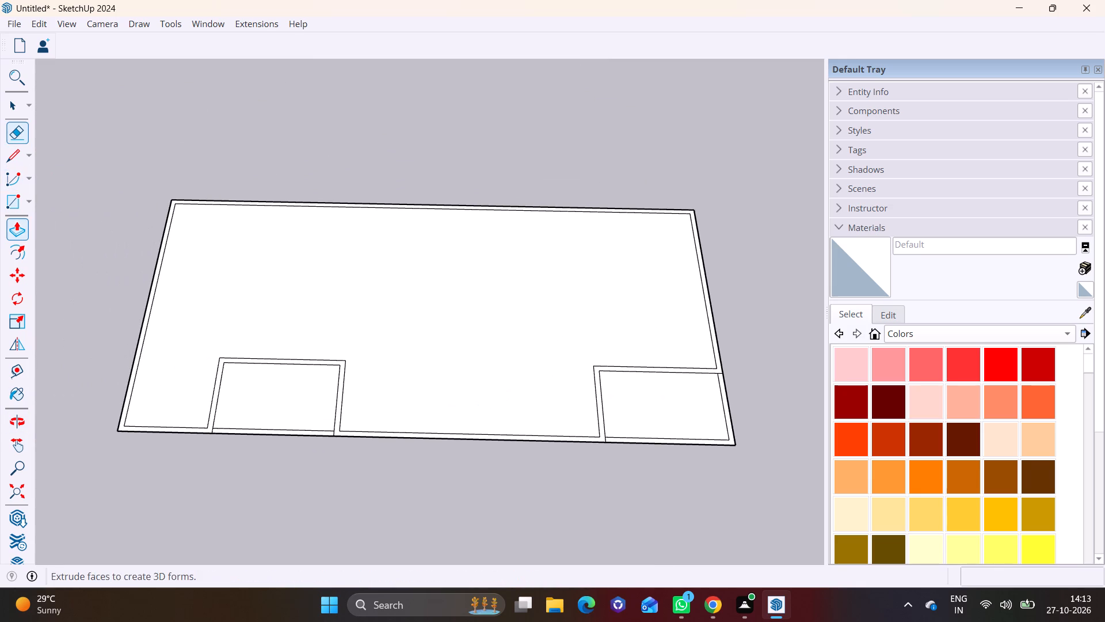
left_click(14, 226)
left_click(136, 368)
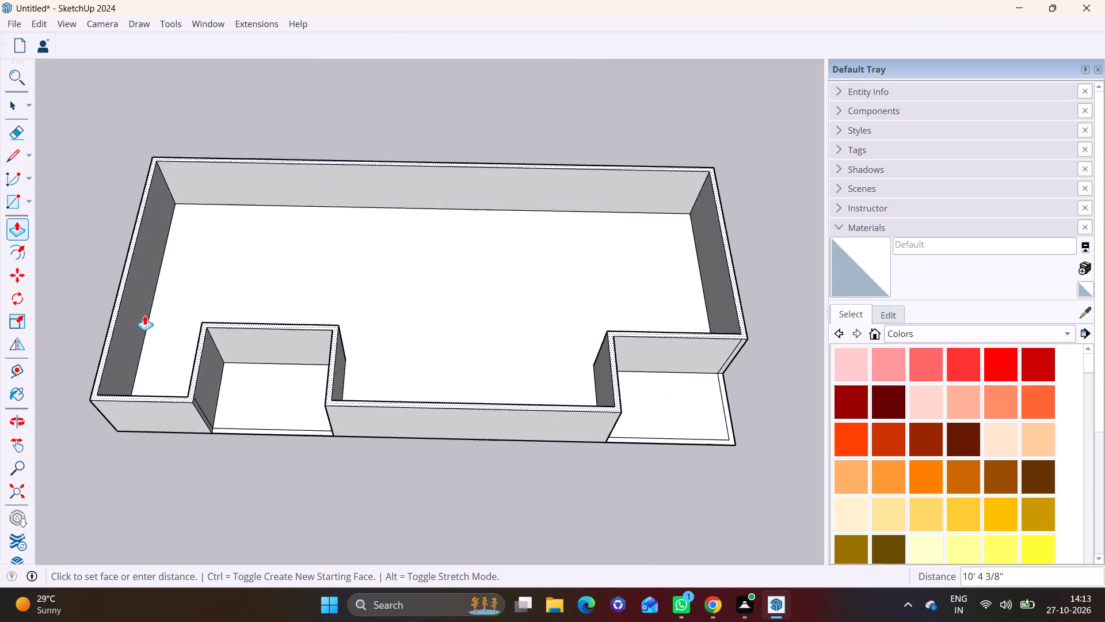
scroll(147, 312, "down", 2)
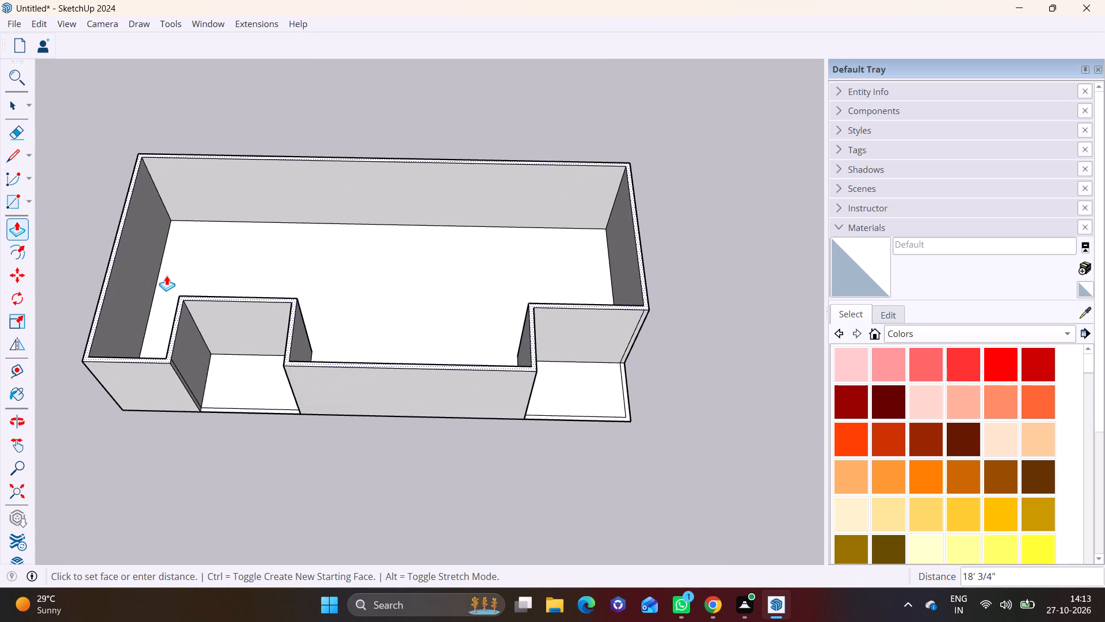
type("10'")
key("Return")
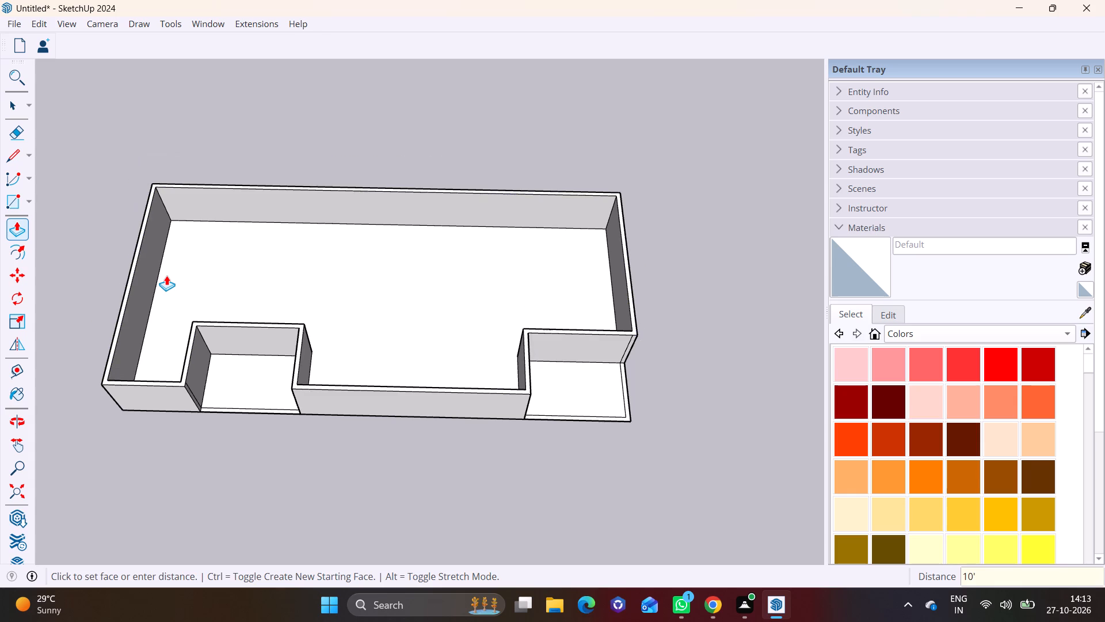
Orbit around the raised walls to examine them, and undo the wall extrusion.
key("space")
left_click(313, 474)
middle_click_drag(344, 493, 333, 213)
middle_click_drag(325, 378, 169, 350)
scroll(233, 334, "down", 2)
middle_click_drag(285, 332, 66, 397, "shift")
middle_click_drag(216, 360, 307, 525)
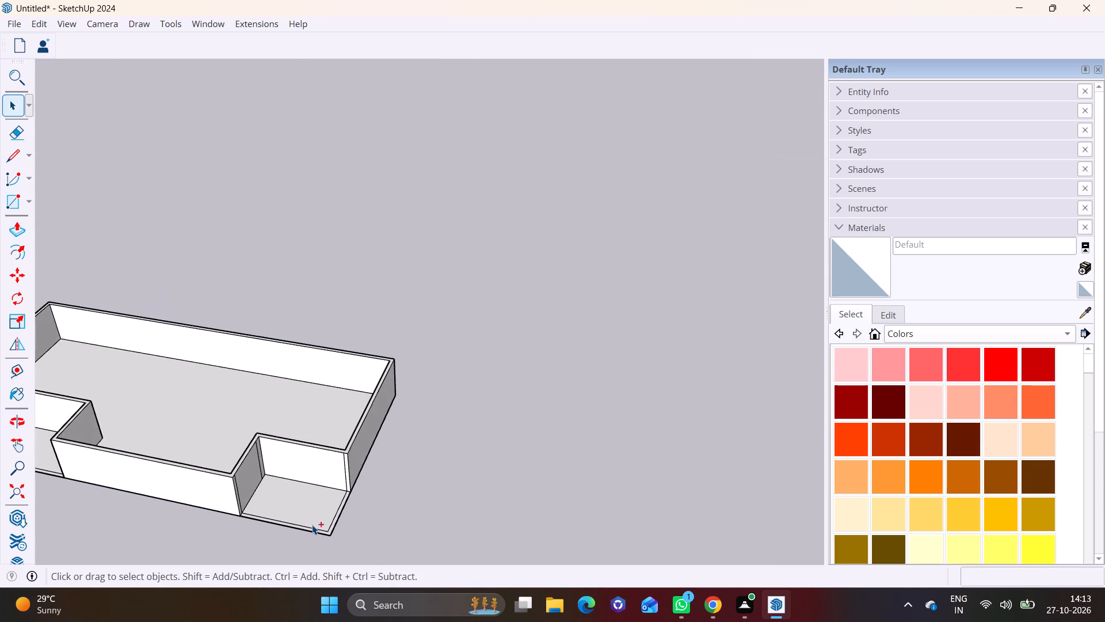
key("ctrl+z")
Move the plan's outer back edge outward about 19' 4" to deepen the building.
middle_click_drag(403, 377, 372, 516)
middle_click_drag(303, 340, 419, 401, "shift")
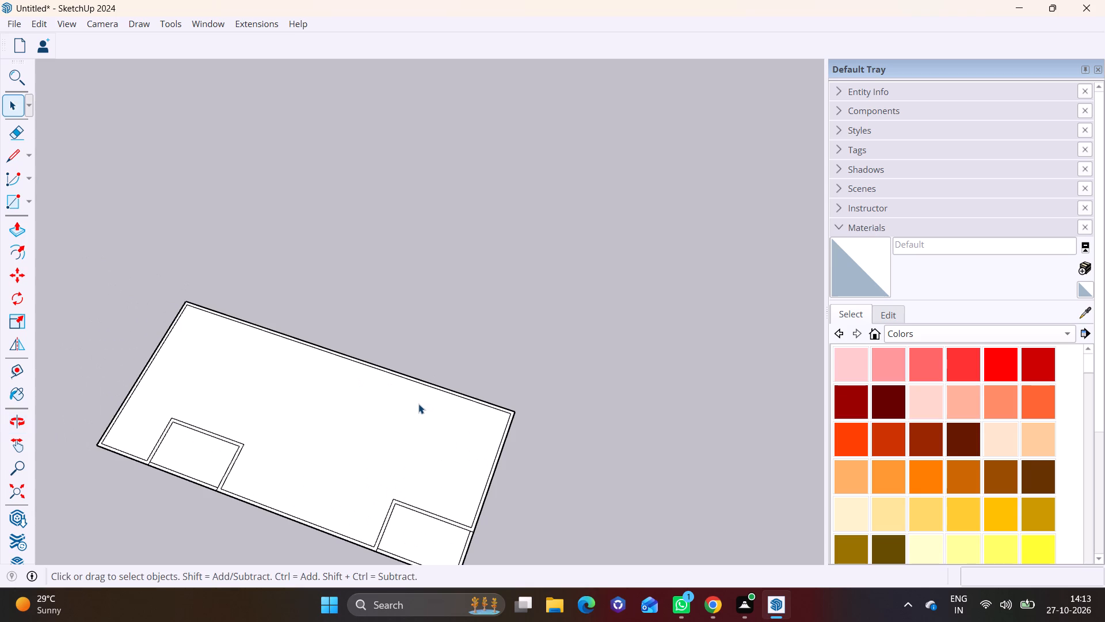
middle_click_drag(359, 374, 315, 395)
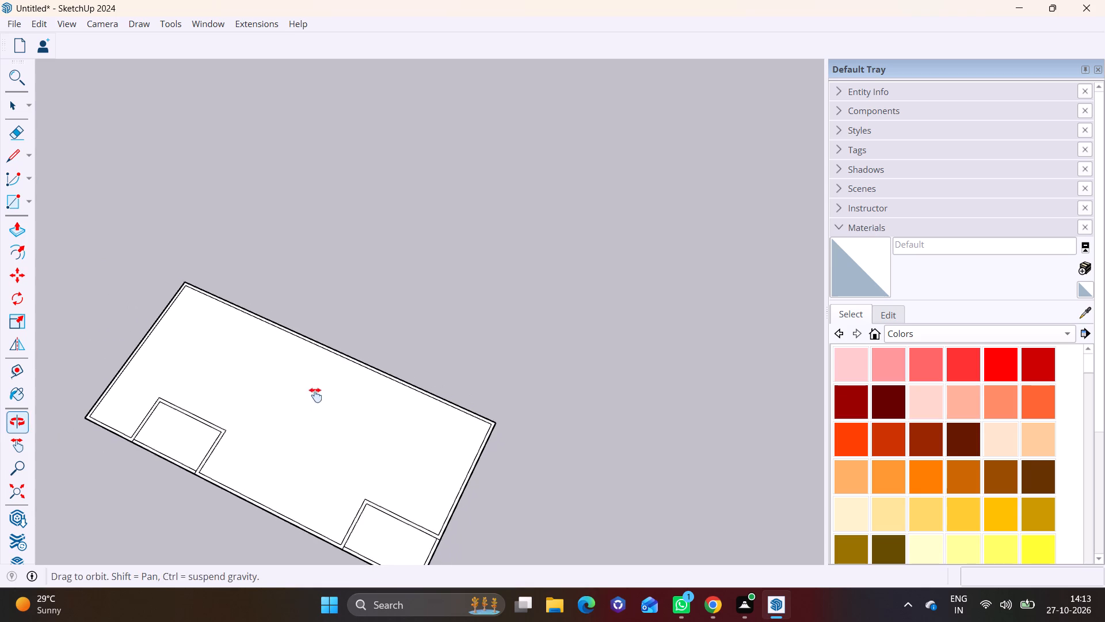
middle_click_drag(315, 395, 315, 404)
middle_click_drag(319, 438, 288, 363, "shift")
middle_click_drag(386, 446, 350, 399)
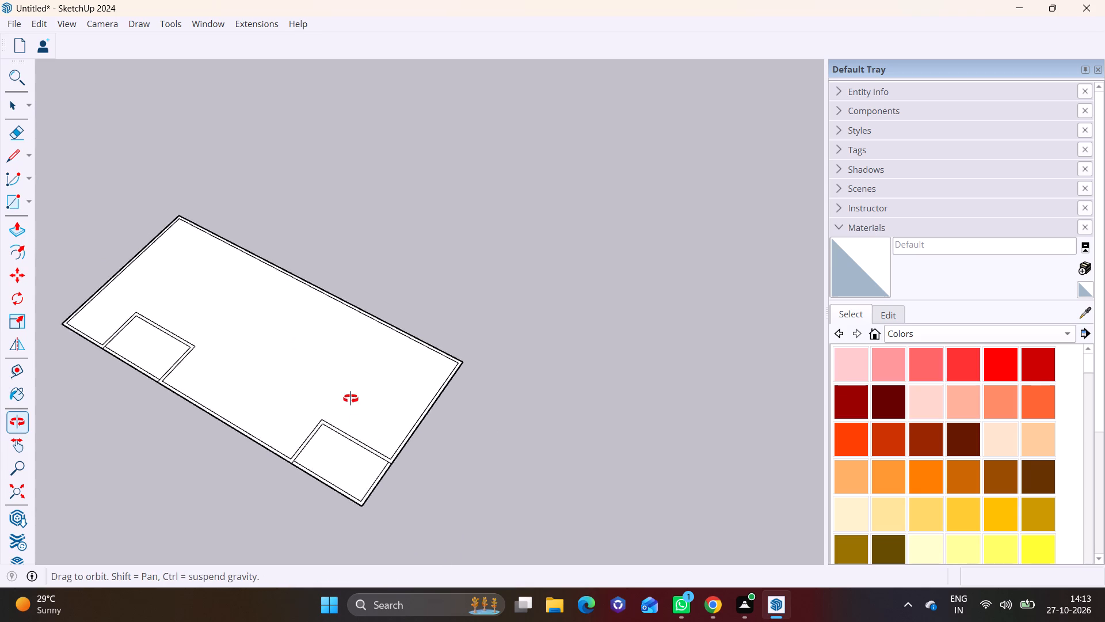
middle_click_drag(350, 399, 190, 203)
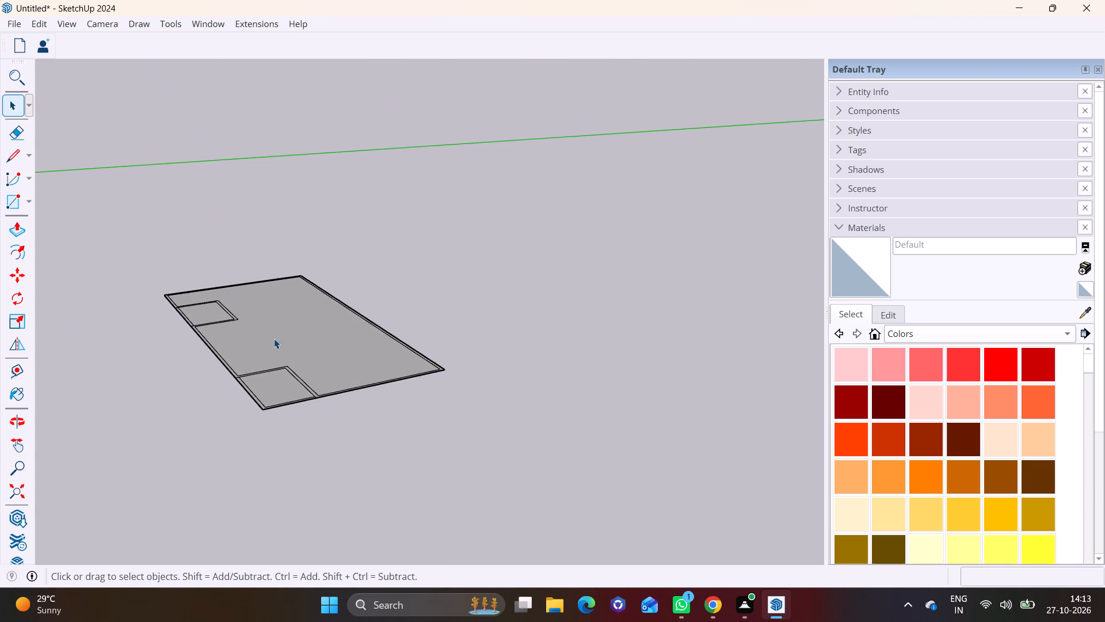
scroll(361, 388, "down", 2)
middle_click_drag(351, 384, 259, 524)
scroll(337, 340, "up", 4)
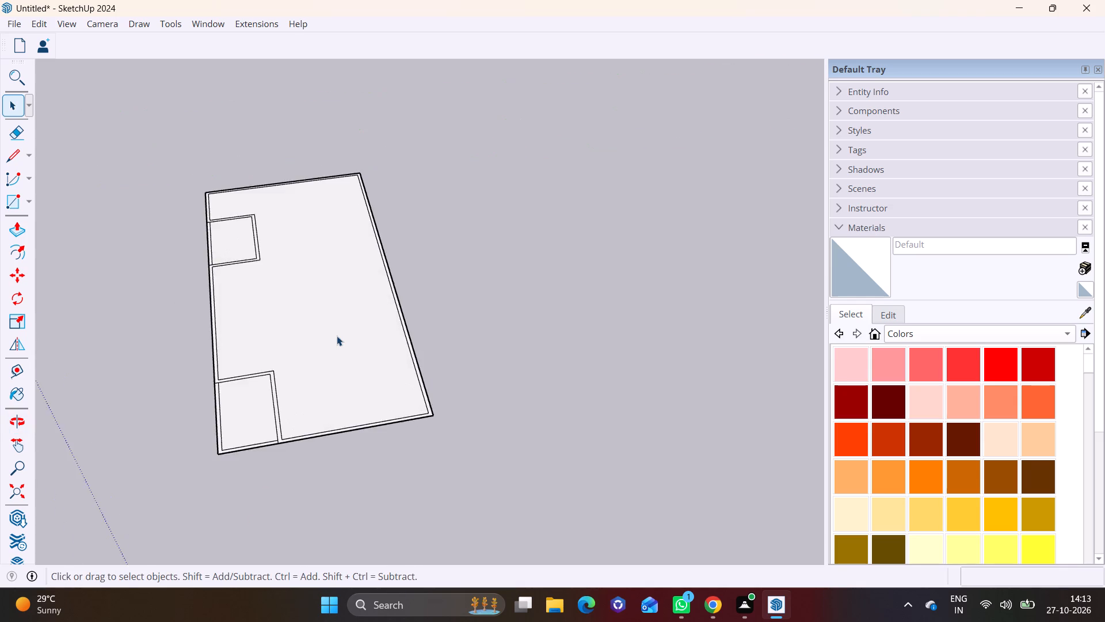
scroll(337, 336, "up", 2)
left_click(419, 286)
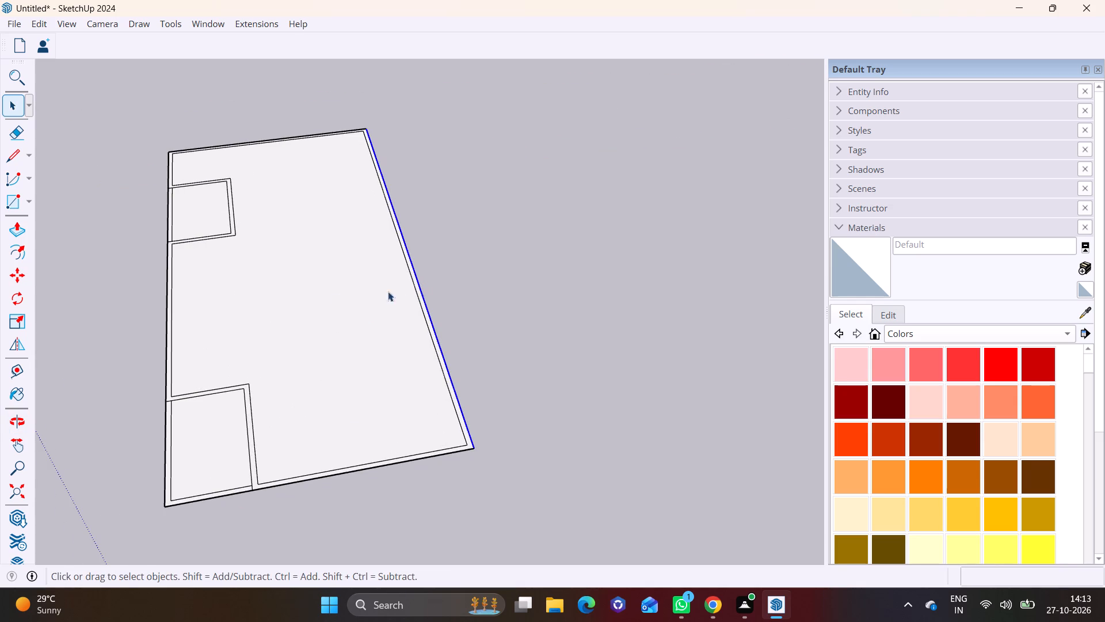
left_click(9, 277)
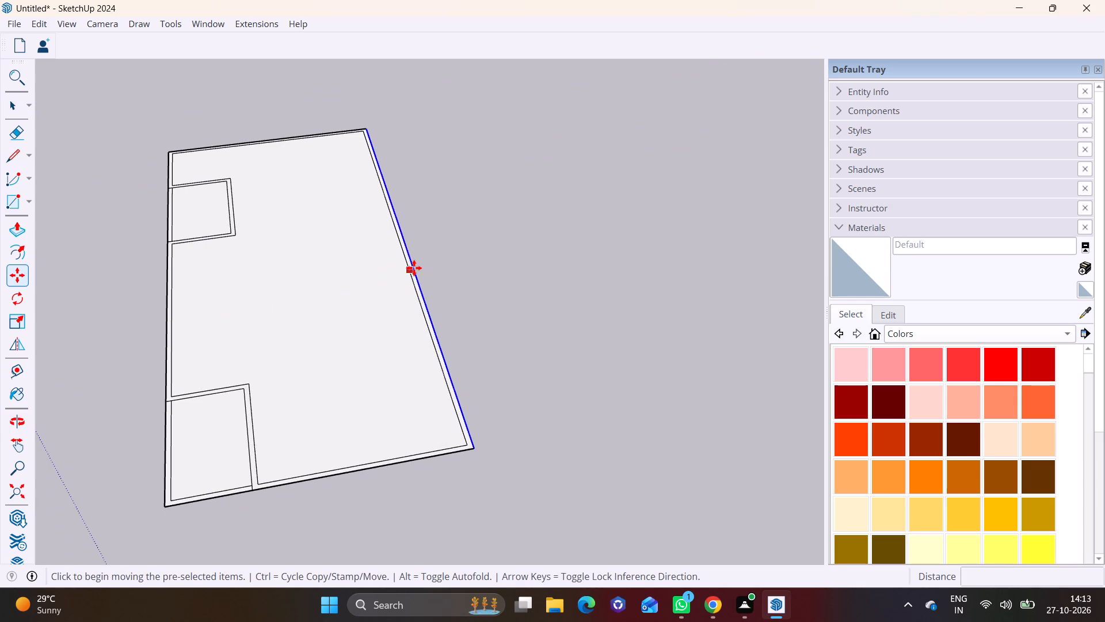
left_click(416, 269)
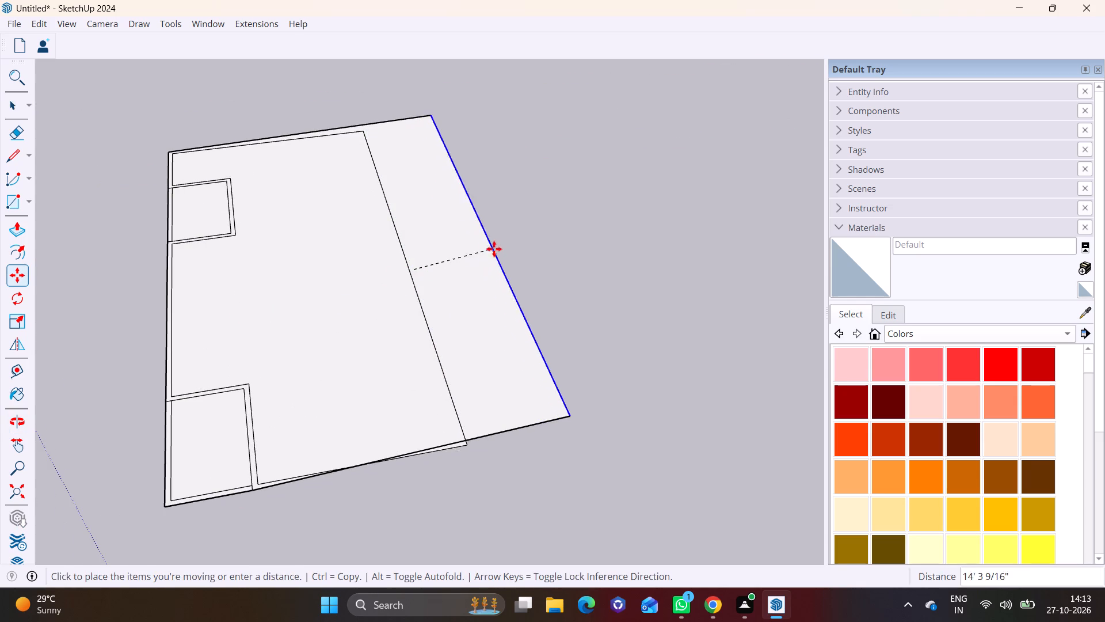
left_click(525, 259)
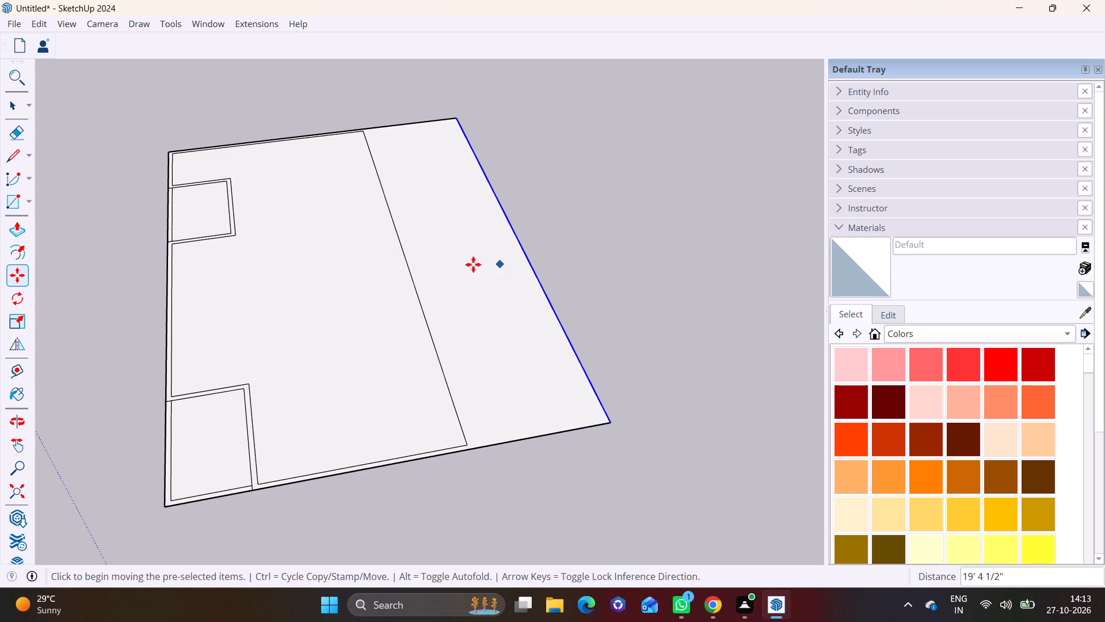
Move the back wall's inner line about 19' outward along the green axis, just inside the outer back edge.
key("space")
left_click(416, 291)
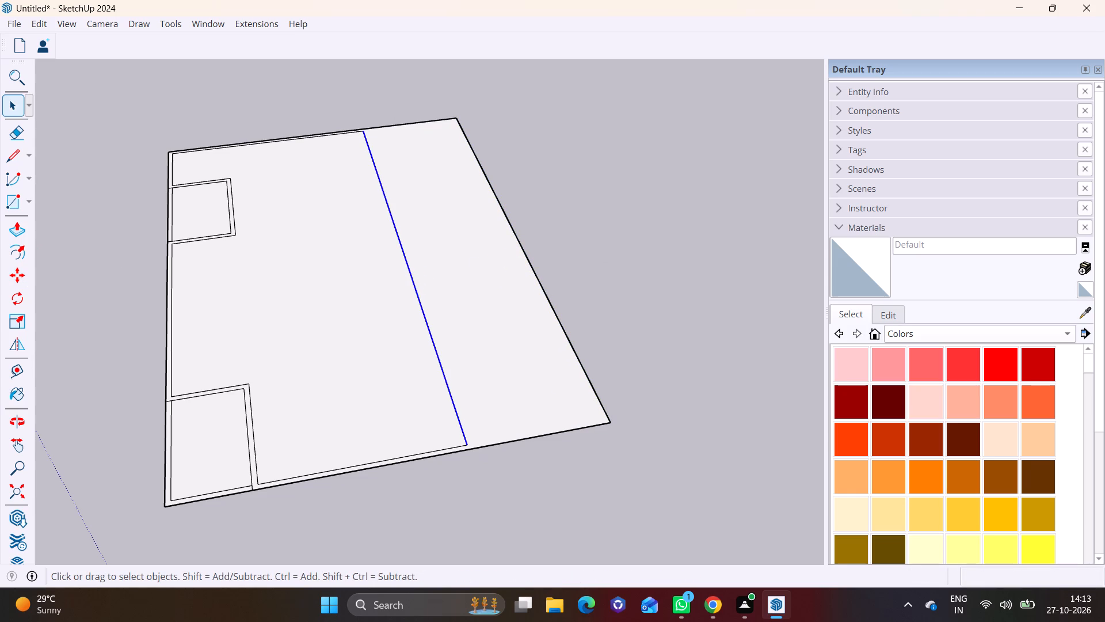
left_click(13, 273)
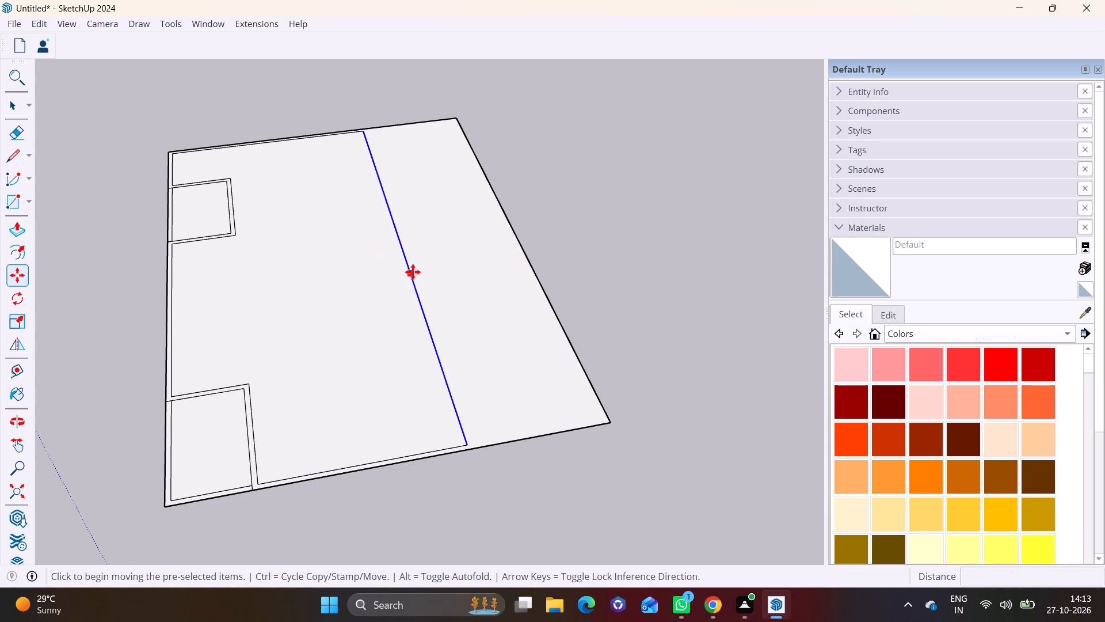
left_click(411, 271)
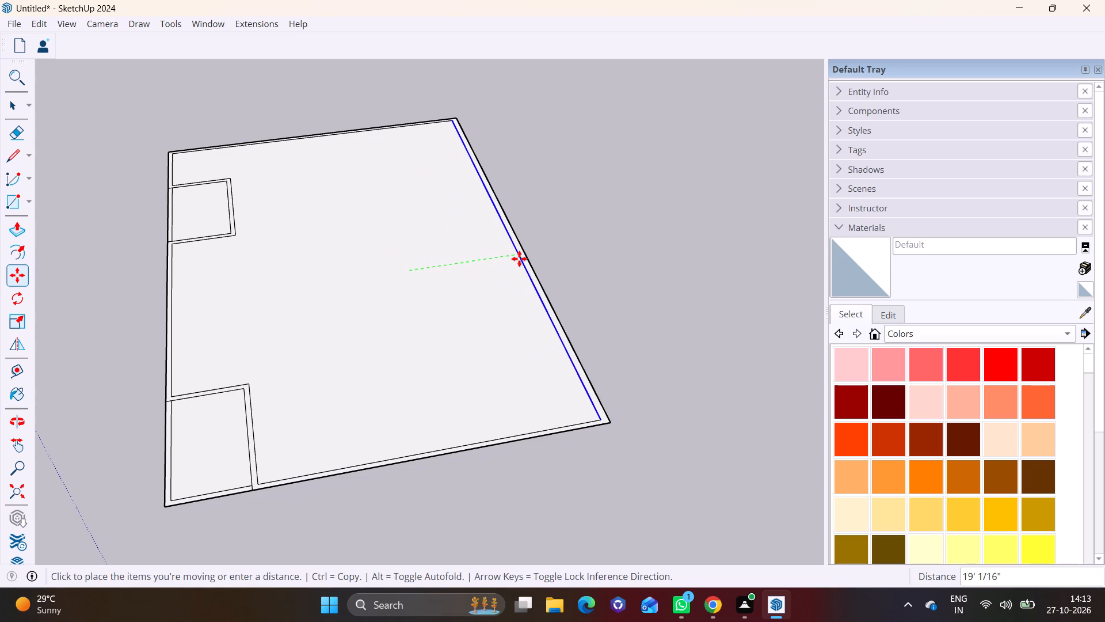
scroll(520, 260, "up", 5)
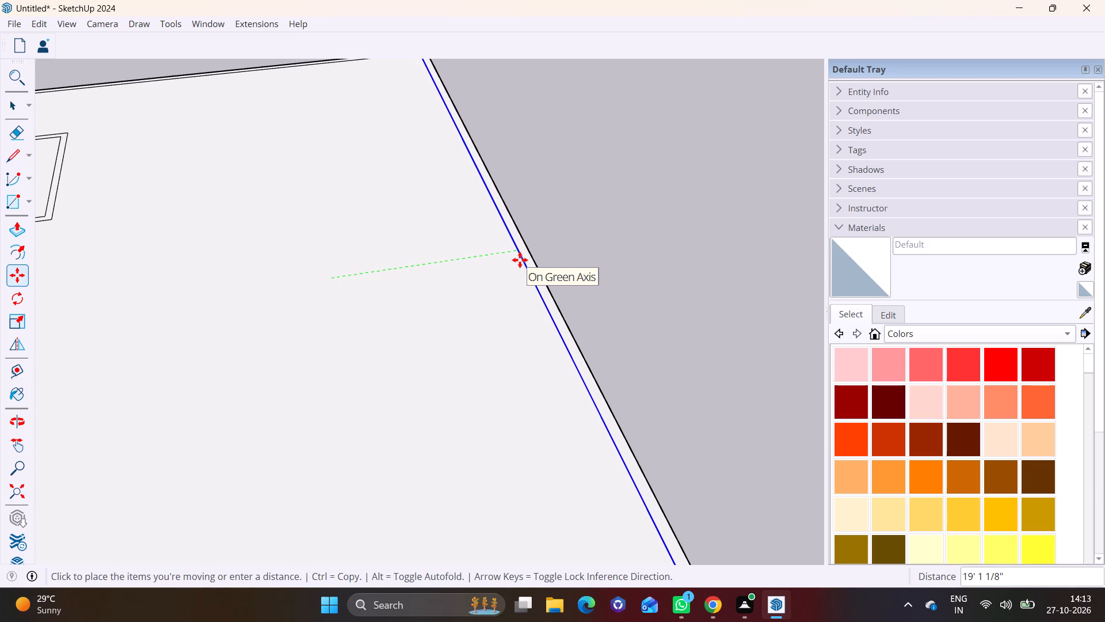
scroll(518, 266, "down", 3)
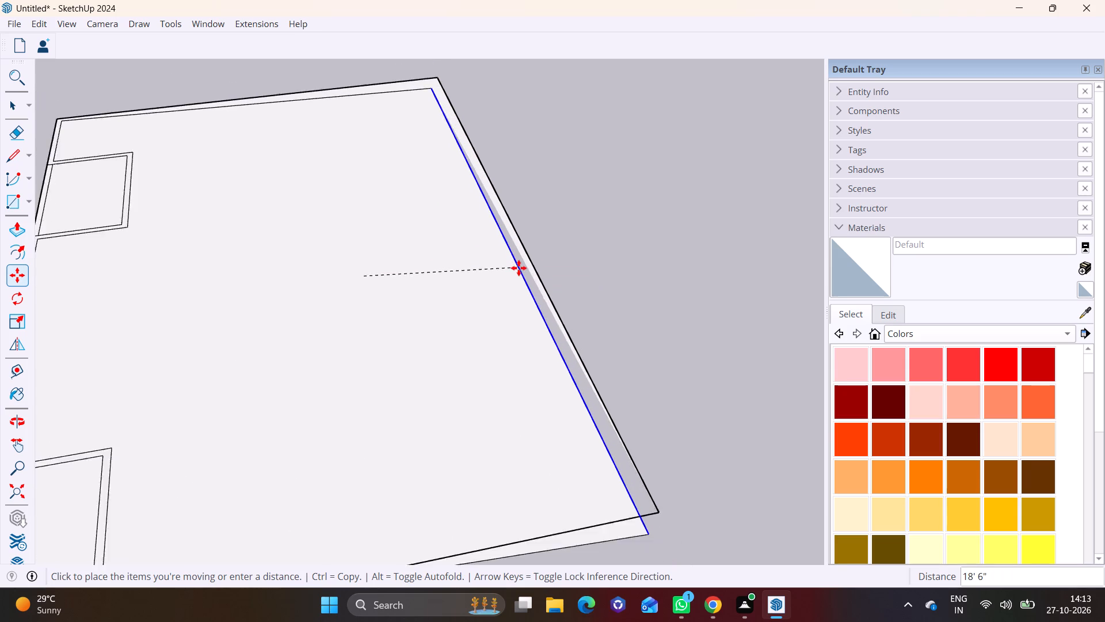
scroll(519, 268, "down", 2)
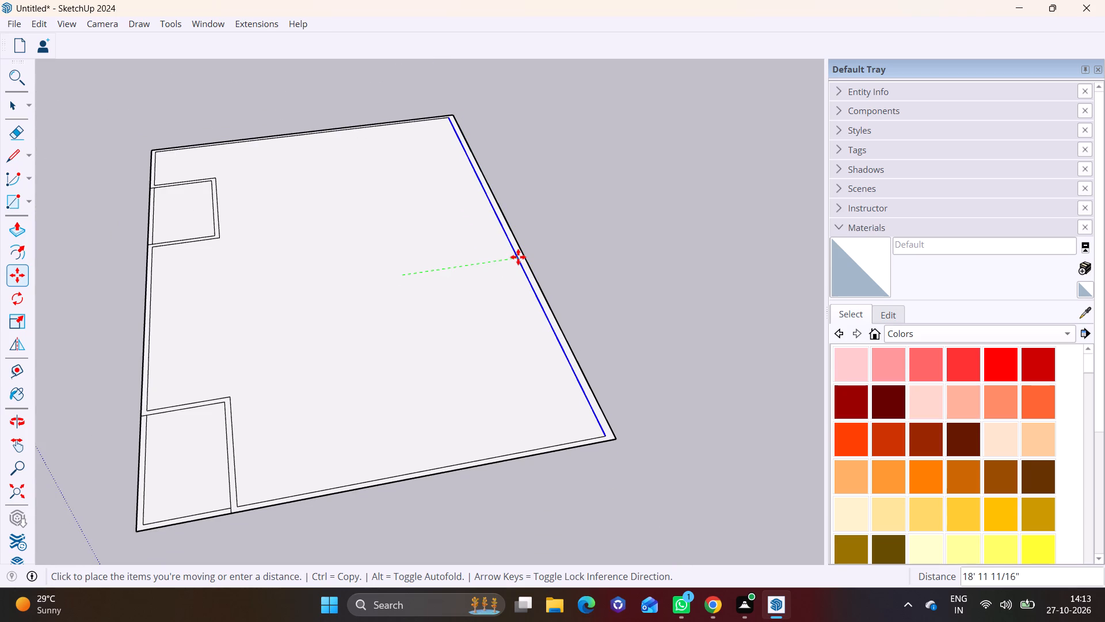
left_click(518, 257)
key("space")
left_click(614, 279)
Push/Pull the connected wall face of the deepened plan up to a height of 10'.
scroll(286, 418, "down", 7)
middle_click_drag(371, 388, 561, 375)
scroll(364, 492, "up", 6)
middle_click_drag(386, 492, 513, 446, "shift")
scroll(397, 448, "up", 5)
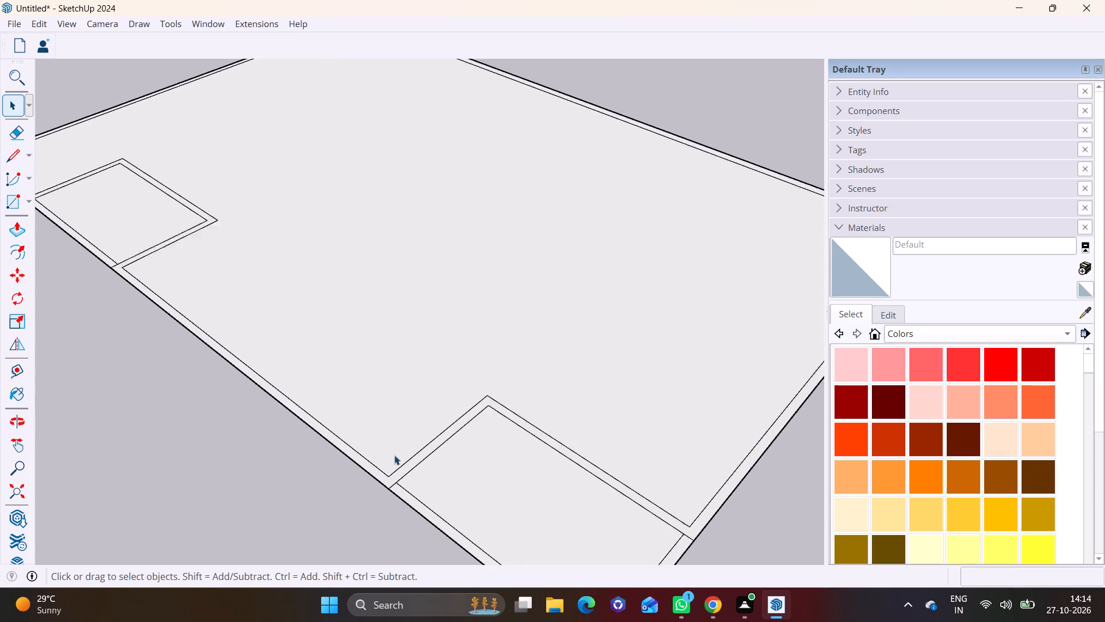
scroll(394, 455, "up", 5)
left_click(384, 496)
left_click(22, 229)
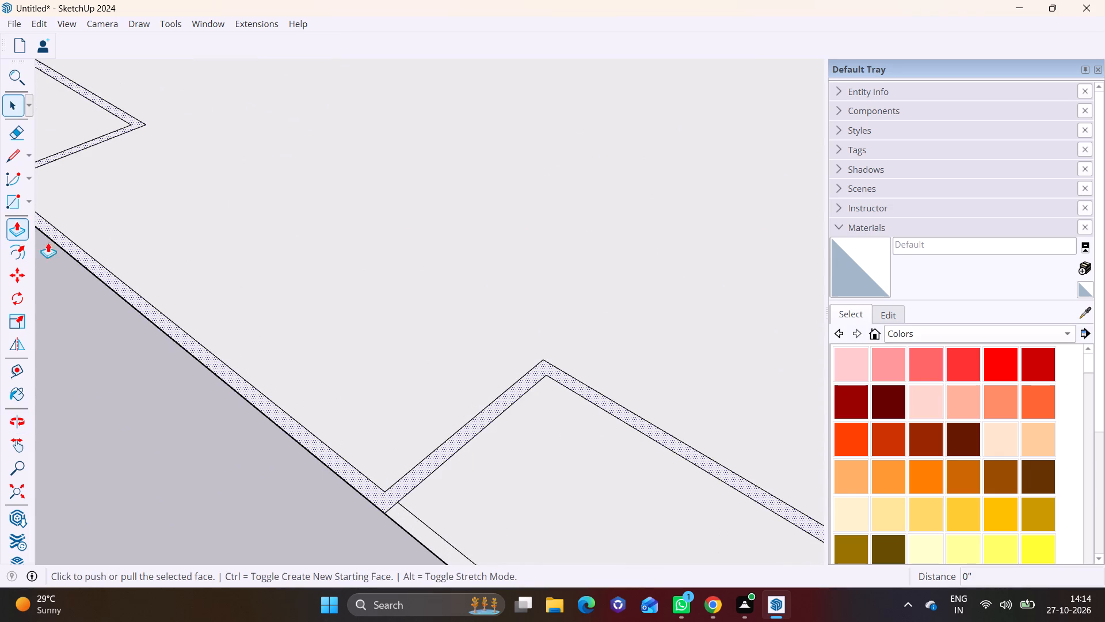
left_click(238, 379)
type("10'")
key("Return")
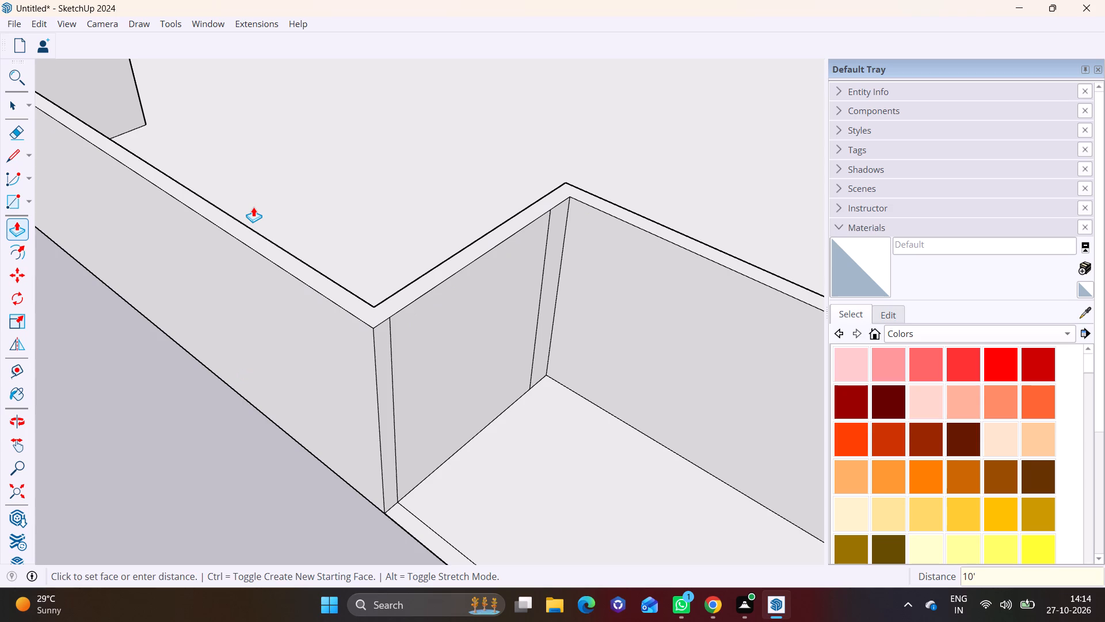
key("space")
Orbit around the raised walls to examine the enclosed plan and the two front rooms from above.
scroll(176, 236, "down", 10)
middle_click_drag(278, 354, 474, 358)
scroll(226, 333, "down", 1)
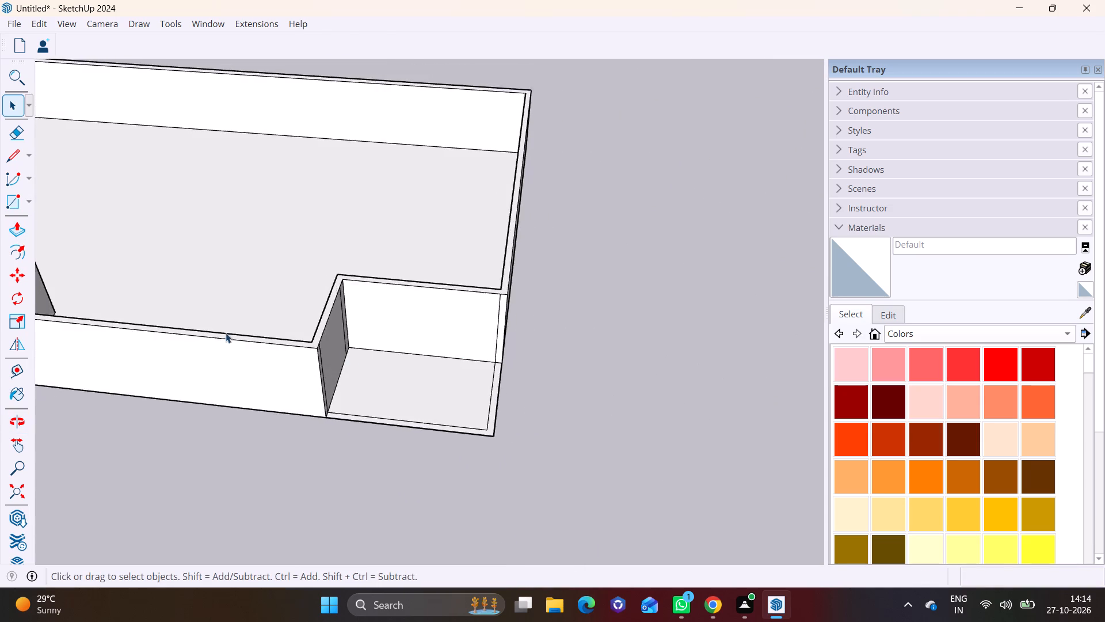
scroll(226, 333, "down", 4)
middle_click_drag(262, 342, 550, 355, "shift")
middle_click_drag(256, 314, 450, 333)
scroll(93, 256, "up", 2)
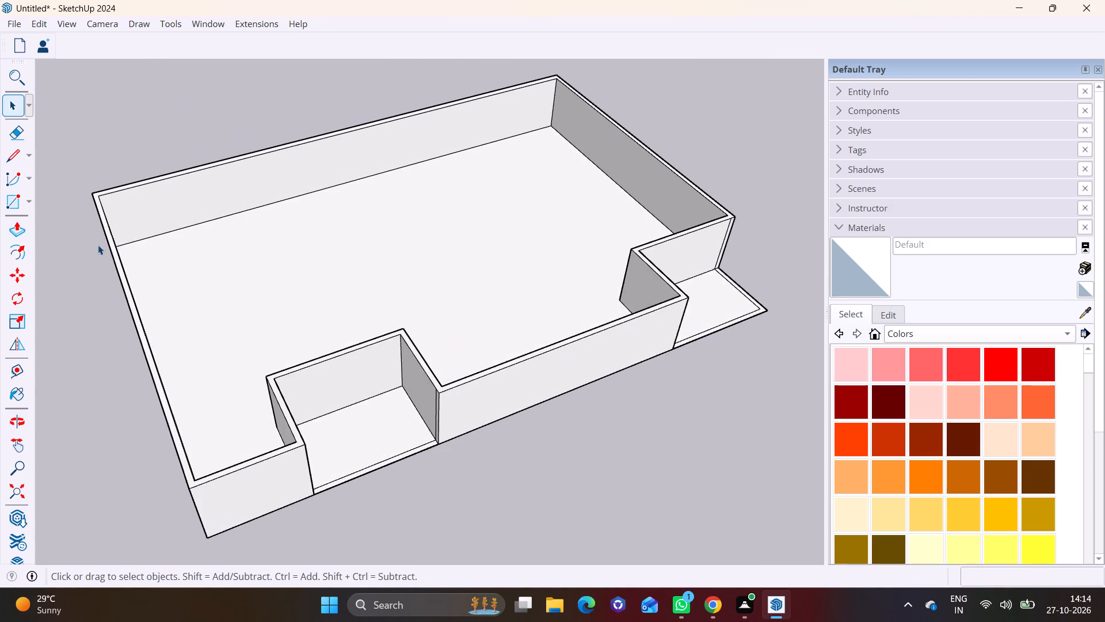
scroll(327, 276, "up", 1)
Draw a 1' high vertical rotated rectangle downward from the building's bottom back edge, spanning corner to corner.
middle_click_drag(269, 381, 238, 224)
middle_click_drag(478, 457, 425, 309)
middle_click_drag(430, 415, 411, 345)
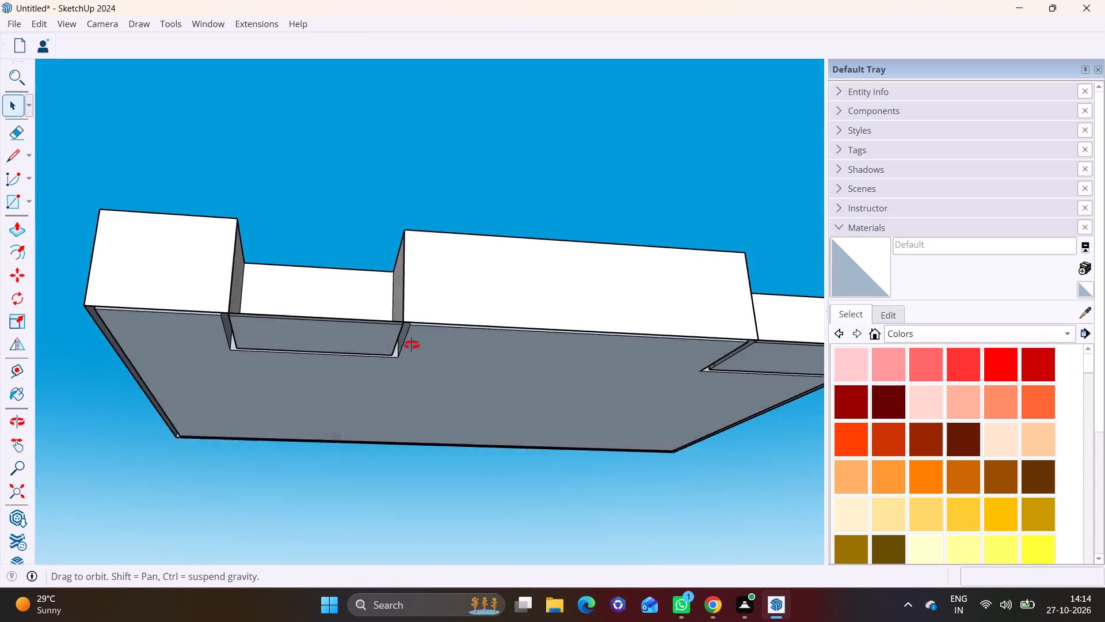
middle_click_drag(411, 345, 404, 320)
scroll(294, 456, "up", 2)
middle_click_drag(410, 468, 373, 408, "shift")
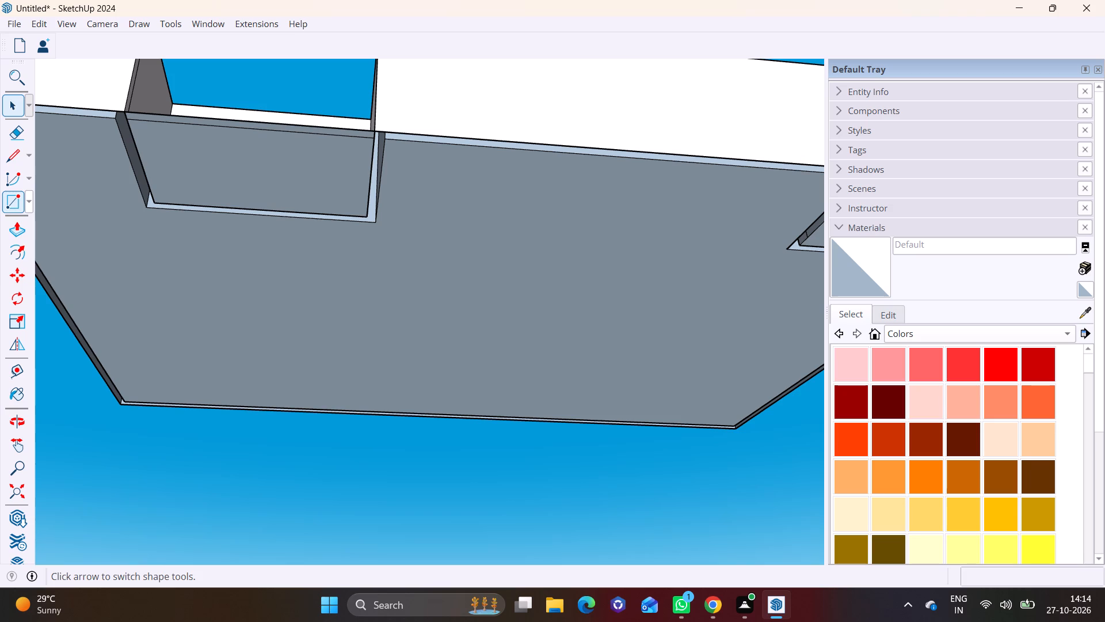
left_click(26, 198)
left_click(44, 241)
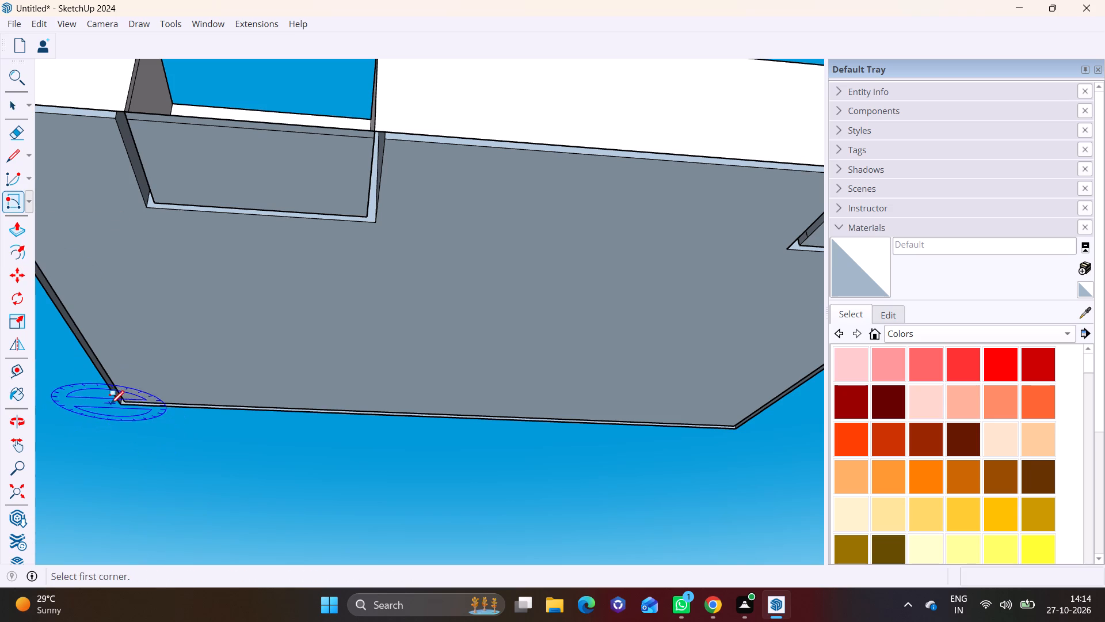
scroll(114, 405, "up", 4)
middle_click_drag(115, 407, 123, 369)
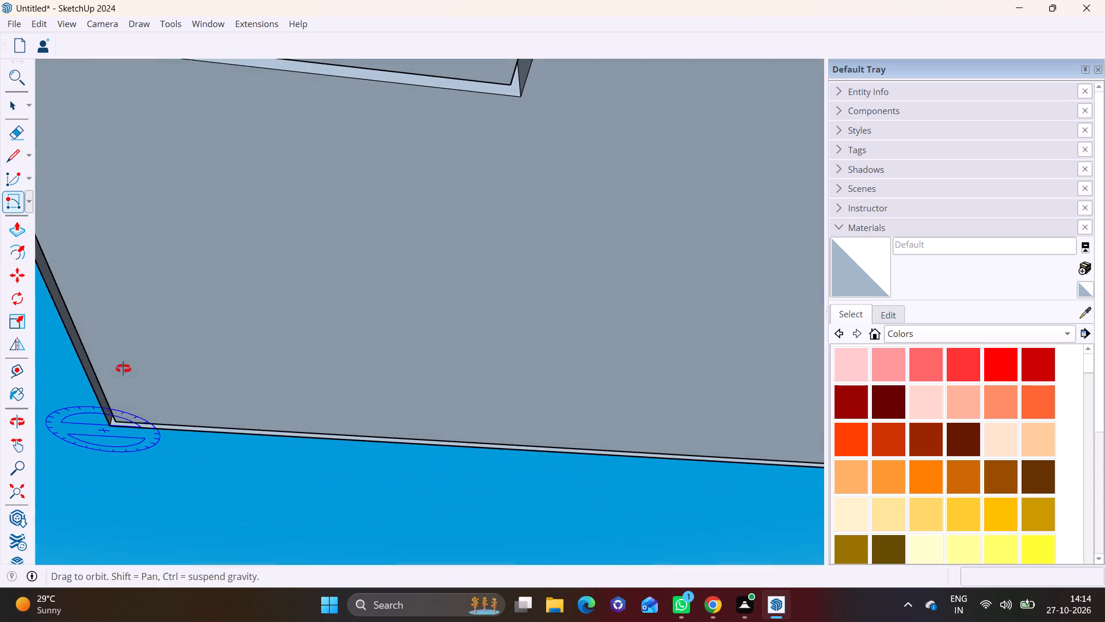
middle_click_drag(123, 369, 124, 367)
left_click(105, 426)
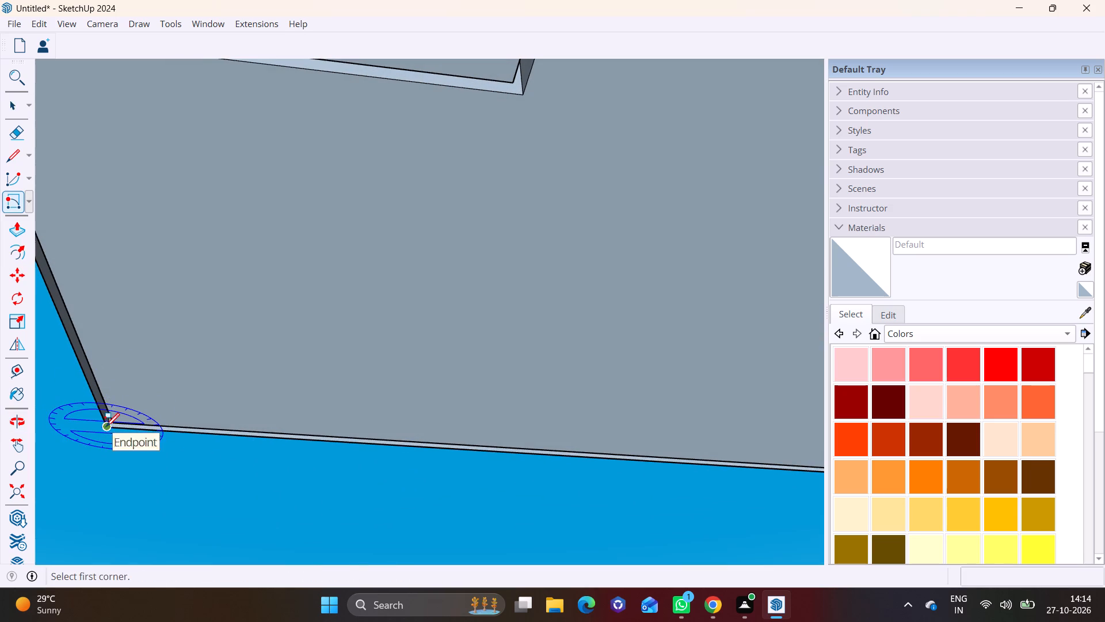
scroll(290, 438, "down", 7)
scroll(687, 476, "up", 8)
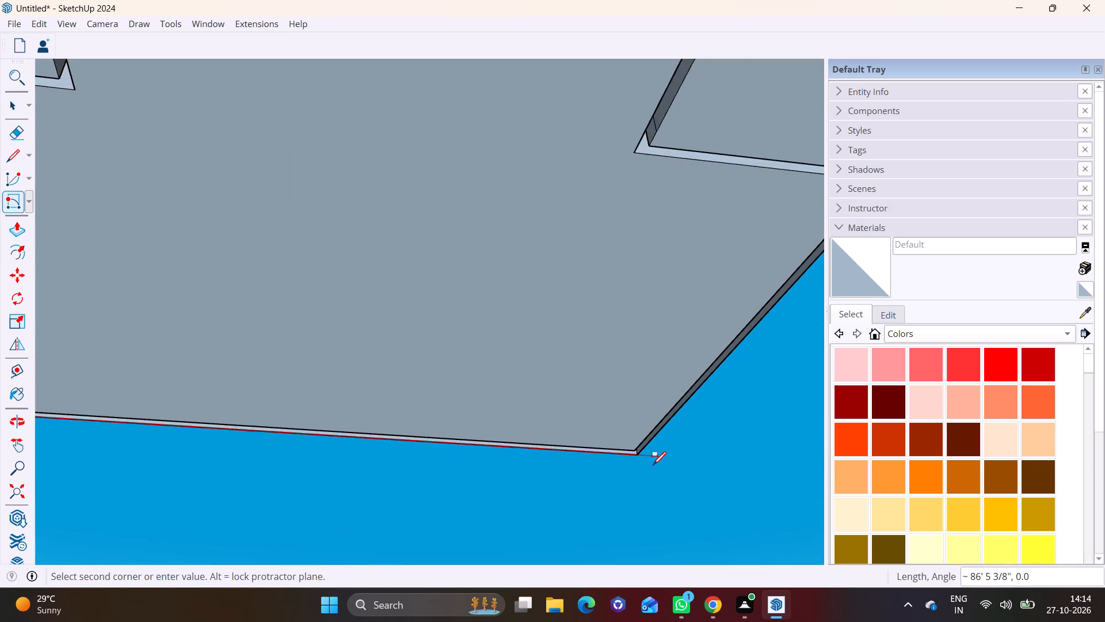
scroll(652, 465, "up", 6)
left_click(627, 452)
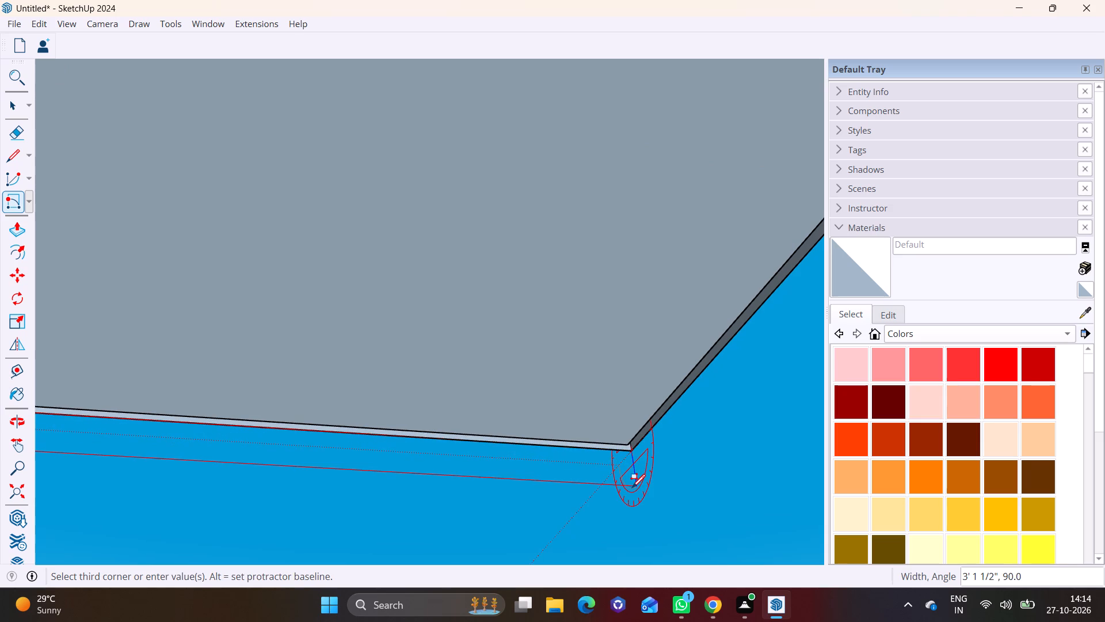
type("1'")
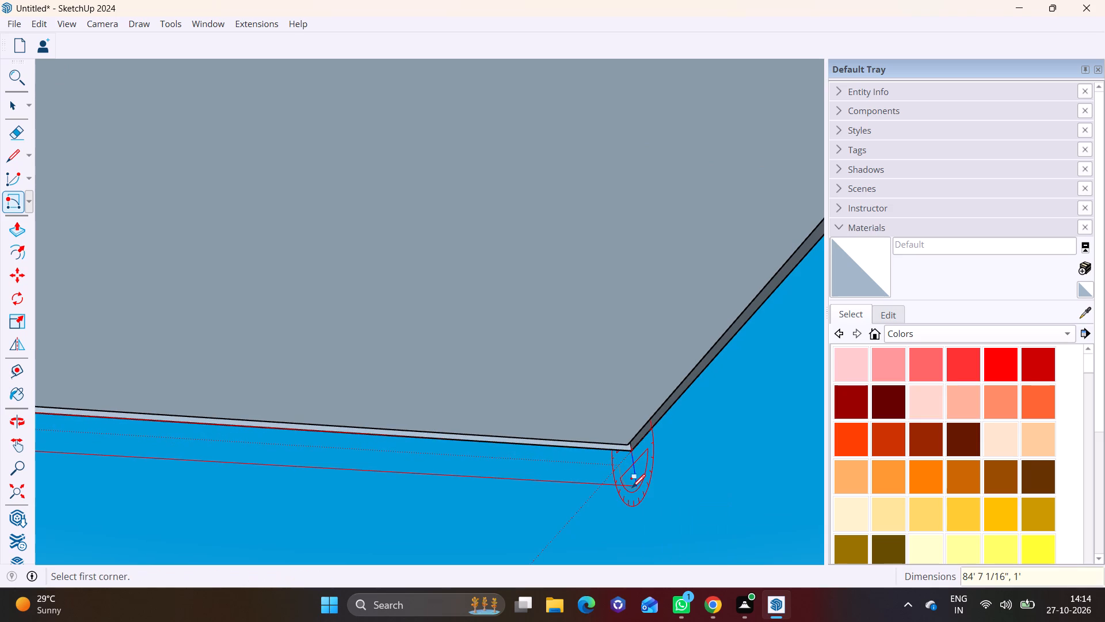
key("Return")
key("space")
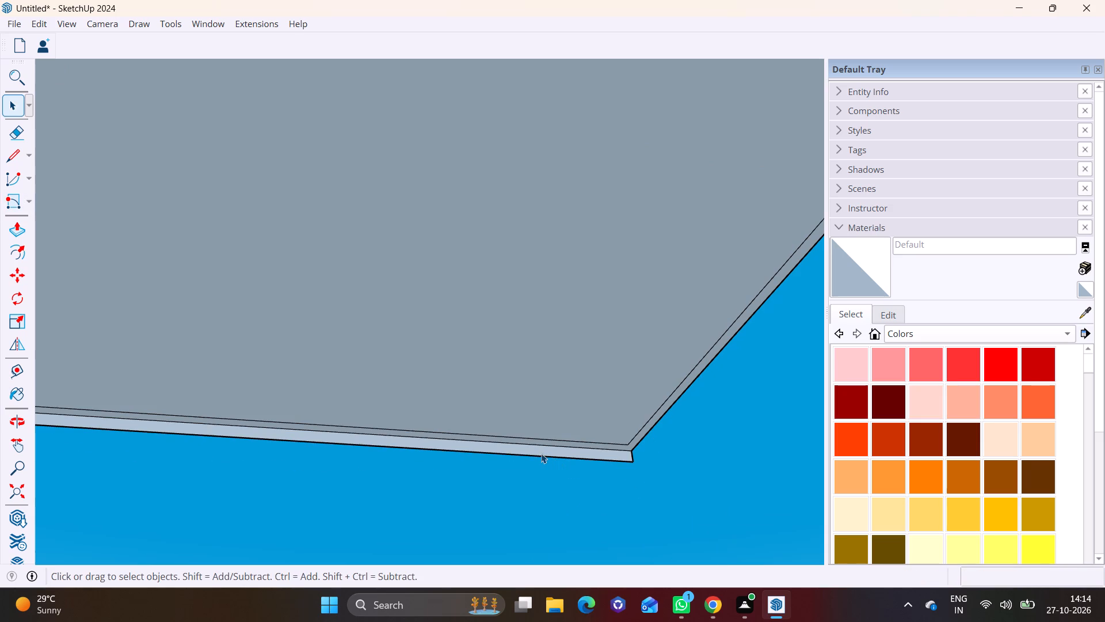
Make the 1' strip below the back edge, face and edges, into a group.
double_click(540, 453)
right_click(540, 453)
left_click(578, 357)
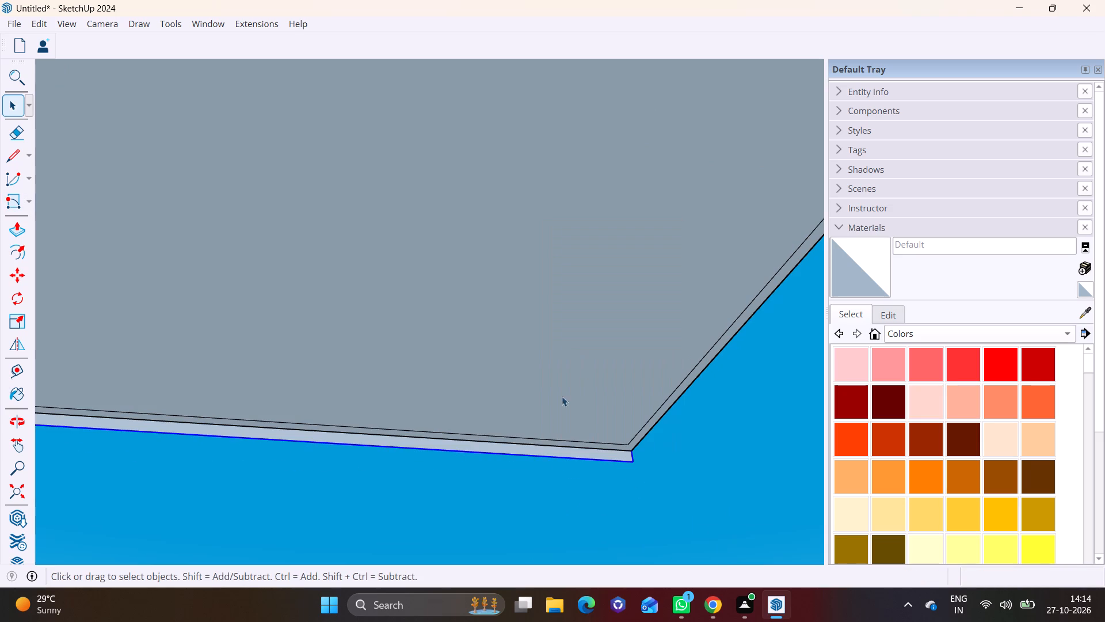
Inside the strip's group, Push/Pull its face about 59' 4" to the front corner, forming a slab under the building.
left_click(505, 444)
triple_click(504, 446)
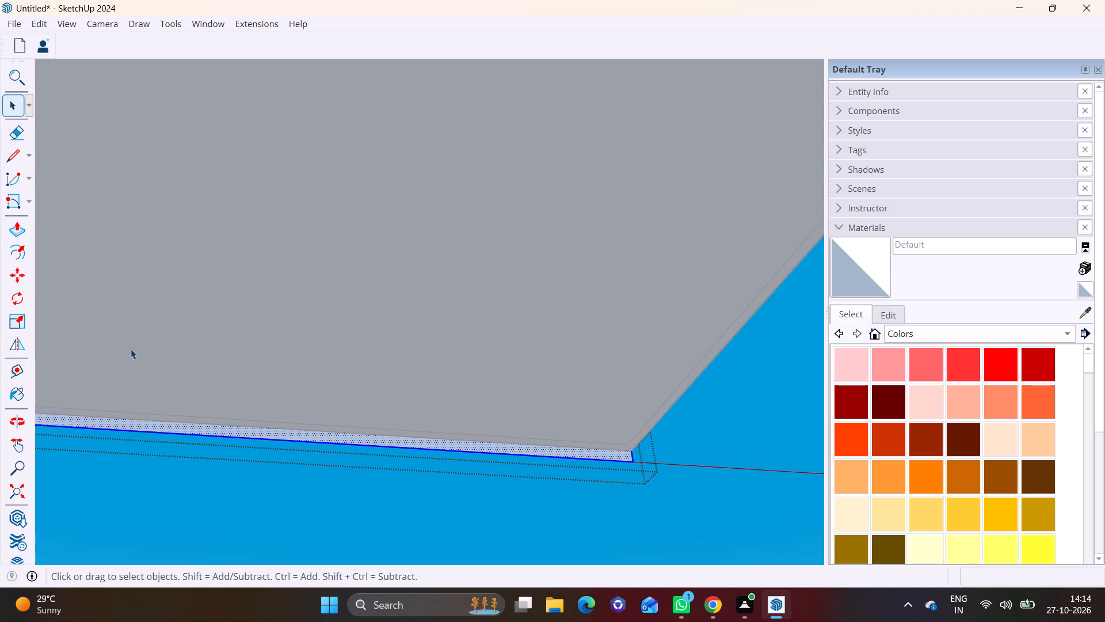
left_click(18, 224)
left_click(181, 428)
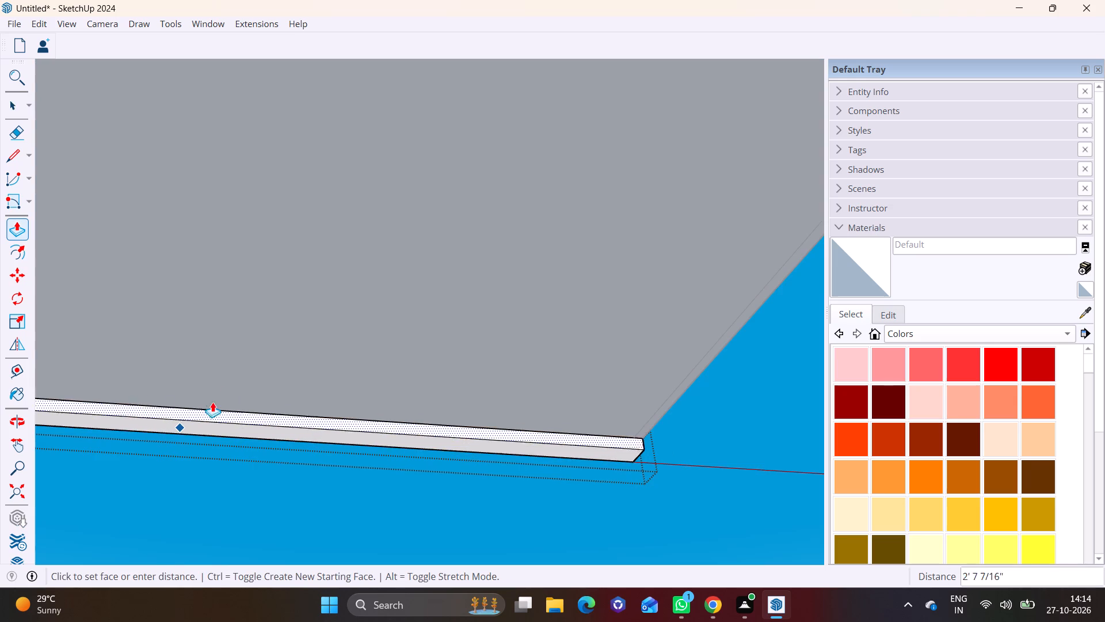
scroll(334, 306, "down", 8)
middle_click_drag(395, 165, 390, 395)
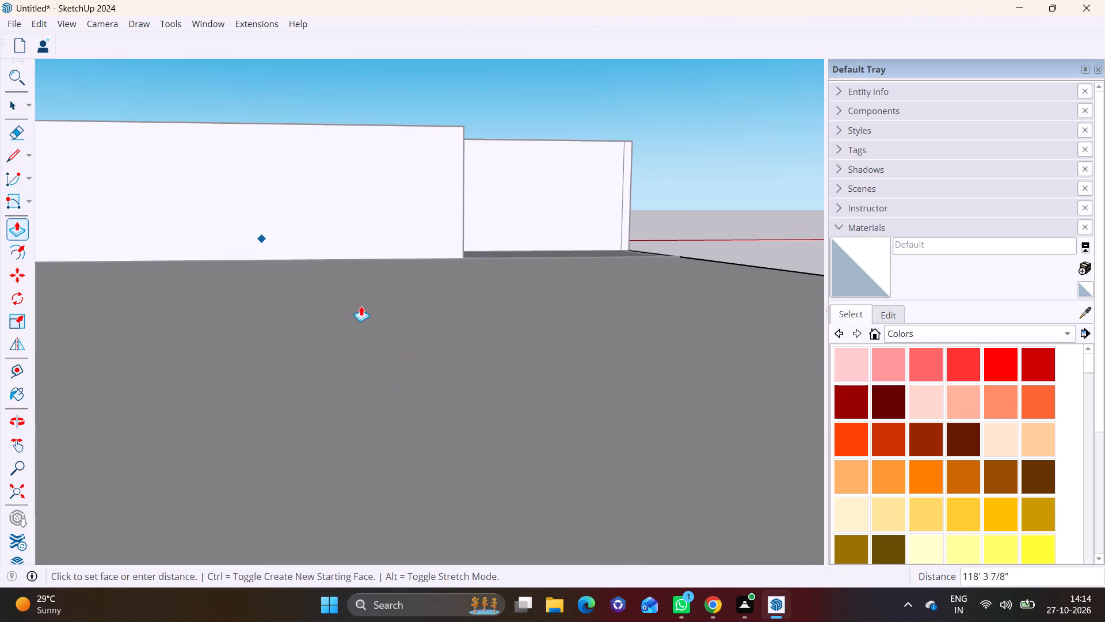
scroll(356, 301, "down", 8)
middle_click_drag(243, 303, 815, 369)
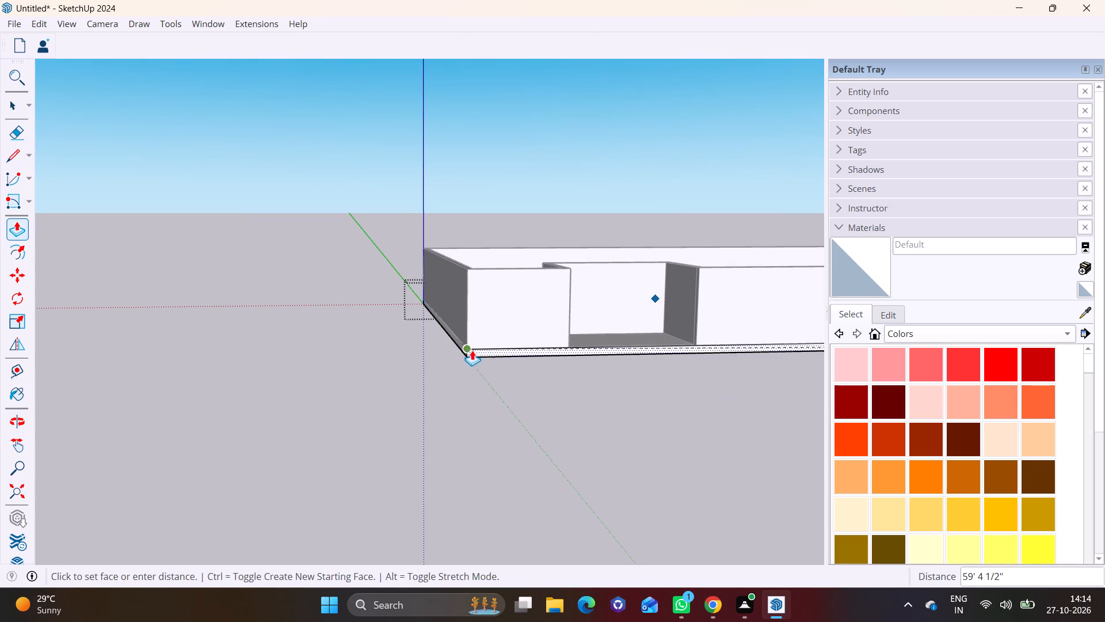
left_click(471, 346)
key("space")
left_click(482, 395)
Select the entire storey, including all walls, floor faces and the base slab.
middle_click_drag(565, 377, 452, 512)
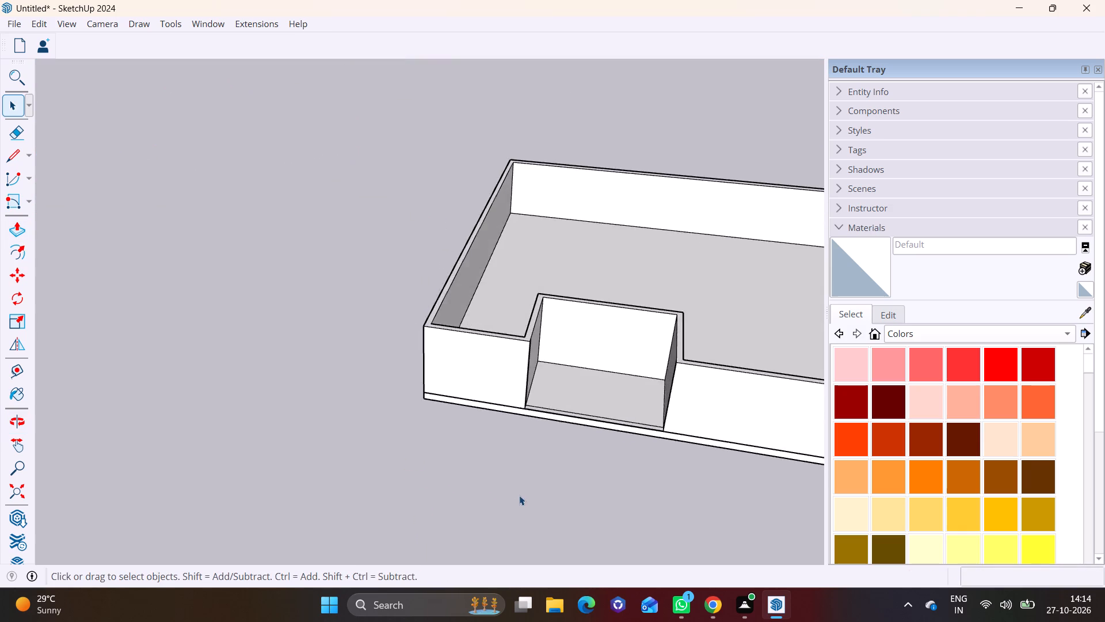
scroll(520, 495, "down", 7)
middle_click_drag(537, 489, 205, 446, "shift")
scroll(362, 498, "up", 1)
middle_click_drag(383, 500, 419, 495)
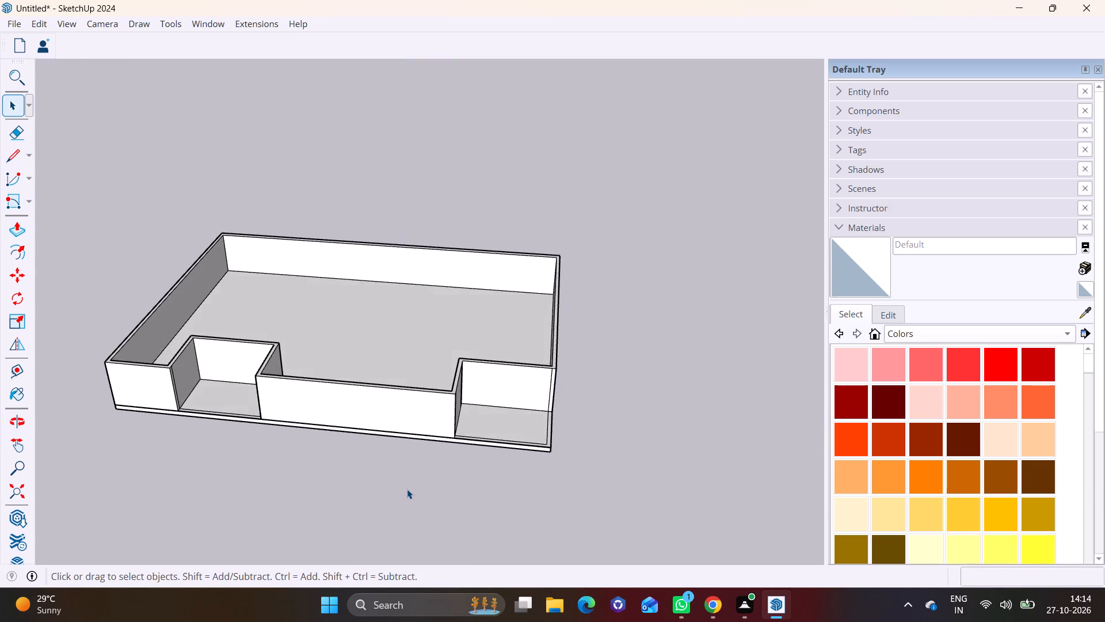
scroll(407, 489, "down", 9)
middle_click_drag(407, 489, 456, 458, "shift")
left_click_drag(182, 269, 341, 366)
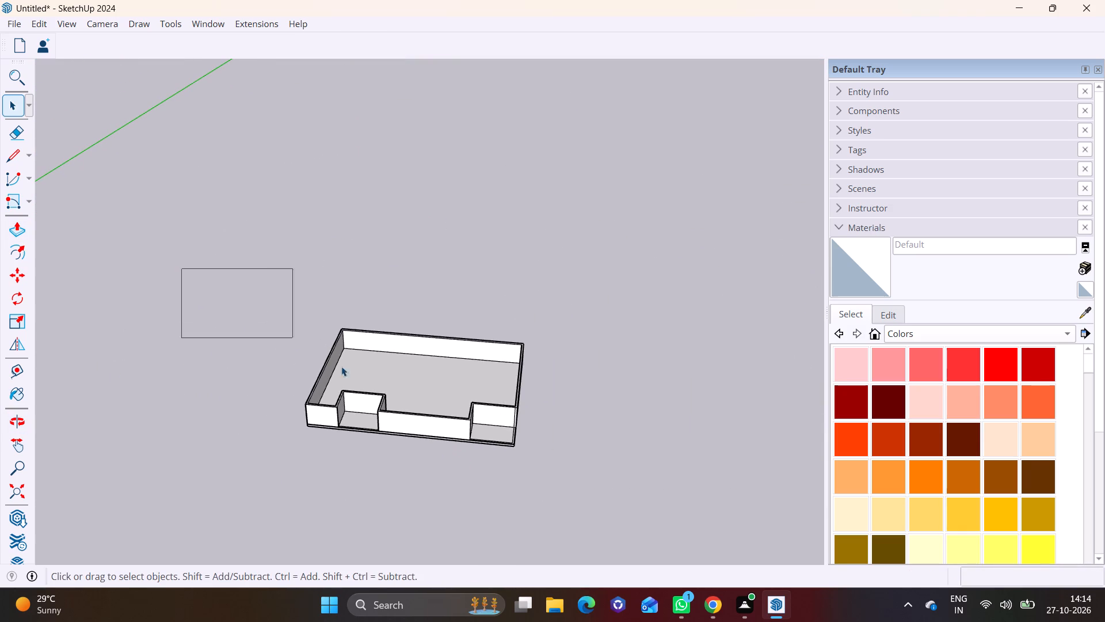
left_click_drag(341, 366, 612, 492)
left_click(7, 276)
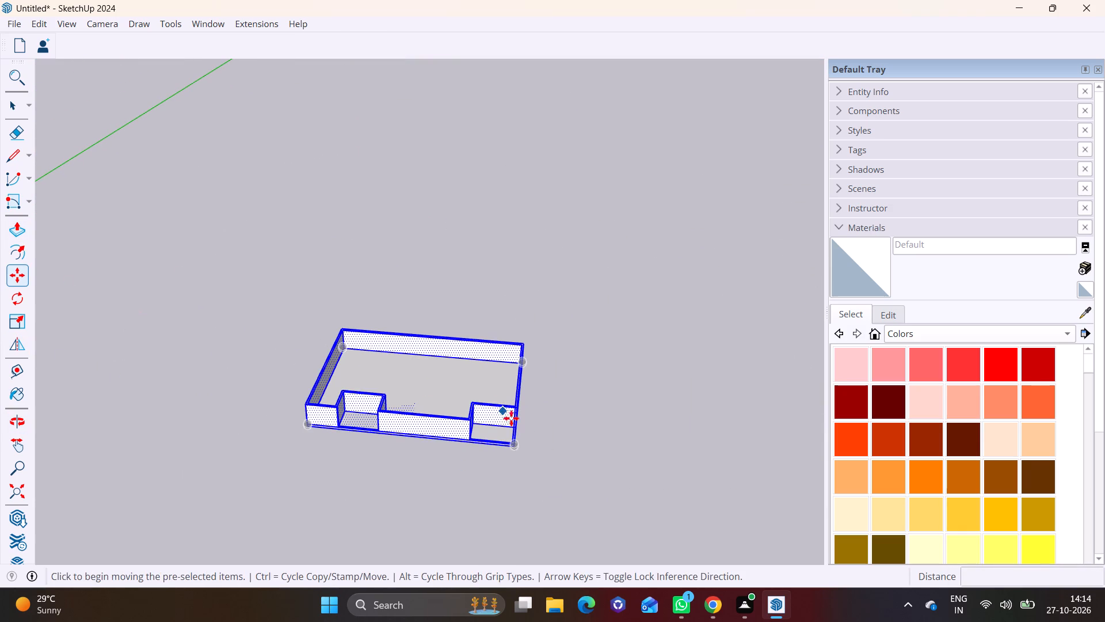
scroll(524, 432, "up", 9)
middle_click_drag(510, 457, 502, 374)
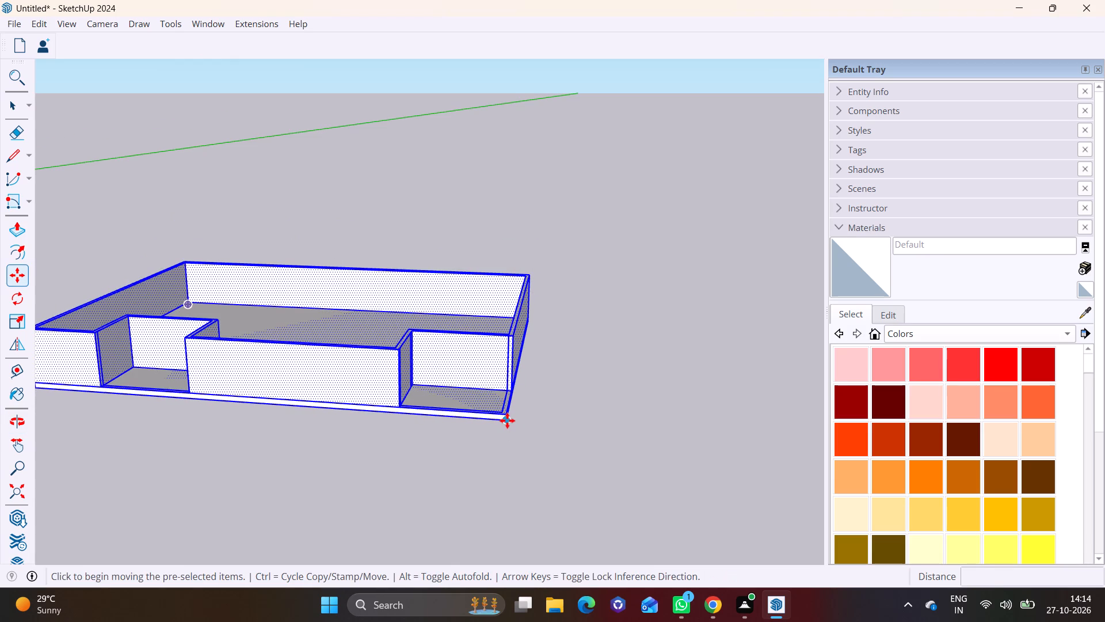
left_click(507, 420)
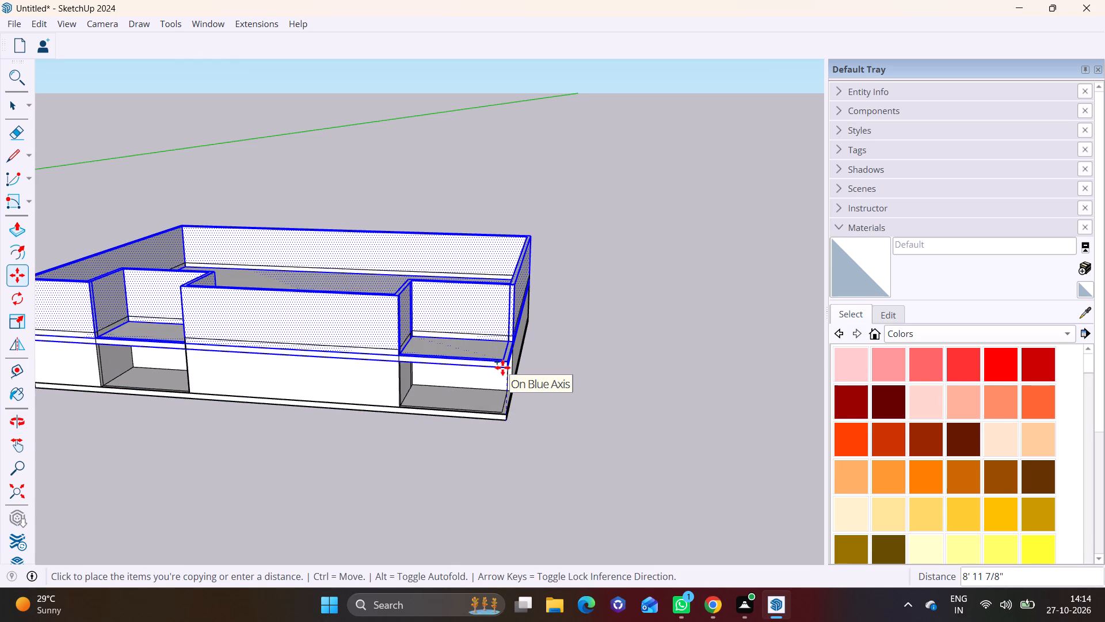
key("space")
Copy the selected storey 11' straight up, from the slab's bottom front corner to the wall's top corner.
middle_click_drag(393, 434, 607, 400)
middle_click_drag(270, 438, 510, 442, "shift")
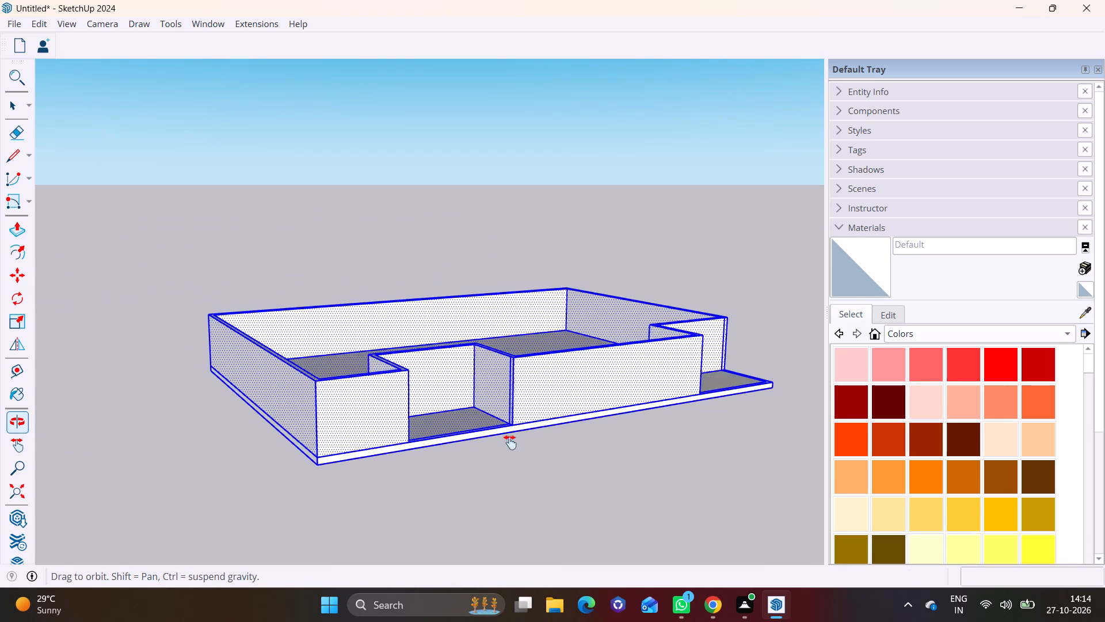
middle_click_drag(510, 442, 510, 444, "shift")
scroll(364, 476, "up", 6)
left_click(12, 275)
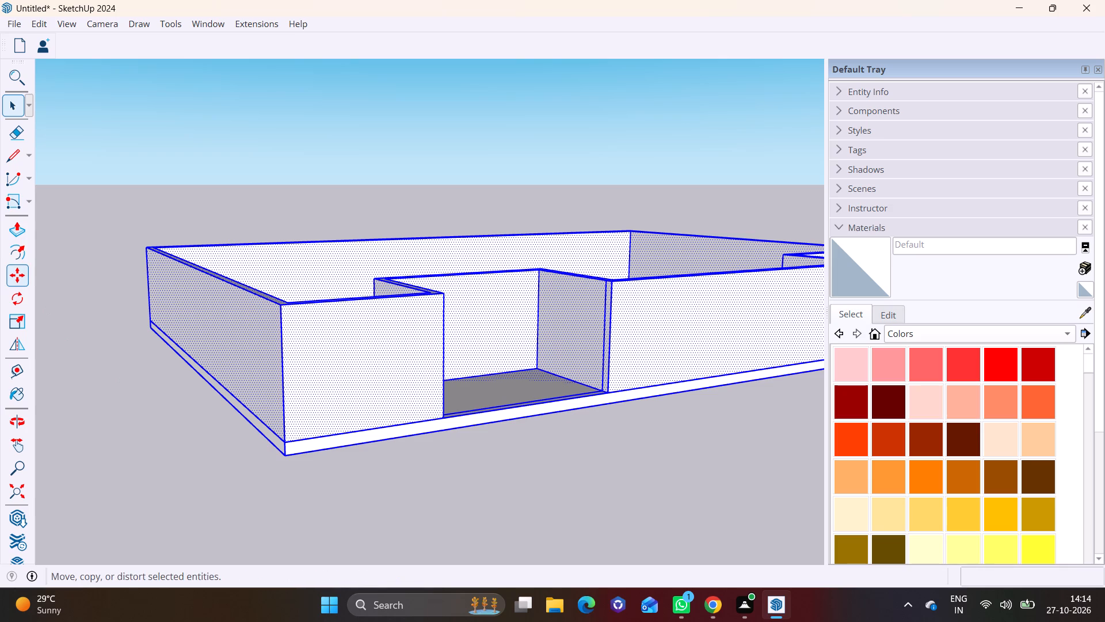
left_click(284, 457)
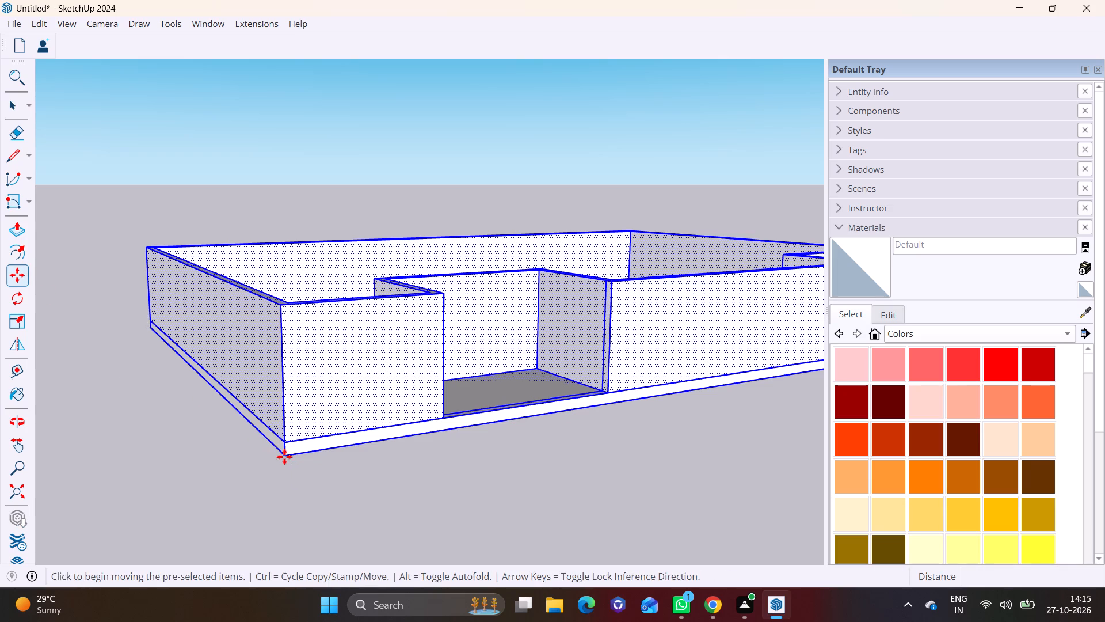
left_click(281, 306)
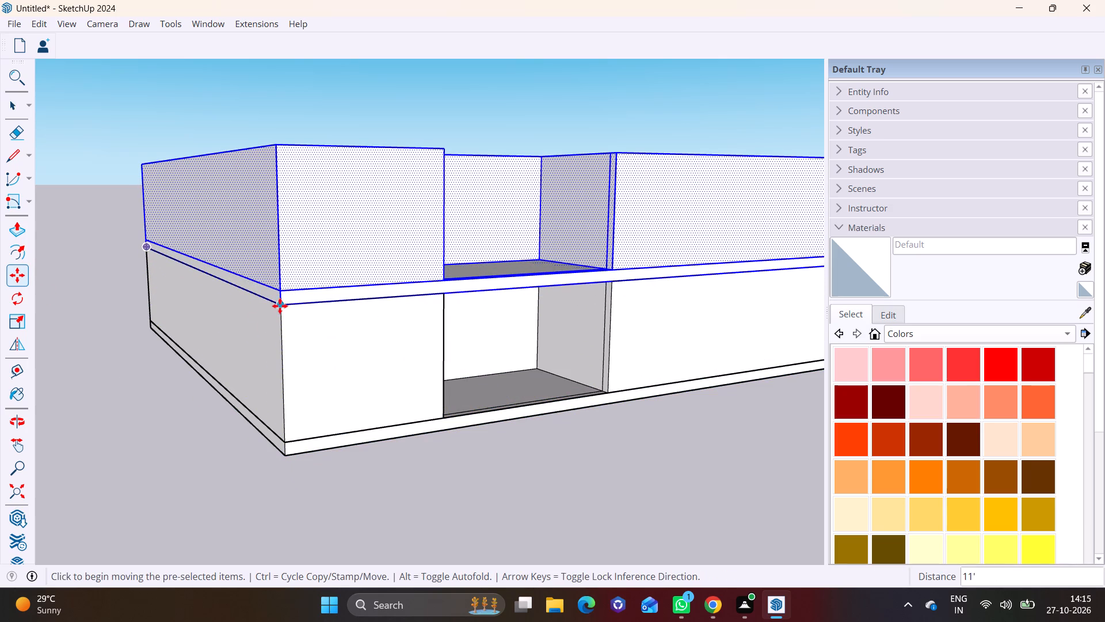
Stack three more copies of the selected storey upward, each 11' above the previous one, aligned at the same front corner.
left_click(280, 305)
left_click(275, 146)
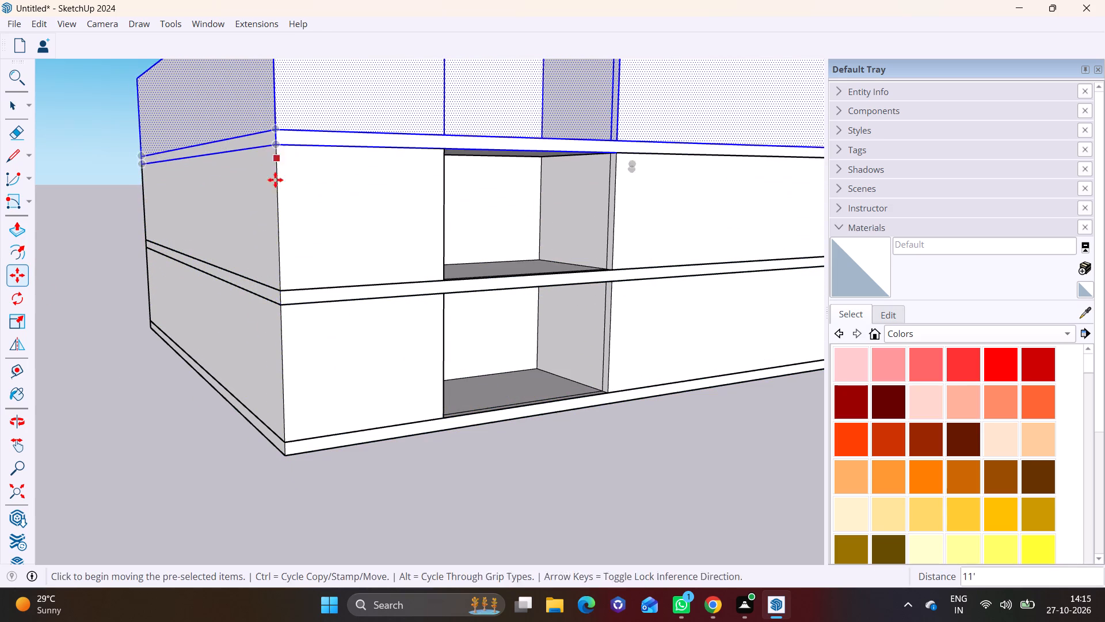
scroll(285, 204, "down", 3)
middle_click_drag(283, 241, 234, 590, "shift")
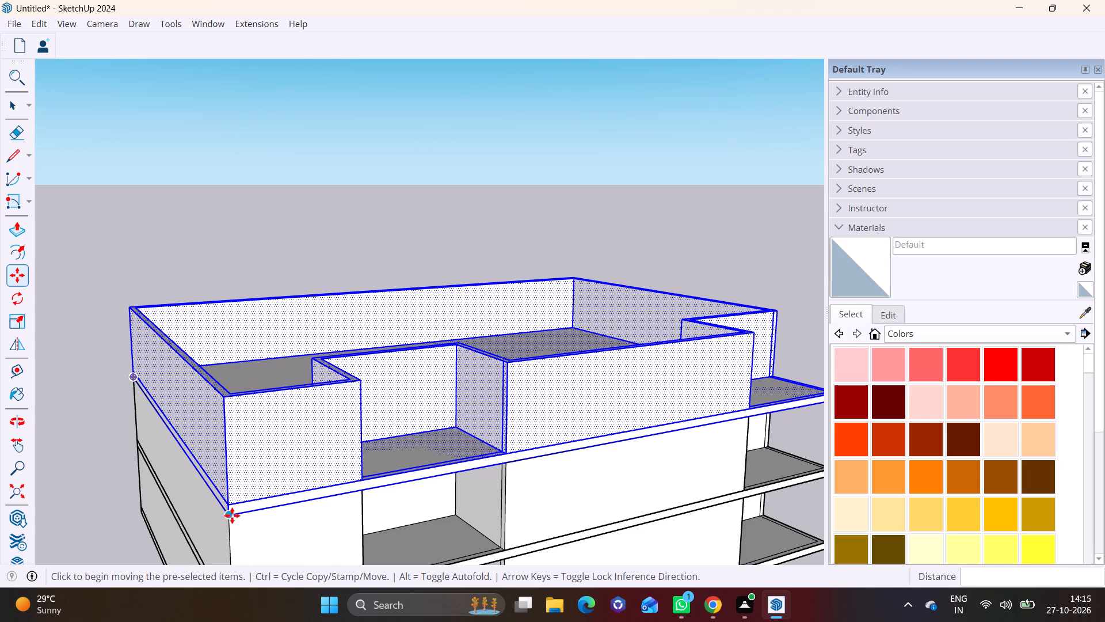
left_click(232, 515)
left_click(229, 393)
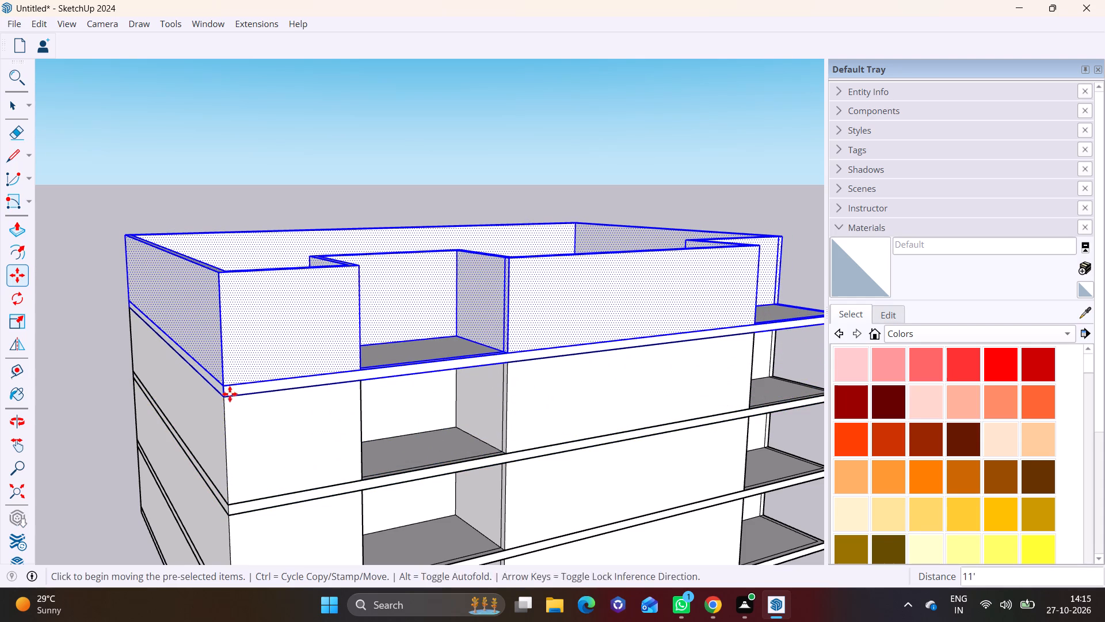
left_click(222, 397)
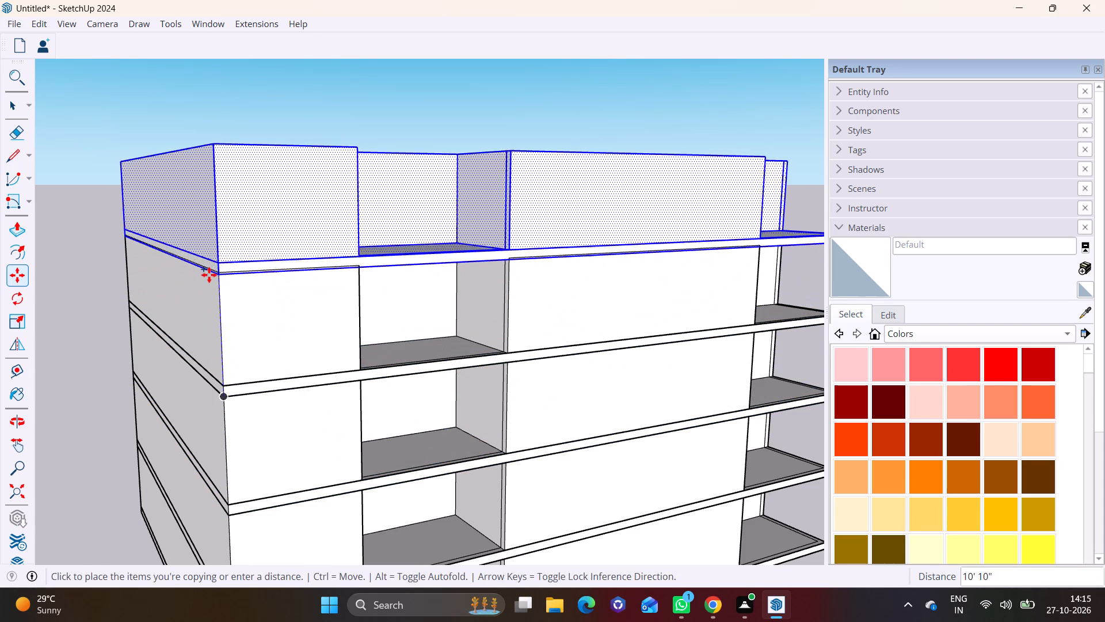
left_click(214, 273)
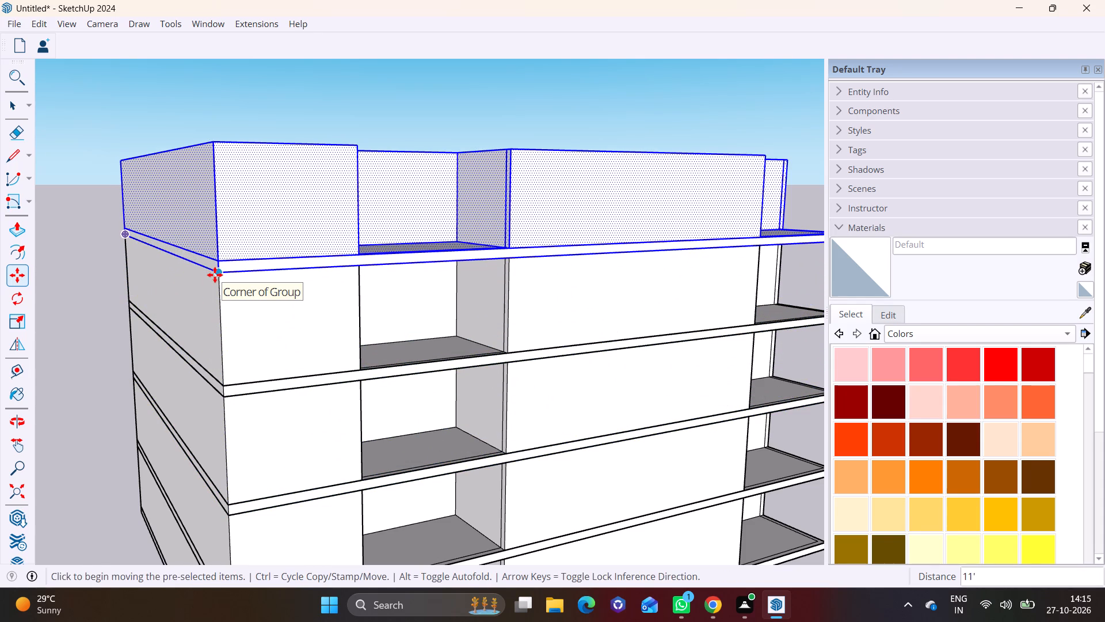
scroll(210, 280, "down", 2)
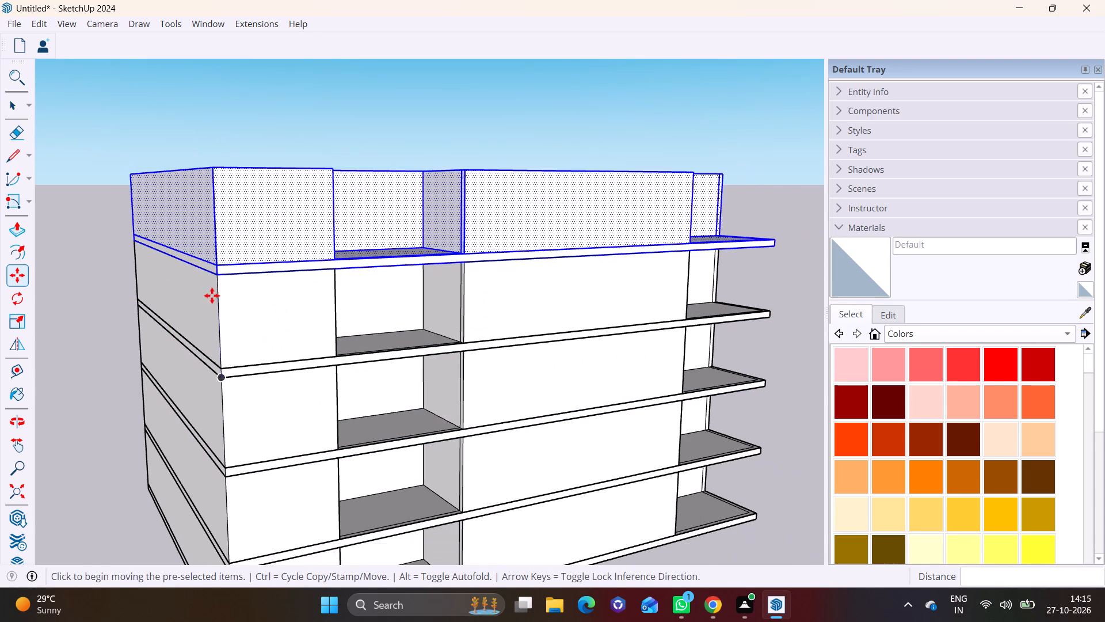
Stack two more copies of the selected storey upward, each 11' above the previous one, aligned at the same front corner, and deselect.
middle_click_drag(253, 237, 234, 409, "shift")
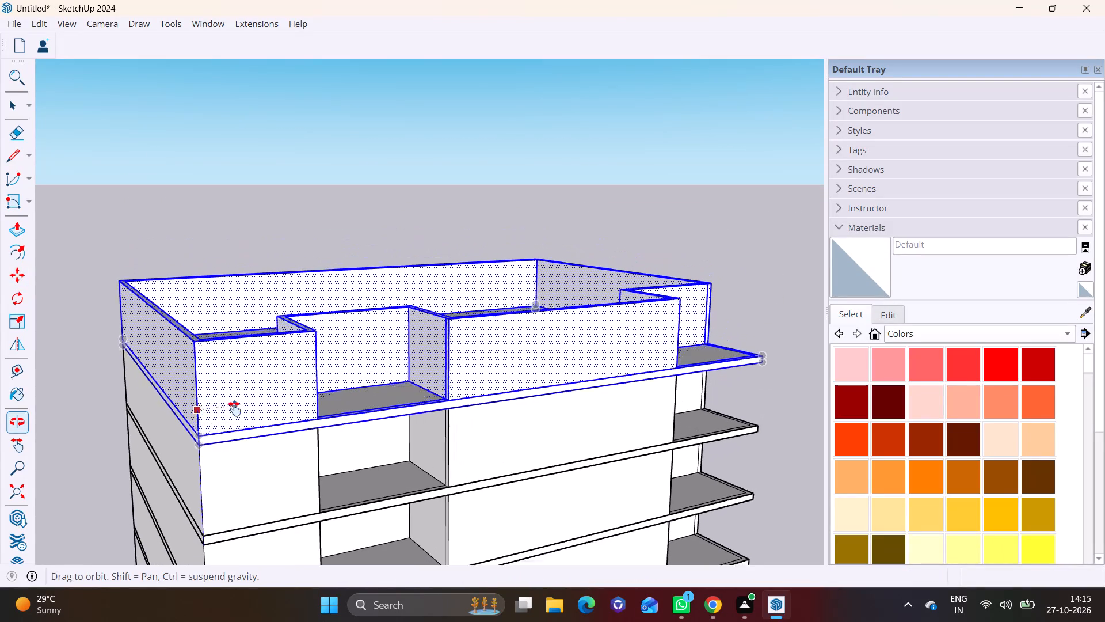
middle_click_drag(234, 409, 234, 413, "shift")
left_click(201, 449)
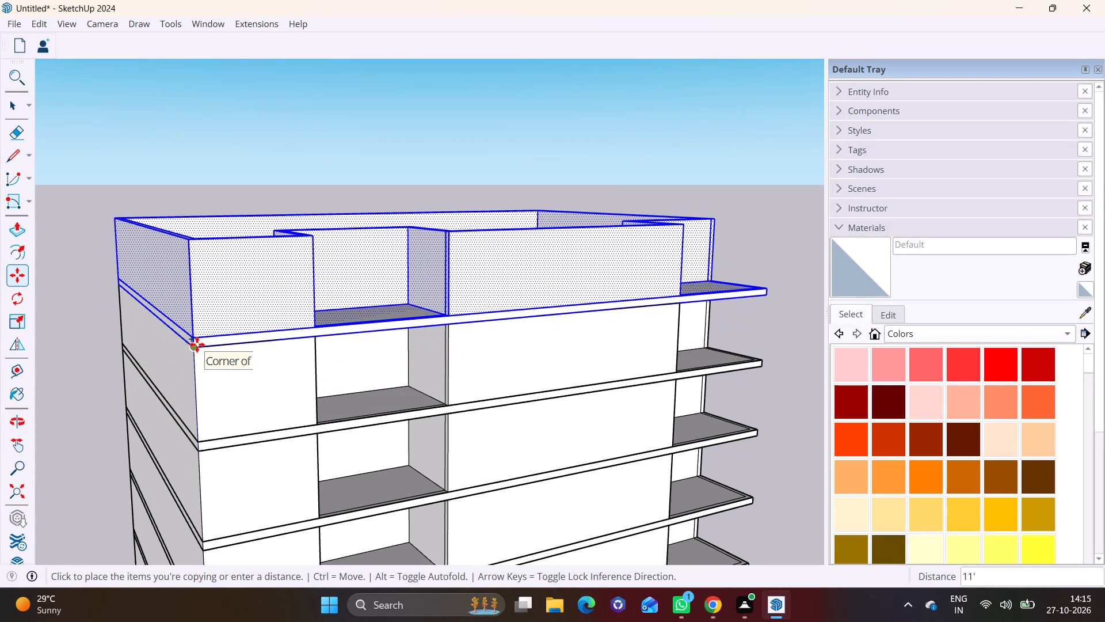
left_click(197, 344)
left_click(193, 349)
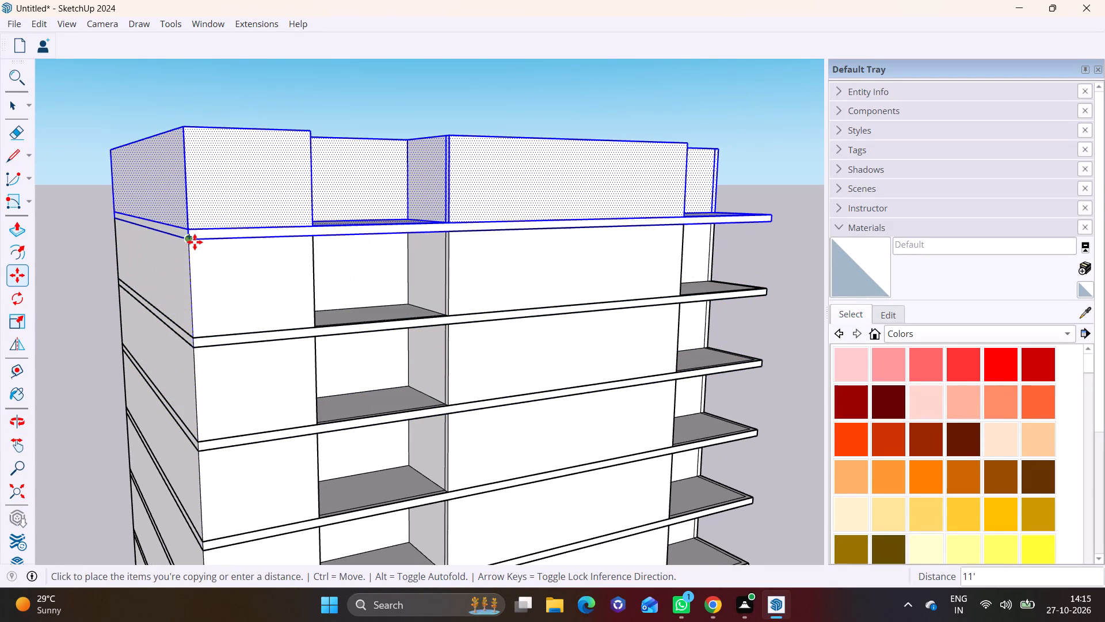
left_click(195, 240)
key("space")
scroll(442, 261, "down", 7)
middle_click_drag(473, 361, 435, 296, "shift")
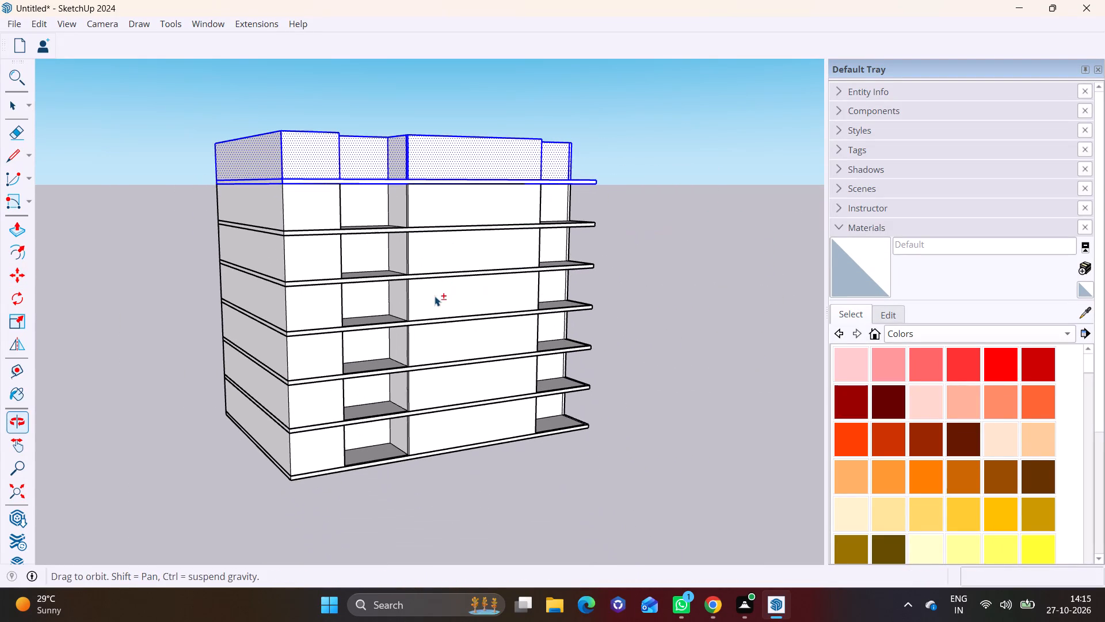
scroll(345, 414, "down", 1)
middle_click_drag(369, 387, 291, 457)
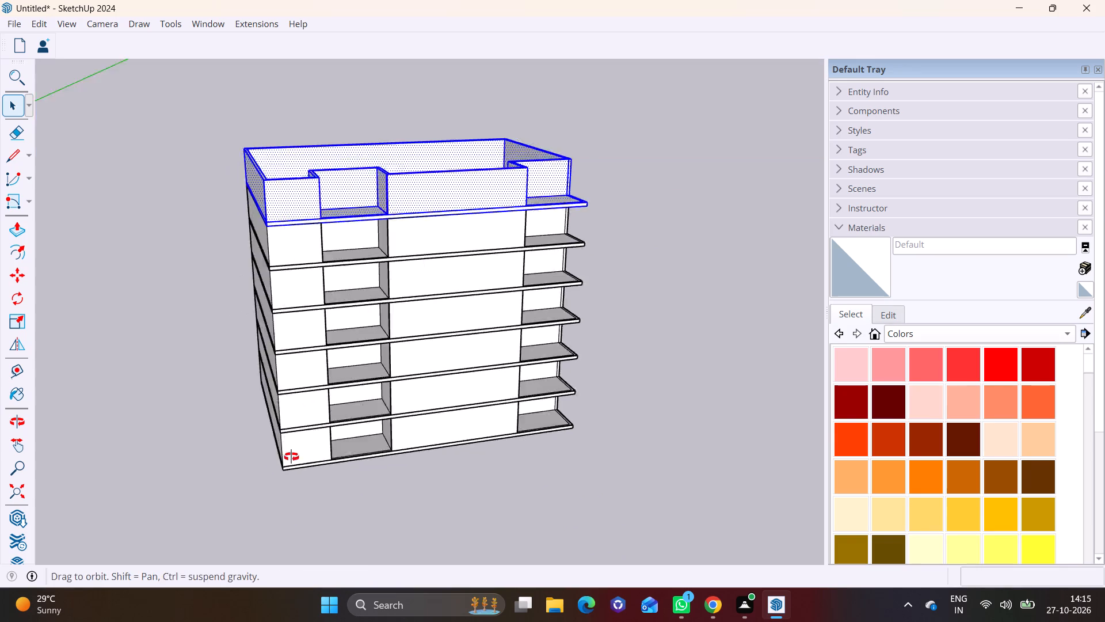
middle_click_drag(291, 457, 228, 547)
key("space")
left_click(708, 396)
Draw an upright 1' high Rotated Rectangle along the full outer top edge of the top storey's back wall.
scroll(394, 248, "up", 3)
middle_click_drag(411, 249, 386, 270, "shift")
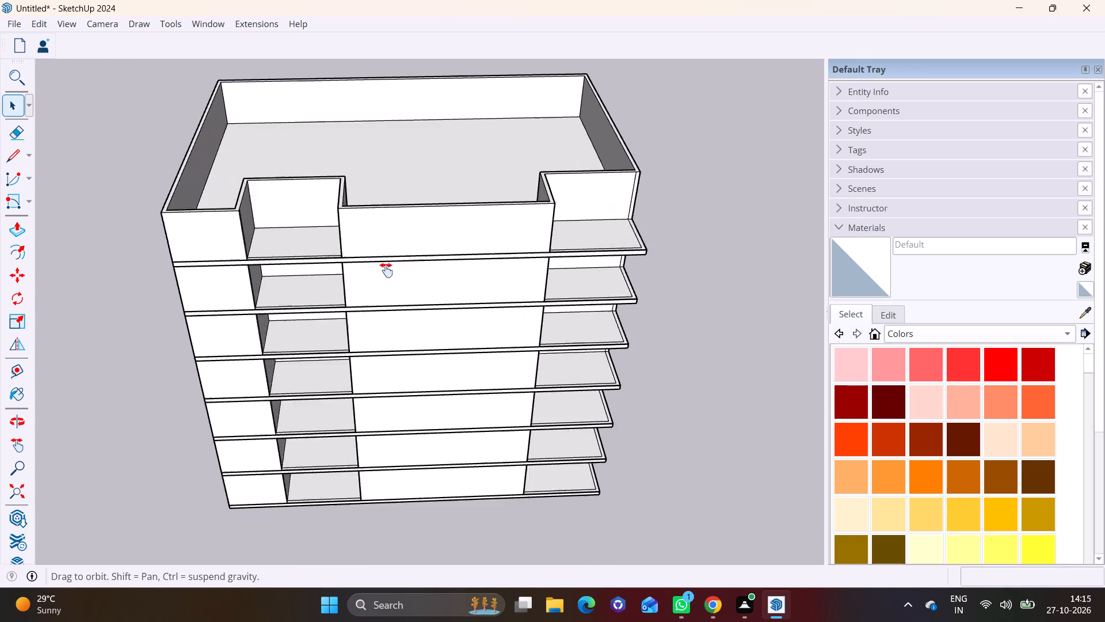
middle_click_drag(386, 270, 376, 399, "shift")
middle_click_drag(380, 376, 388, 451)
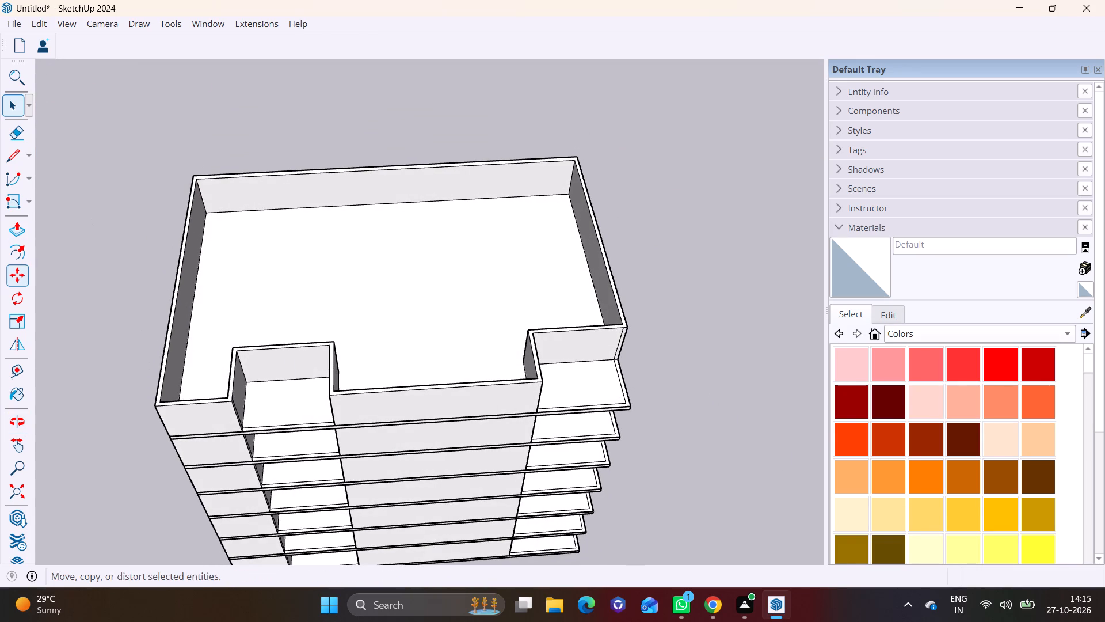
left_click(21, 295)
left_click(29, 195)
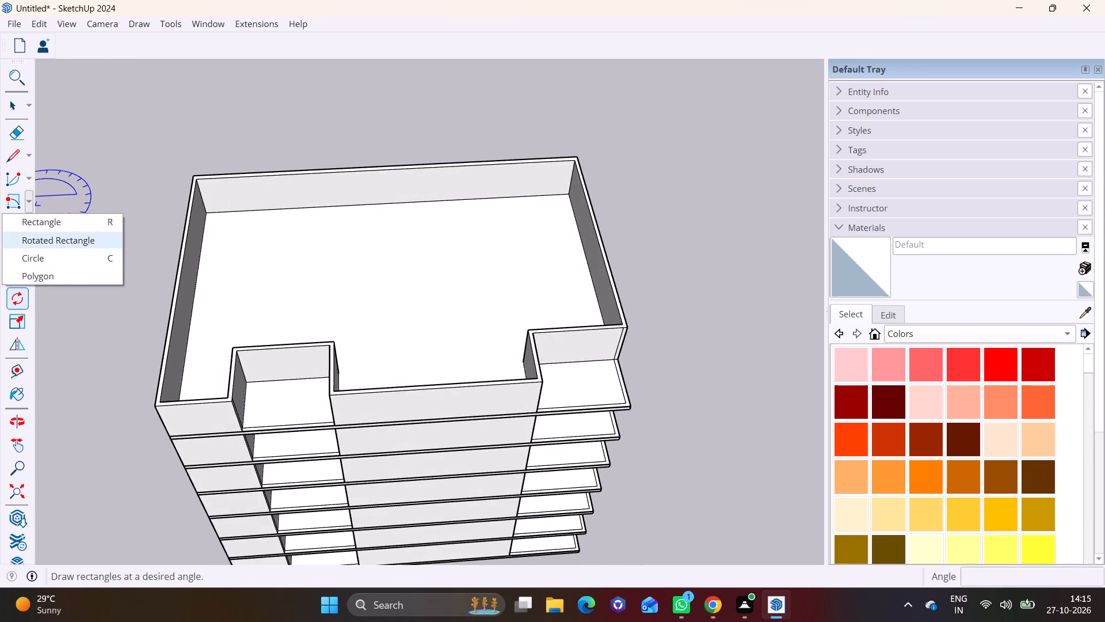
left_click(32, 241)
scroll(186, 176, "up", 4)
left_click(199, 175)
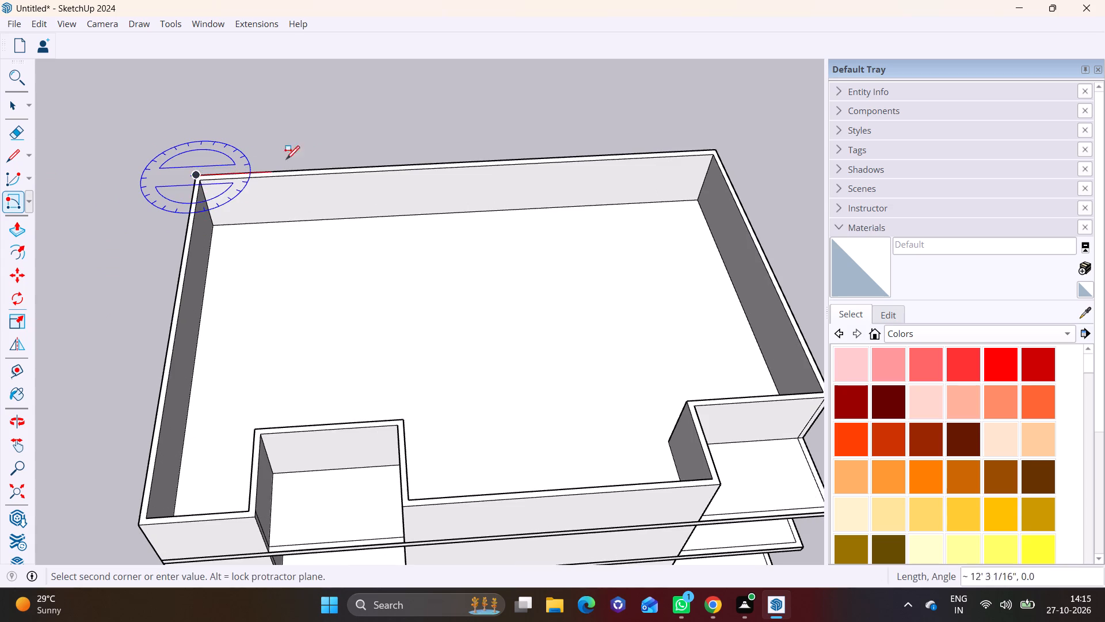
left_click(712, 147)
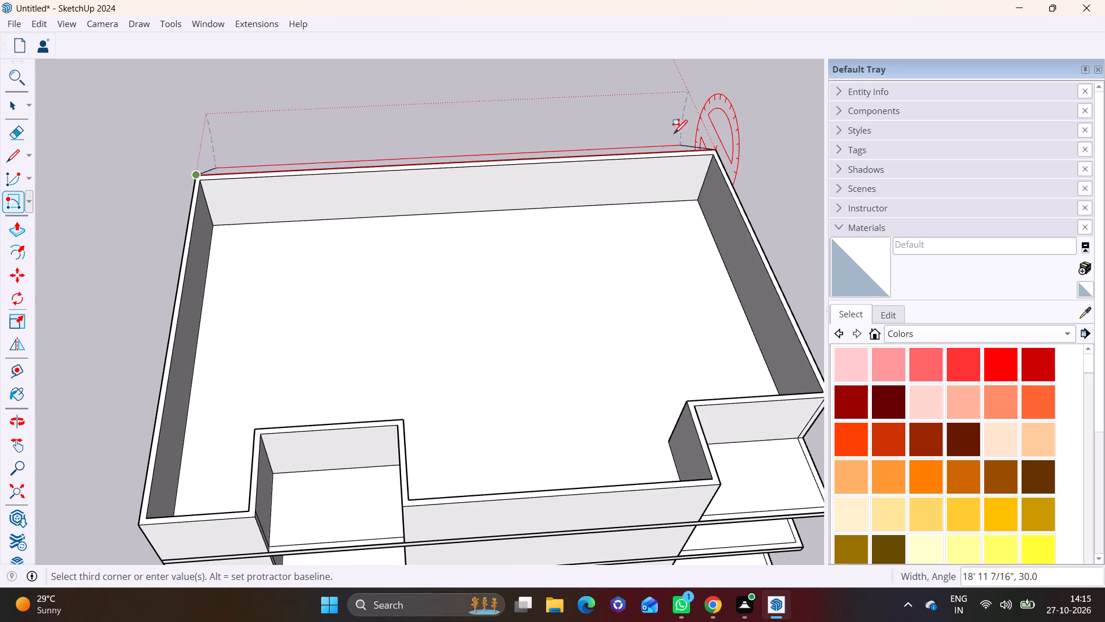
scroll(649, 214, "down", 5)
middle_click_drag(592, 317, 623, 151)
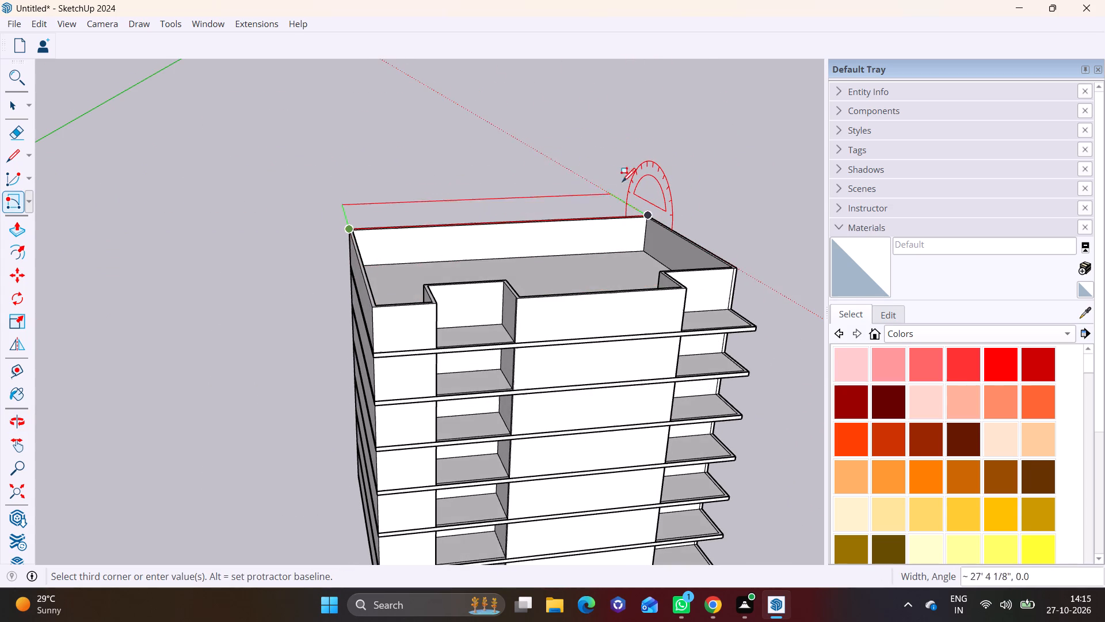
type("1'")
key("Return")
key("space")
Group the 1' strip's face together with its edges on top of the back wall.
scroll(628, 219, "up", 8)
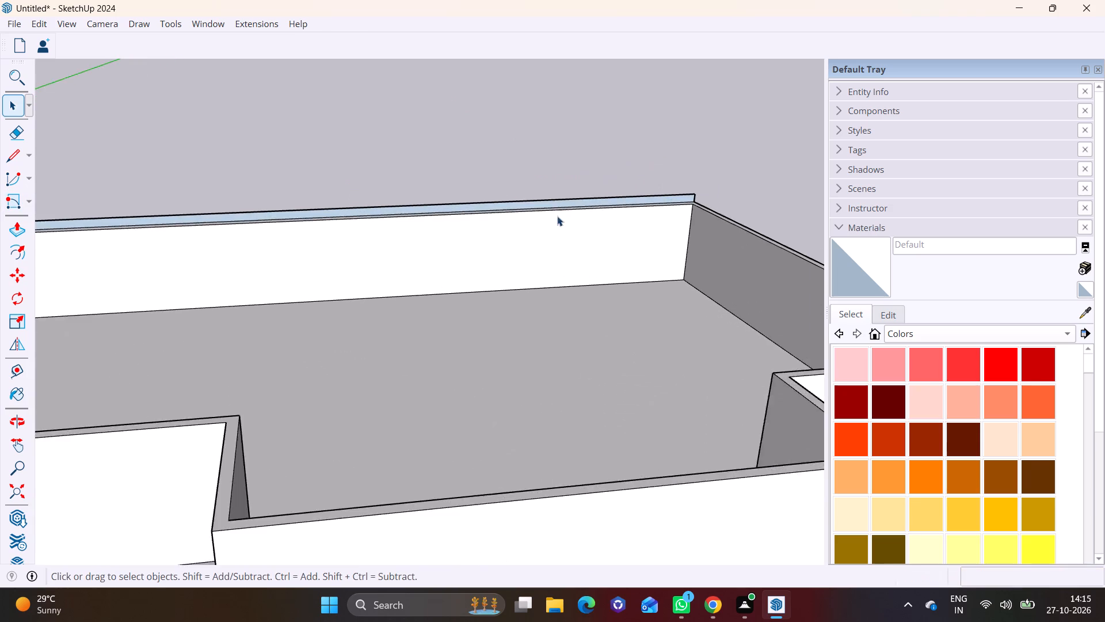
scroll(557, 216, "up", 2)
double_click(518, 203)
right_click(518, 203)
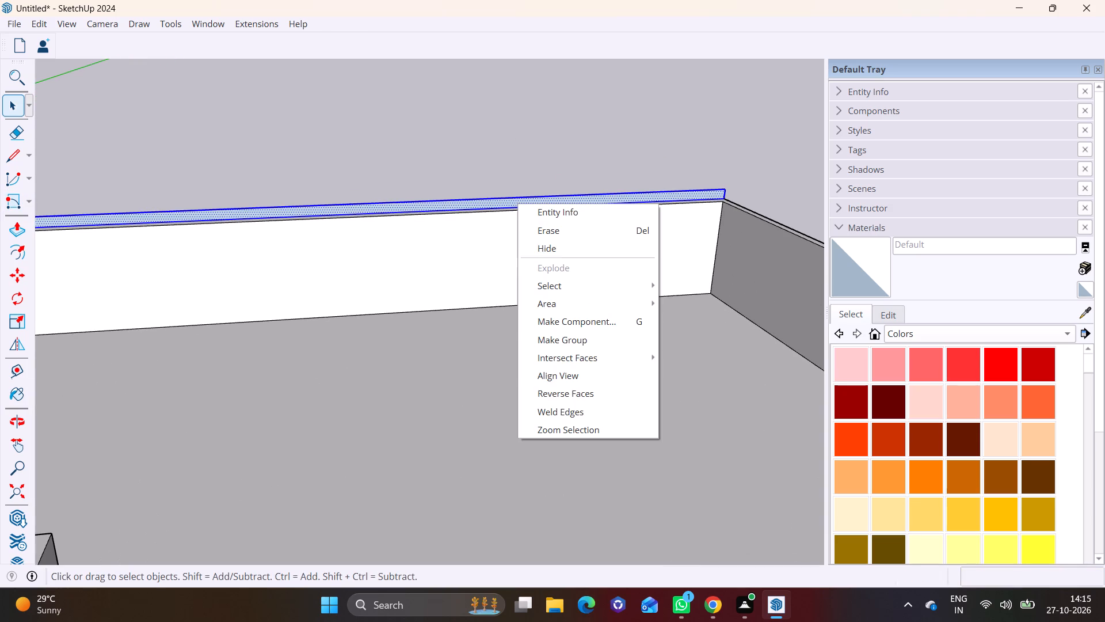
left_click(565, 339)
Inside the strip's group, Push/Pull its face 59' 4 1/2" to the building's front, forming a roof slab, and leave the group.
triple_click(522, 201)
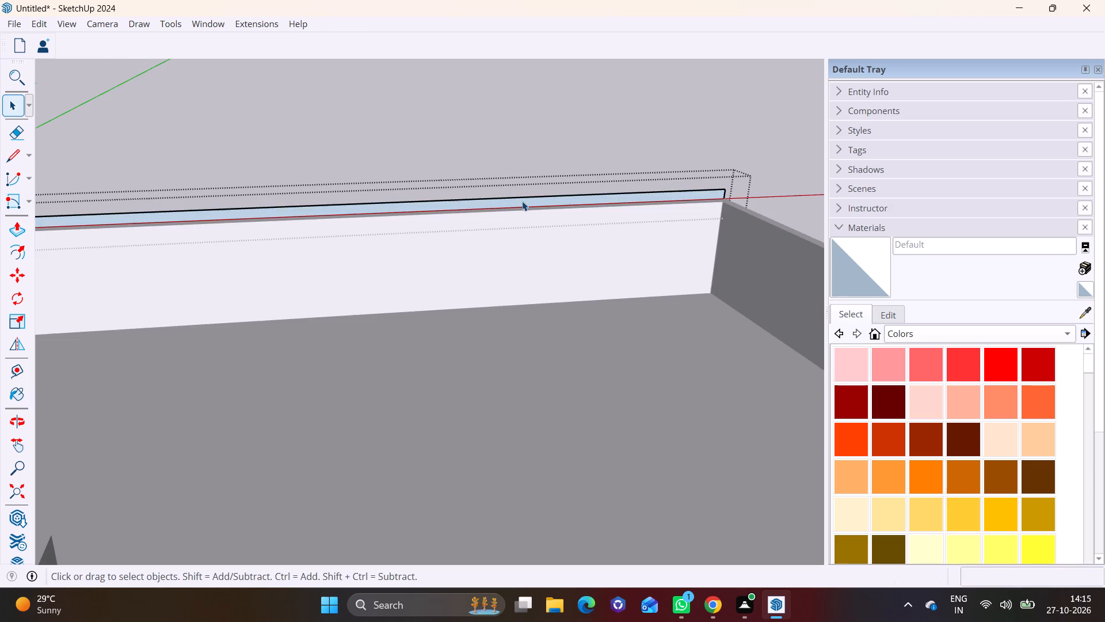
left_click(11, 225)
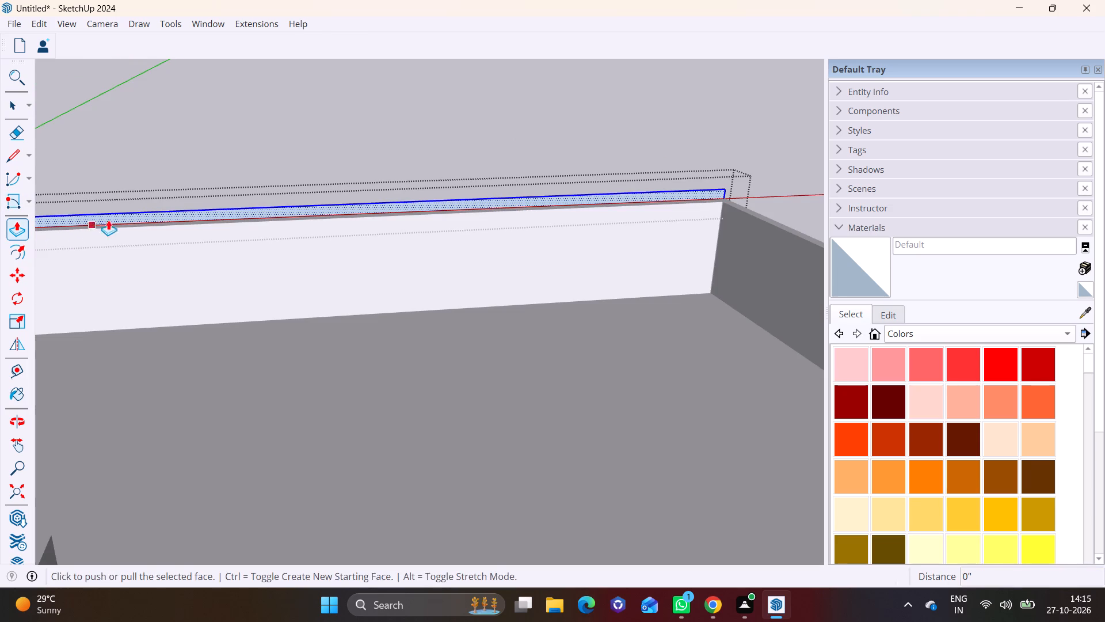
left_click(115, 216)
scroll(179, 350, "down", 3)
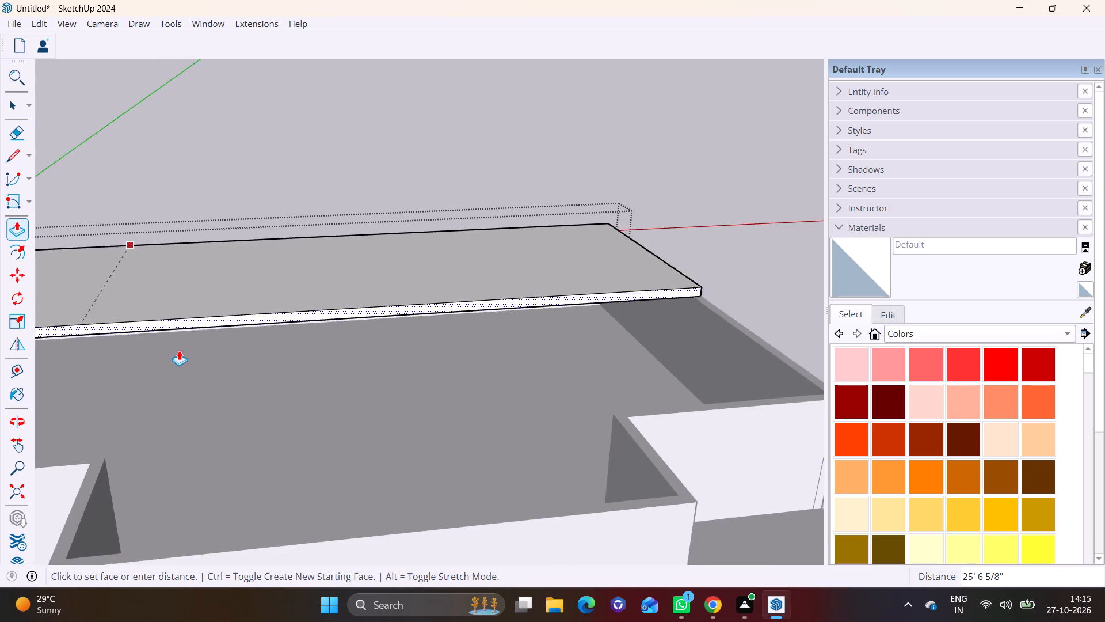
scroll(179, 350, "down", 2)
middle_click_drag(199, 412, 509, 286, "shift")
left_click(585, 342)
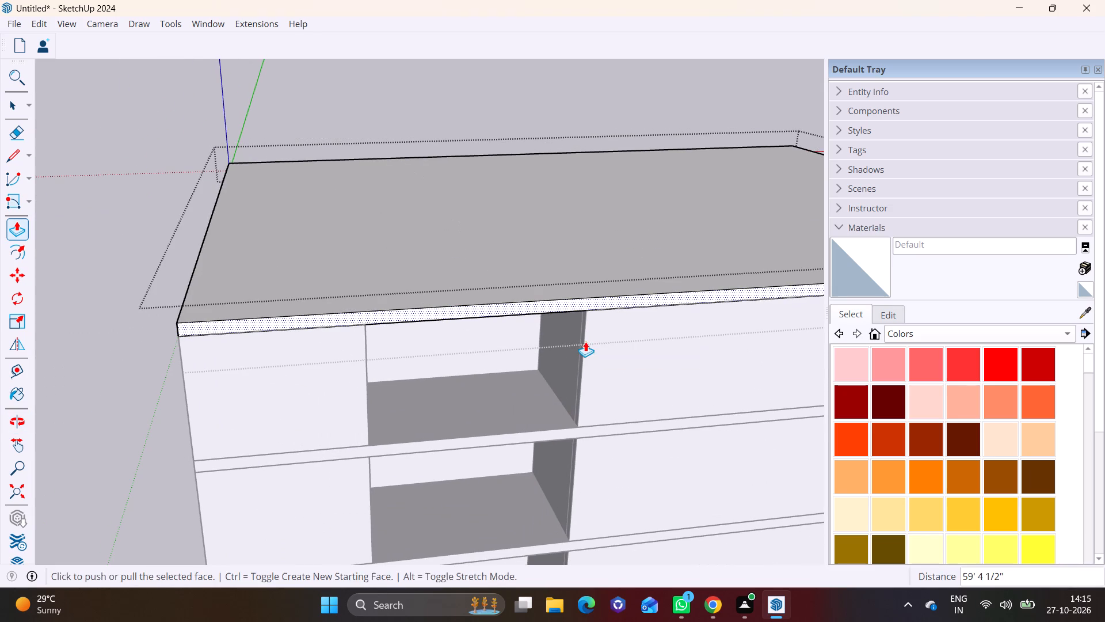
key("space")
left_click(82, 274)
Examine the building's roof slab, floor slabs, recesses and facades from several angles.
scroll(198, 299, "down", 7)
middle_click_drag(405, 422, 336, 366)
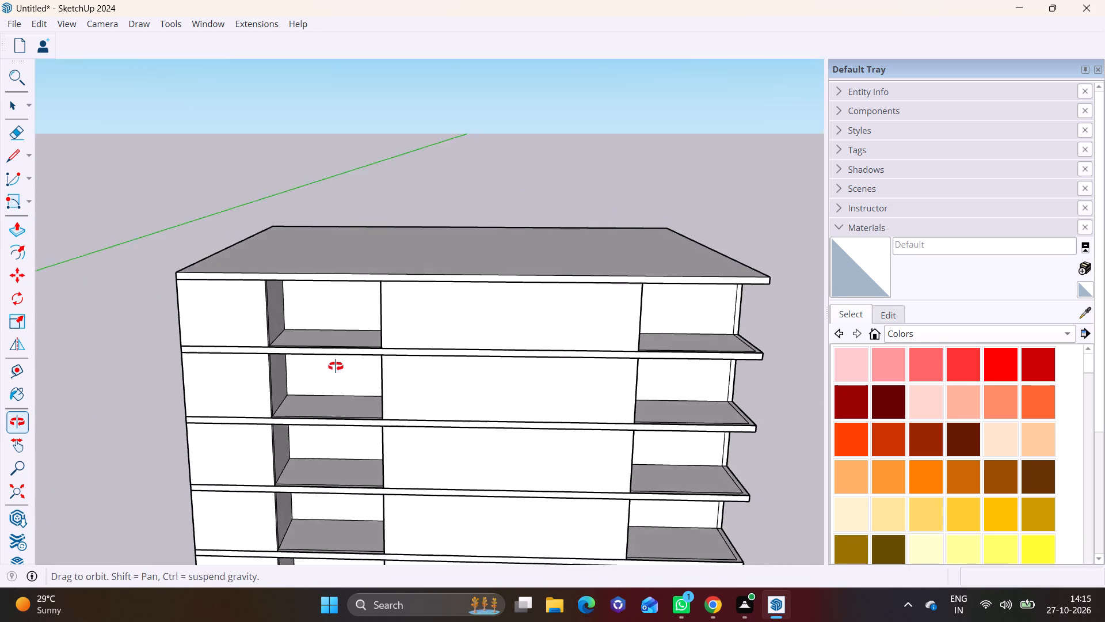
middle_click_drag(336, 366, 232, 317)
scroll(391, 382, "down", 1)
middle_click_drag(501, 387, 463, 334, "shift")
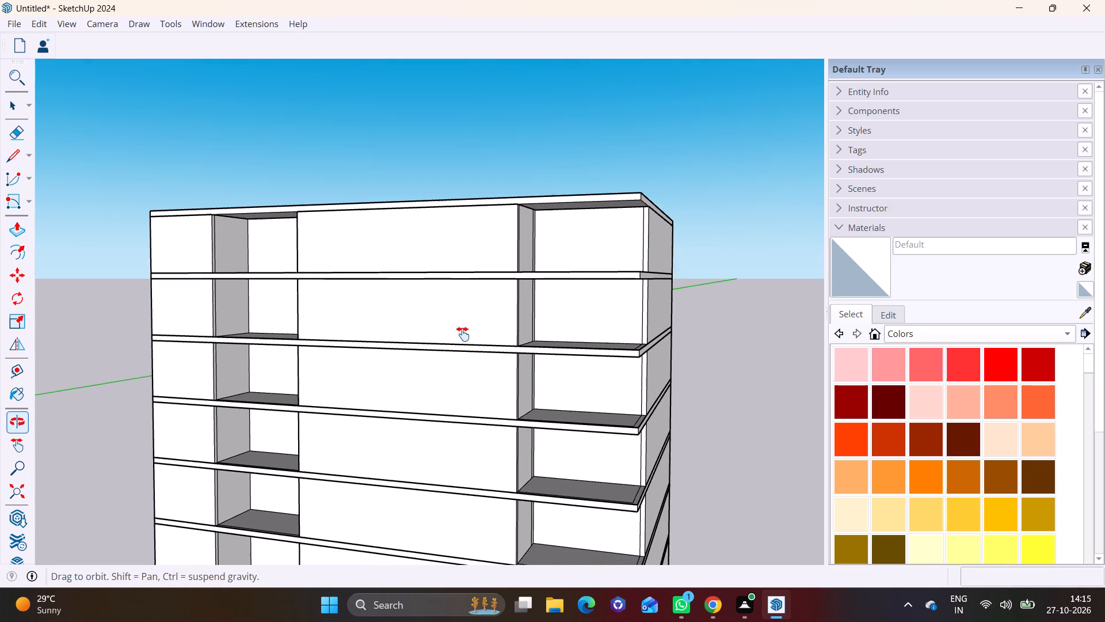
middle_click_drag(463, 334, 463, 333, "shift")
scroll(464, 343, "down", 2)
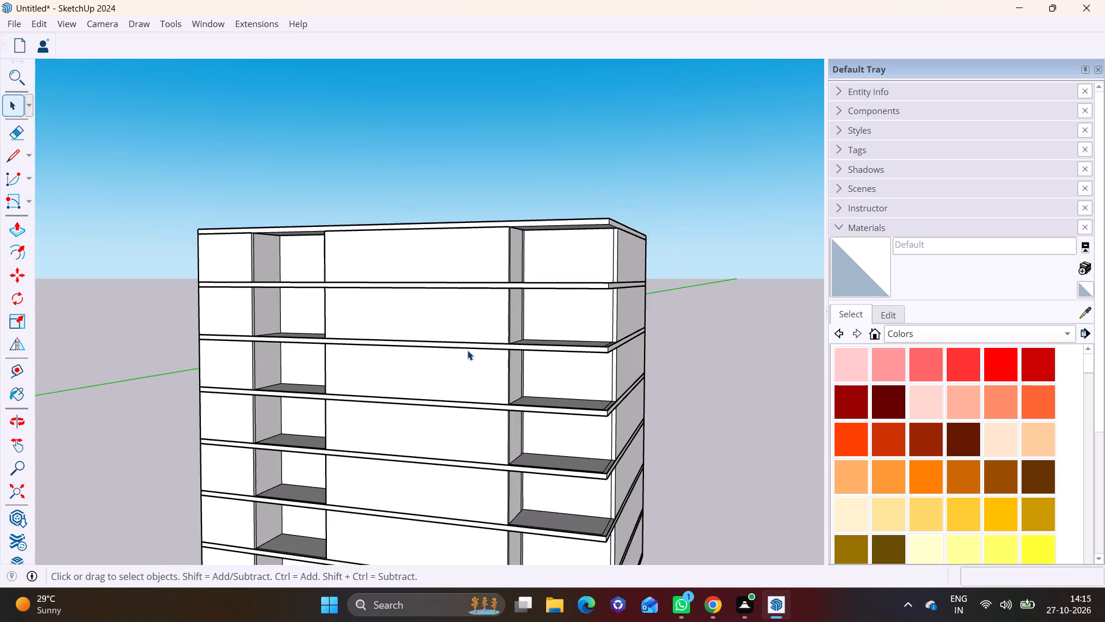
scroll(478, 366, "up", 2)
middle_click_drag(482, 389, 409, 370, "shift")
scroll(482, 389, "up", 1, "shift")
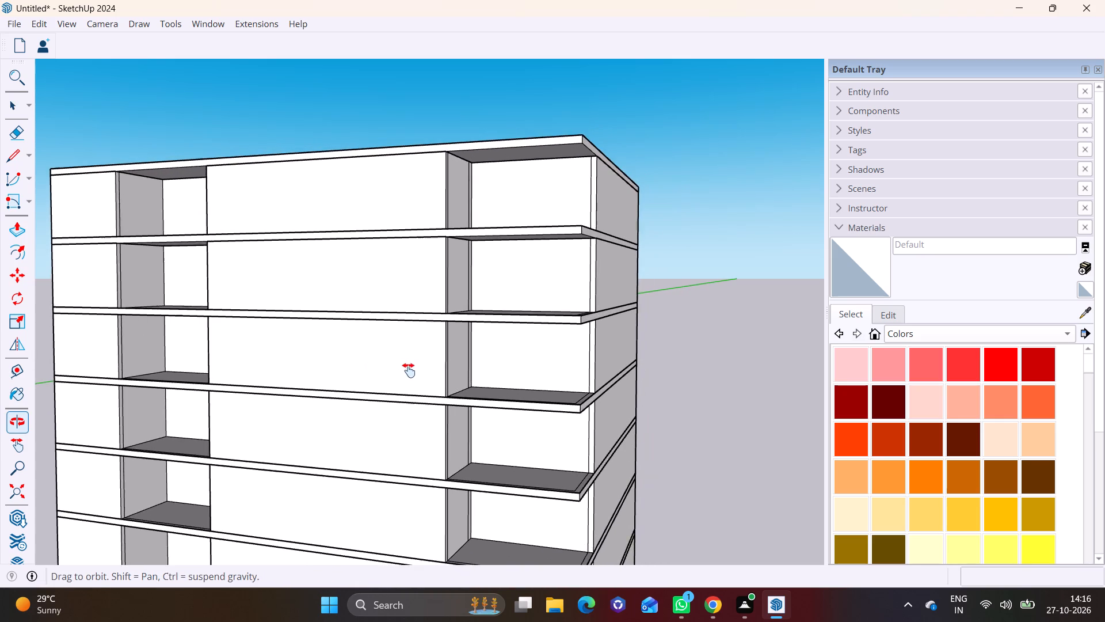
middle_click_drag(409, 370, 406, 373, "shift")
scroll(406, 374, "down", 1)
middle_click_drag(436, 382, 296, 382)
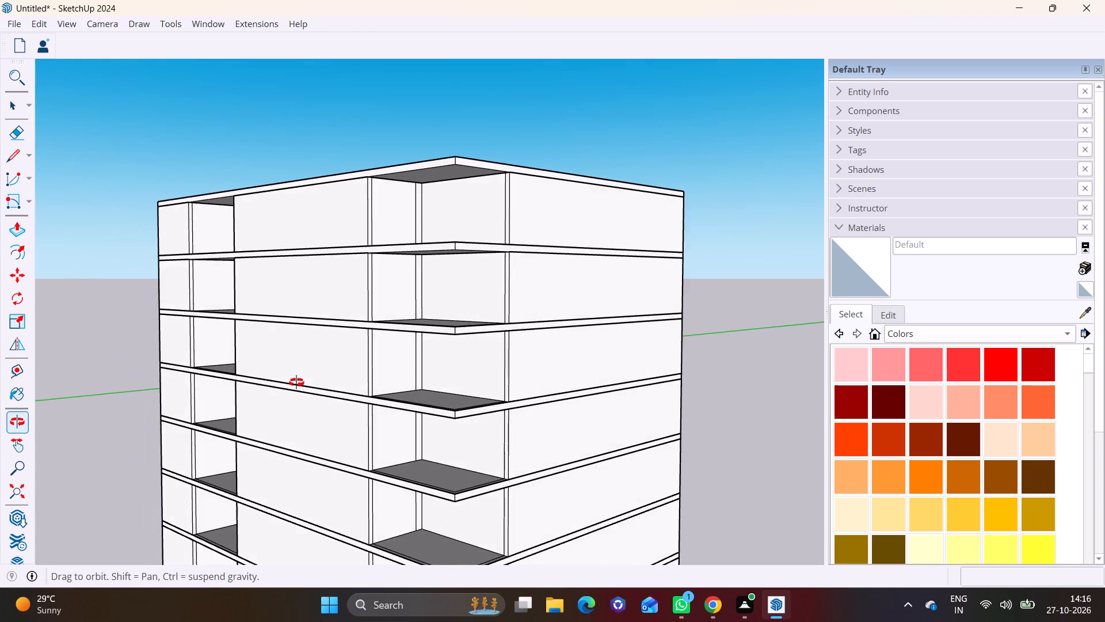
middle_click_drag(296, 382, 374, 404)
scroll(413, 473, "up", 2)
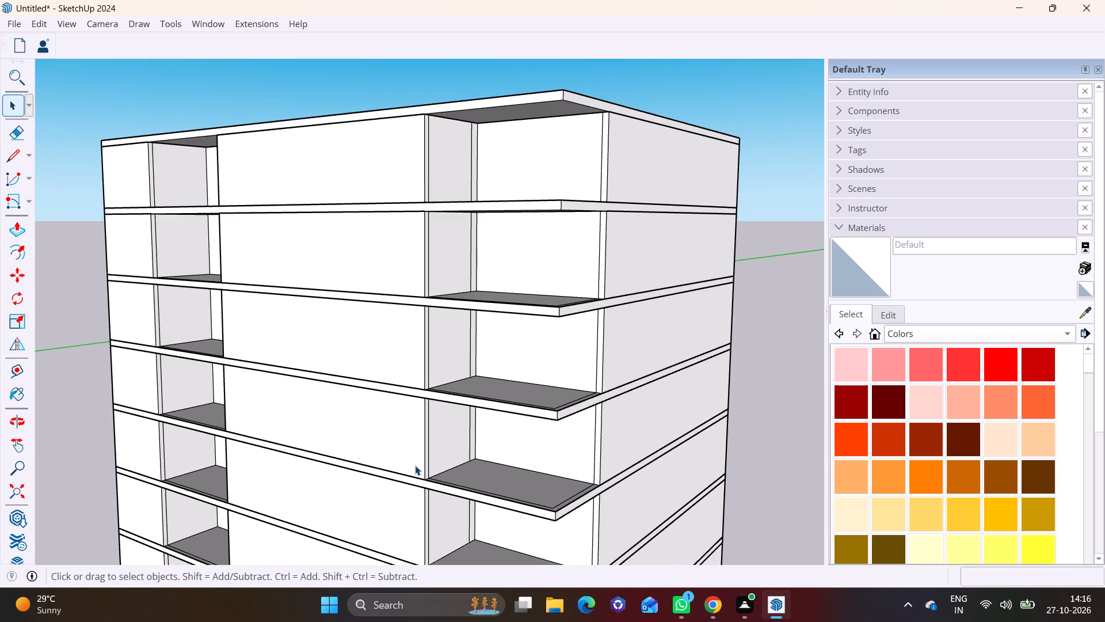
scroll(415, 465, "down", 2)
middle_click_drag(416, 449, 433, 445)
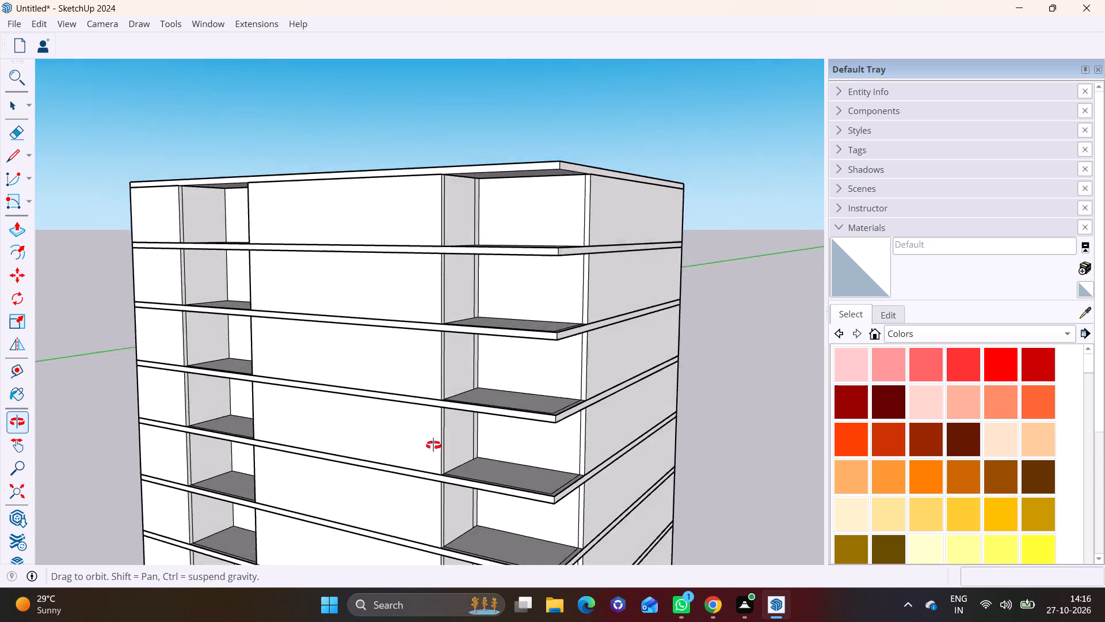
middle_click_drag(433, 445, 349, 435)
middle_click_drag(597, 446, 517, 439)
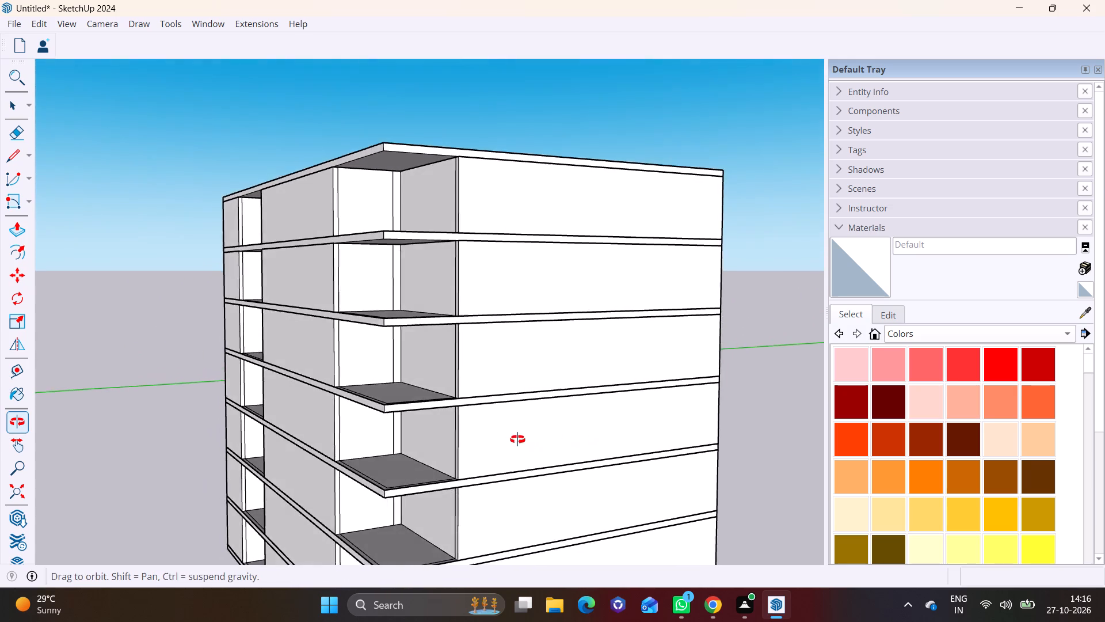
middle_click_drag(517, 439, 682, 437)
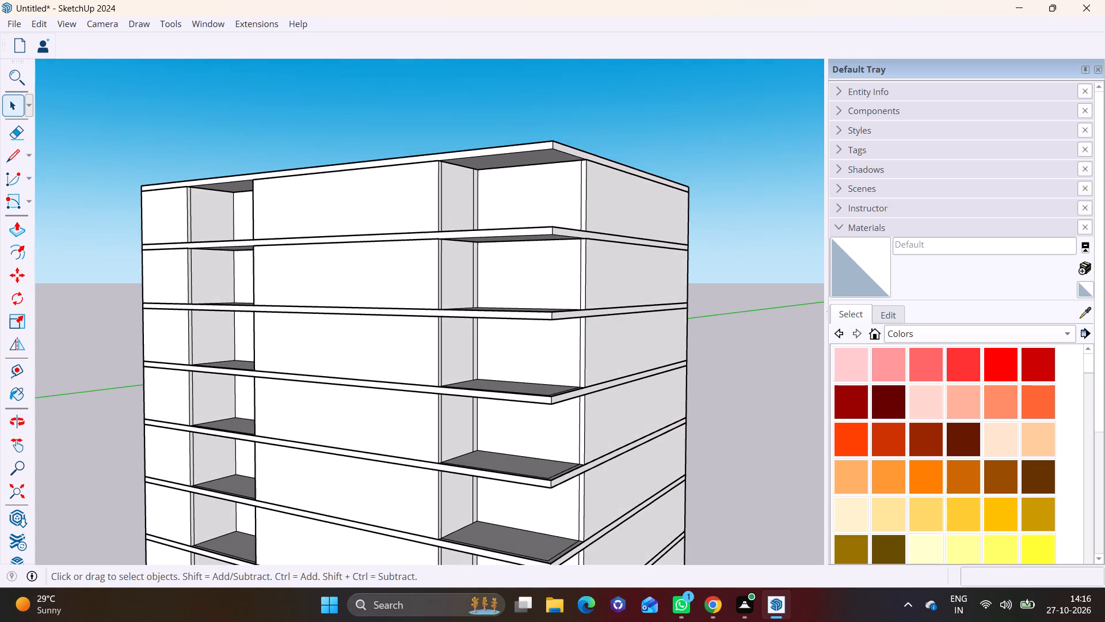
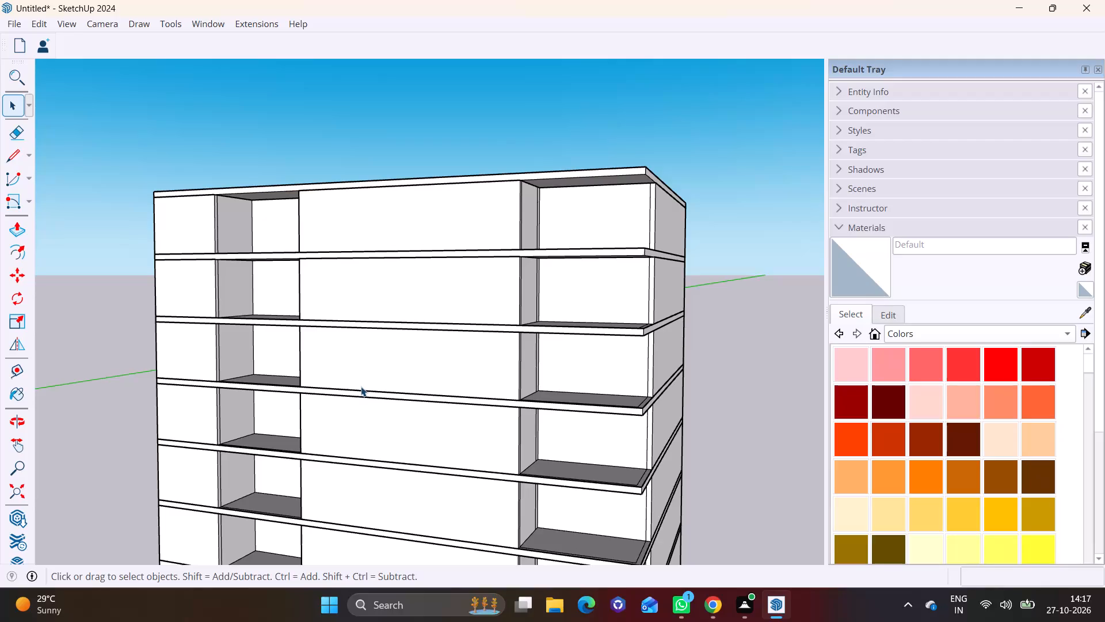
Examine the front facade's side recesses and projecting floor slabs from several angles and distances.
scroll(364, 388, "down", 2)
middle_click_drag(401, 411, 388, 400, "shift")
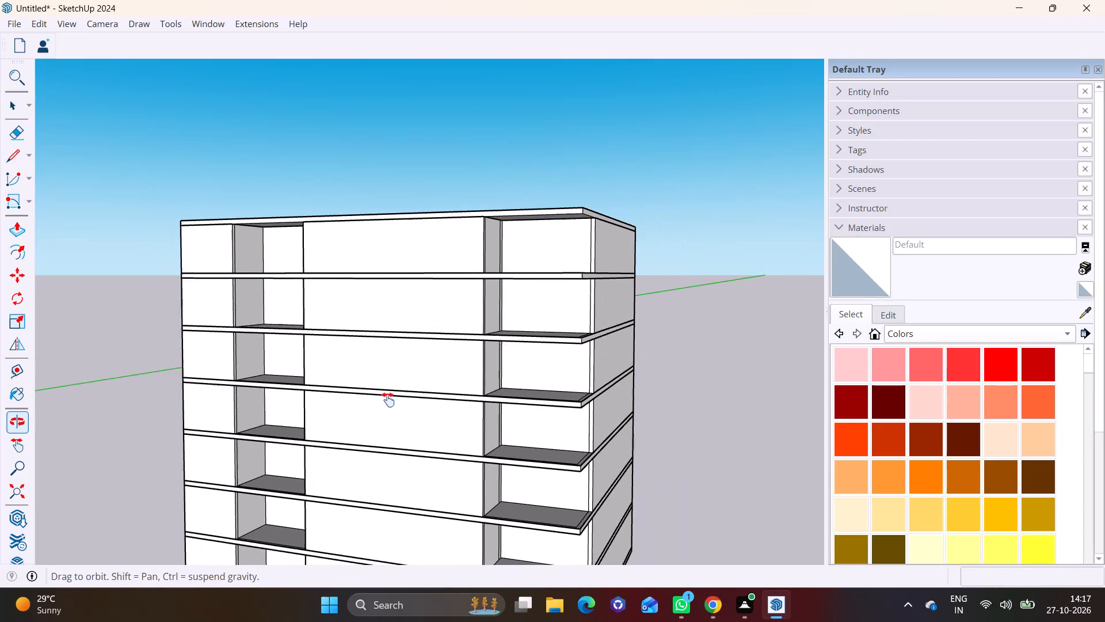
middle_click_drag(388, 400, 325, 367, "shift")
scroll(323, 367, "up", 3)
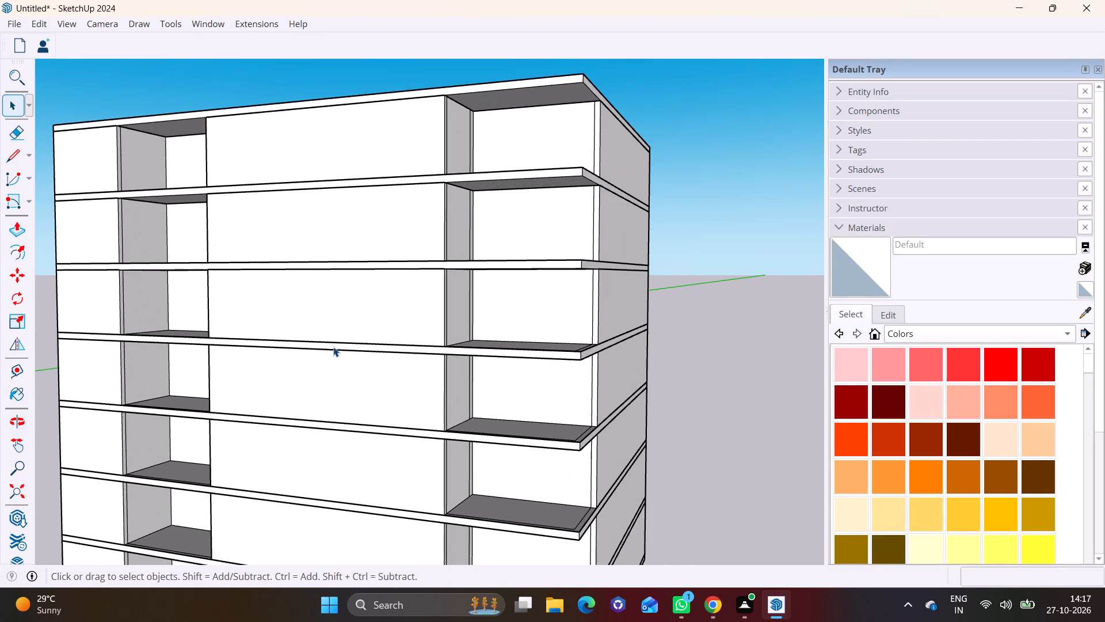
middle_click_drag(337, 347, 294, 386, "shift")
scroll(386, 388, "up", 1, "shift")
middle_click_drag(394, 333, 459, 325)
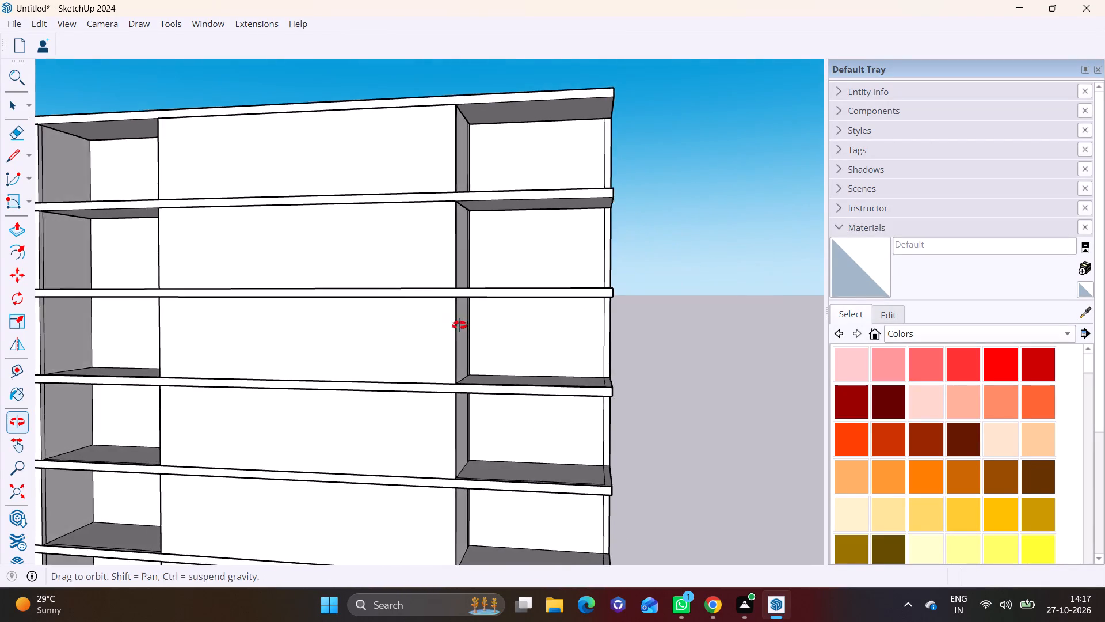
middle_click_drag(459, 325, 467, 340)
scroll(462, 350, "down", 5)
middle_click_drag(434, 373, 402, 279, "shift")
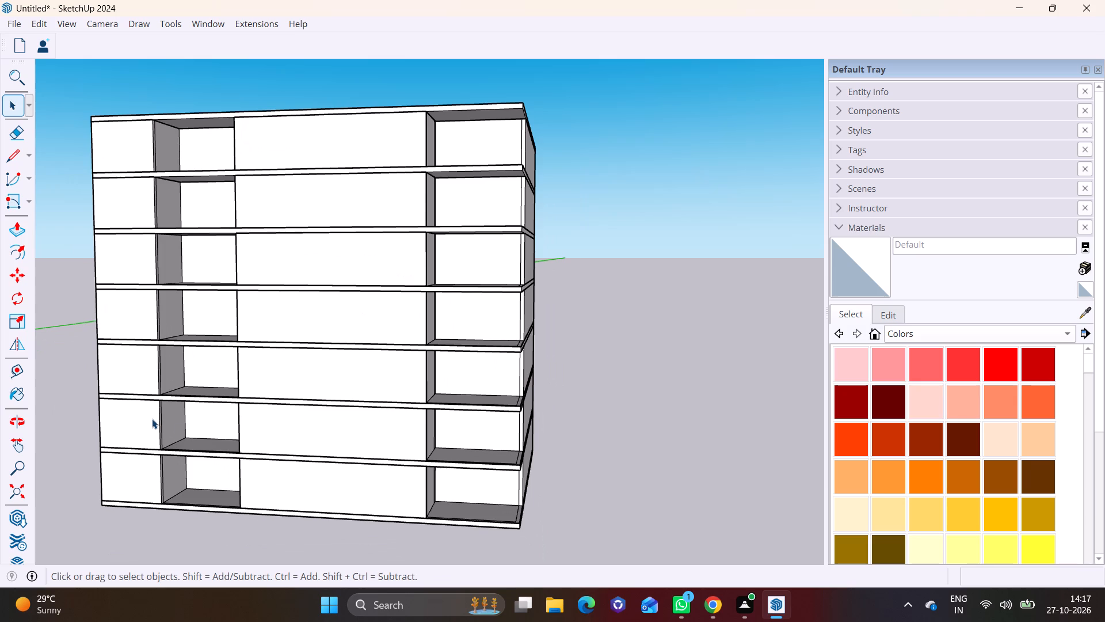
middle_click_drag(489, 356, 389, 384)
scroll(360, 371, "up", 3)
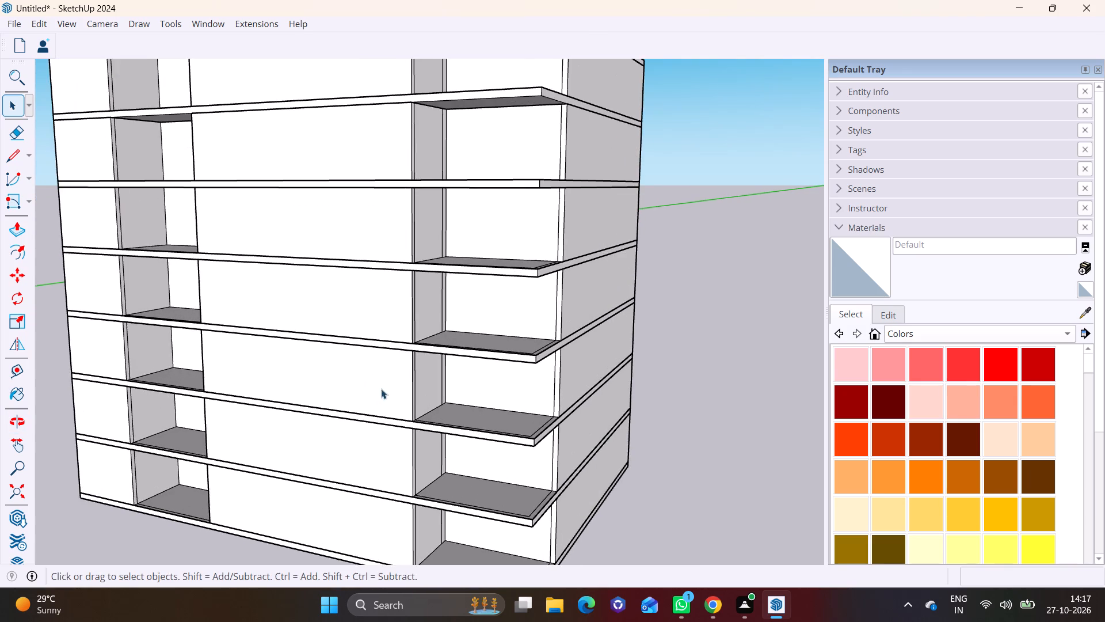
middle_click_drag(416, 395, 380, 429, "shift")
scroll(405, 428, "up", 6)
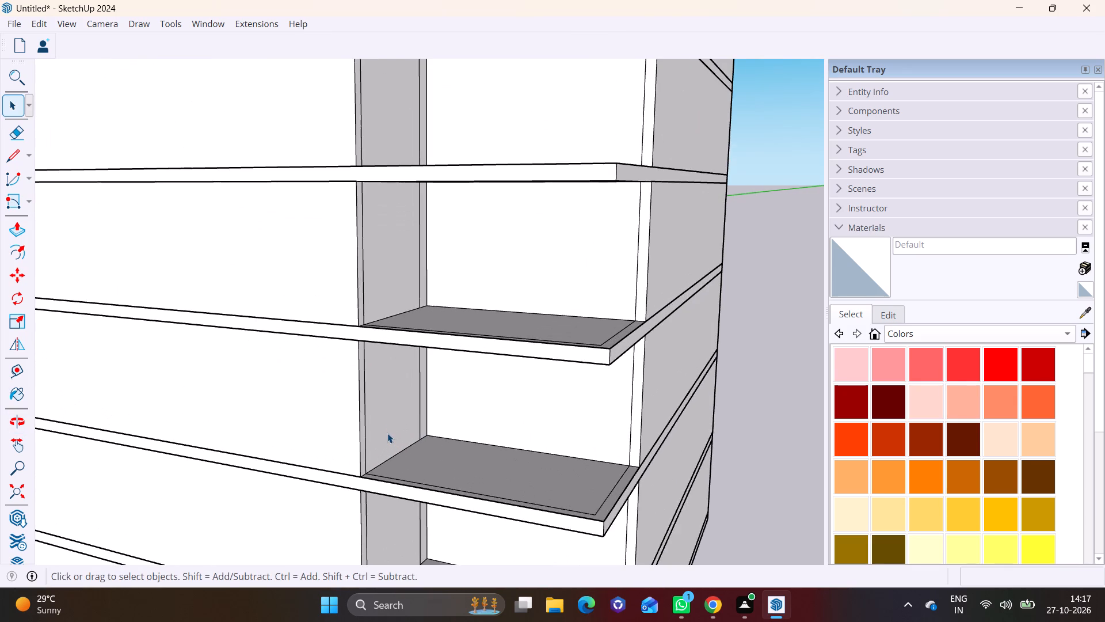
middle_click_drag(386, 433, 483, 427)
scroll(429, 413, "down", 1)
middle_click_drag(429, 413, 300, 328, "shift")
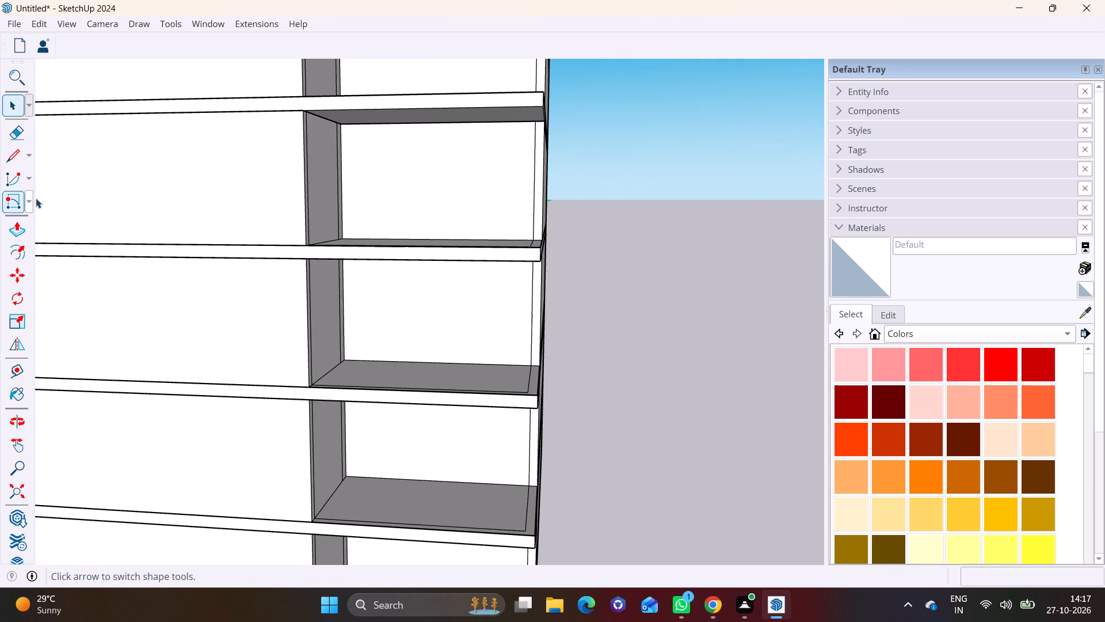
Draw a small rectangle across the full thickness of a floor slab's front edge, starting at the wide recess's inner wall corner.
left_click(24, 197)
left_click(32, 219)
middle_click_drag(363, 475, 345, 339)
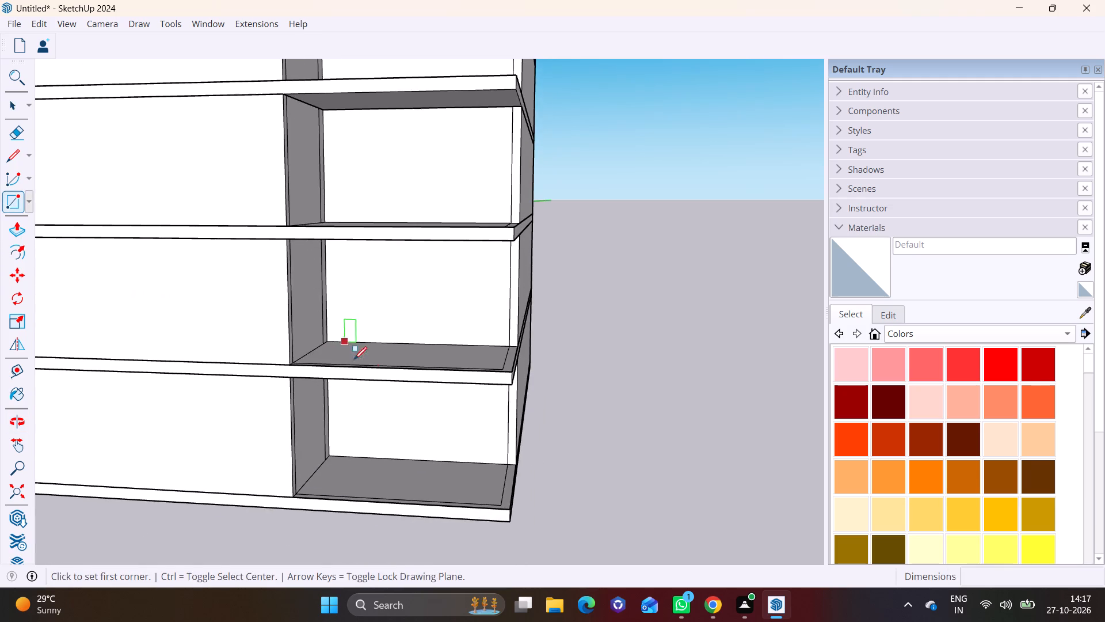
middle_click_drag(402, 409, 388, 362)
scroll(290, 339, "up", 7)
middle_click_drag(283, 352, 268, 395, "shift")
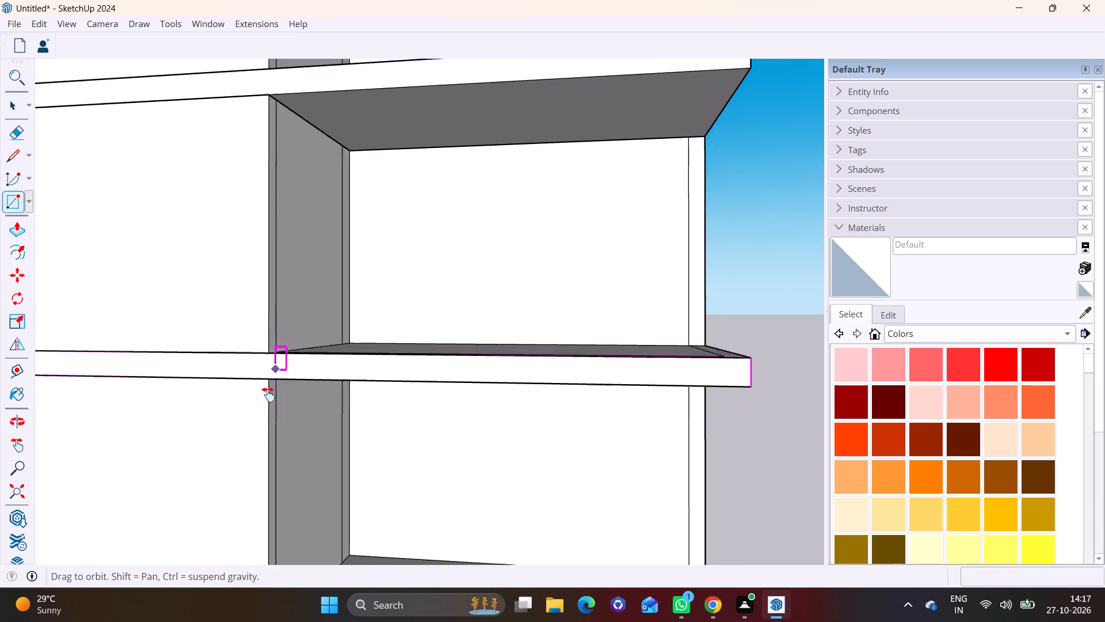
middle_click_drag(268, 395, 255, 458, "shift")
scroll(242, 457, "up", 3)
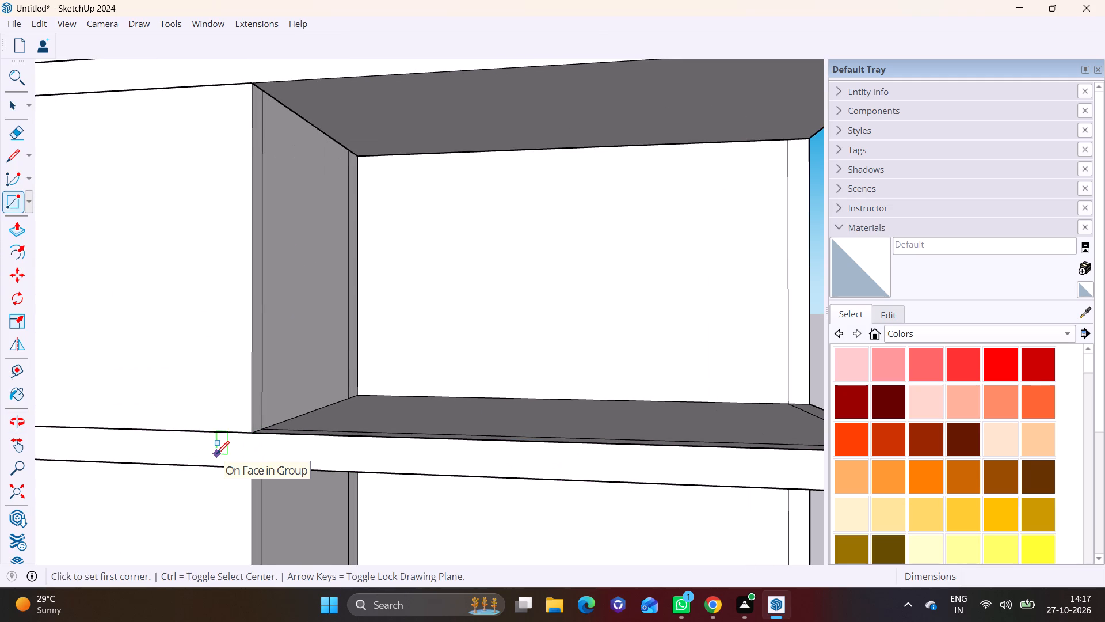
scroll(216, 454, "up", 2)
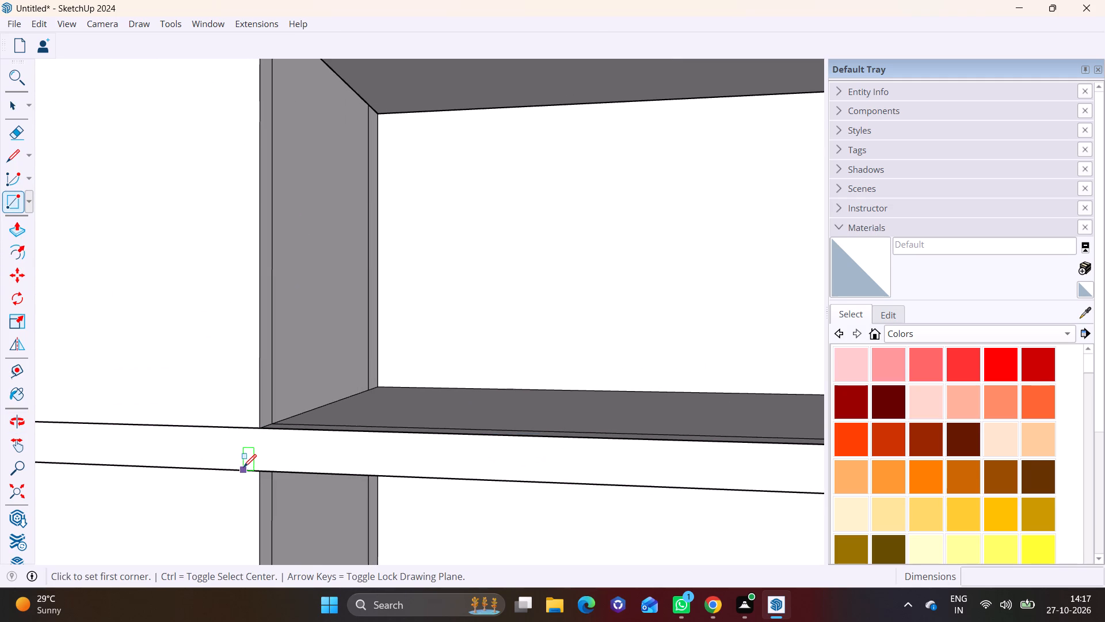
left_click(243, 467)
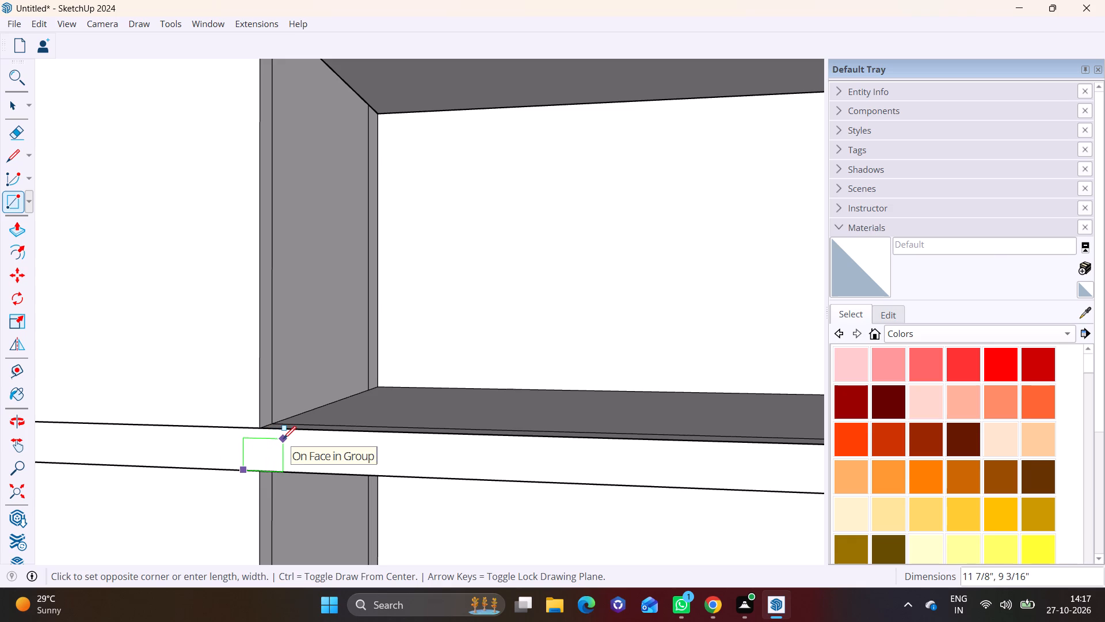
key("ctrl+z")
left_click(261, 426)
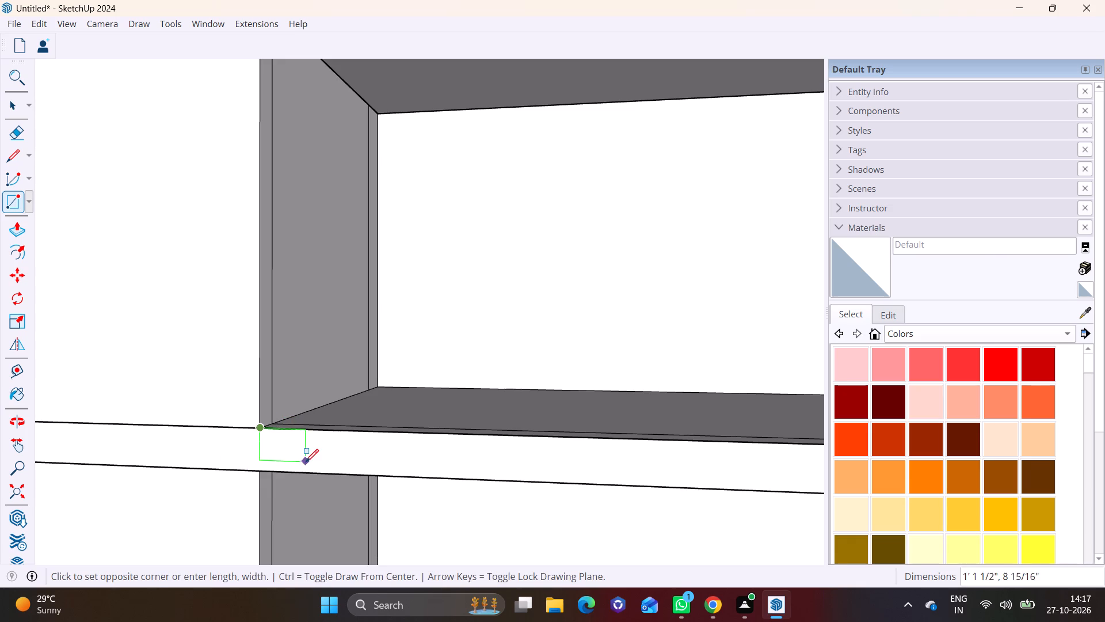
left_click(341, 471)
Push/Pull the small rectangle outward from the slab's front edge to form a short projecting block.
key("space")
left_click(306, 450)
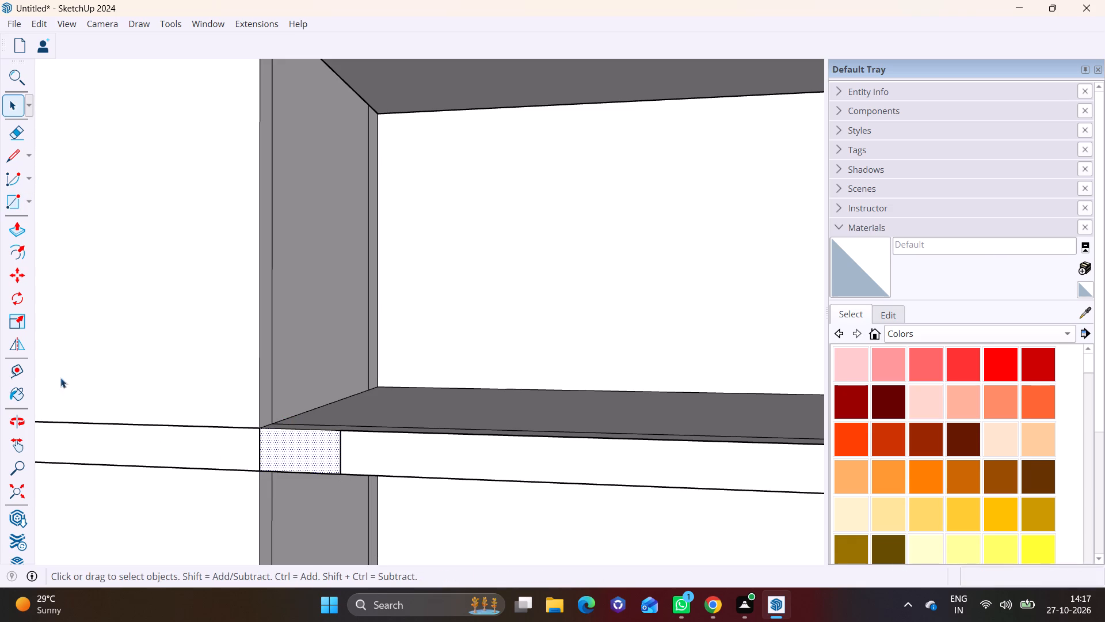
left_click(23, 227)
left_click(274, 445)
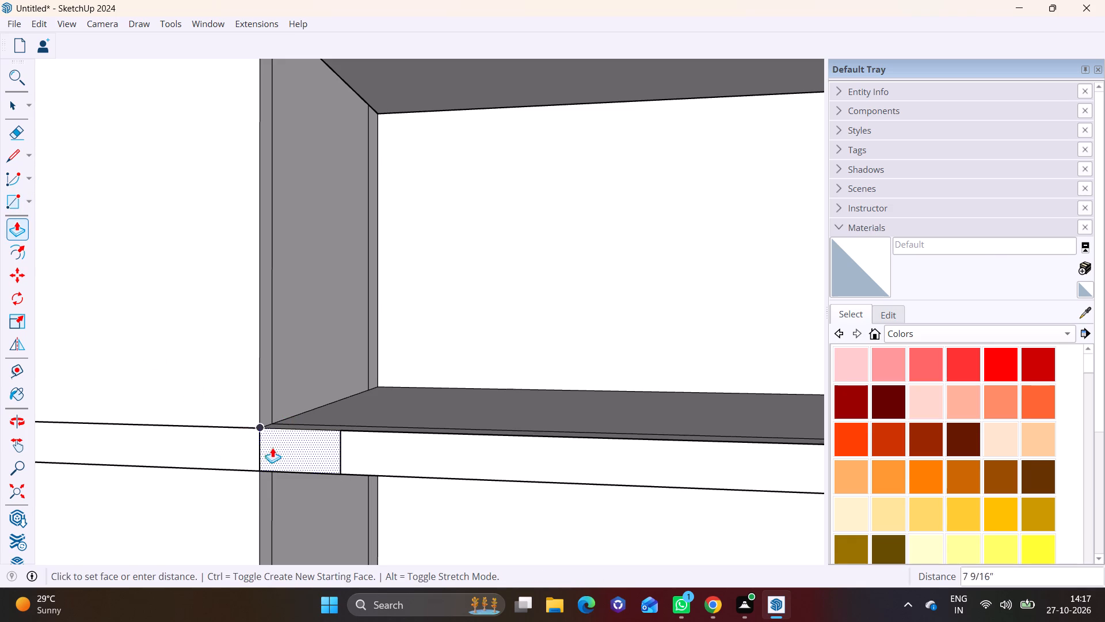
left_click(254, 458)
Push/Pull the block's side face along the slab's front edge to the slab's outer corner, forming a continuous band.
middle_click_drag(328, 431, 308, 435)
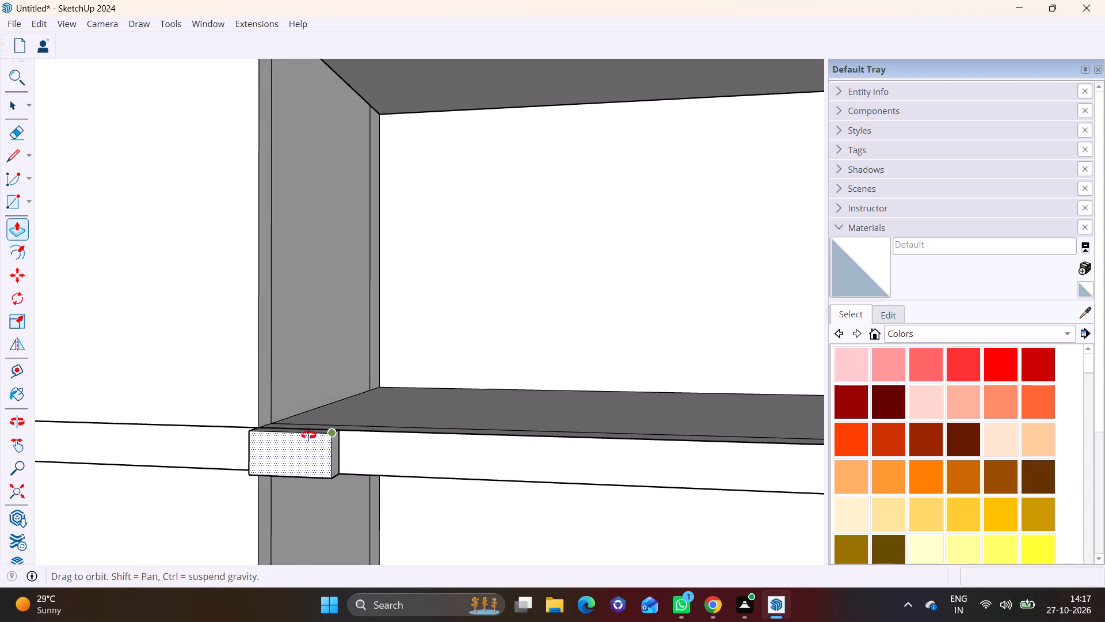
middle_click_drag(308, 435, 144, 456)
left_click(6, 106)
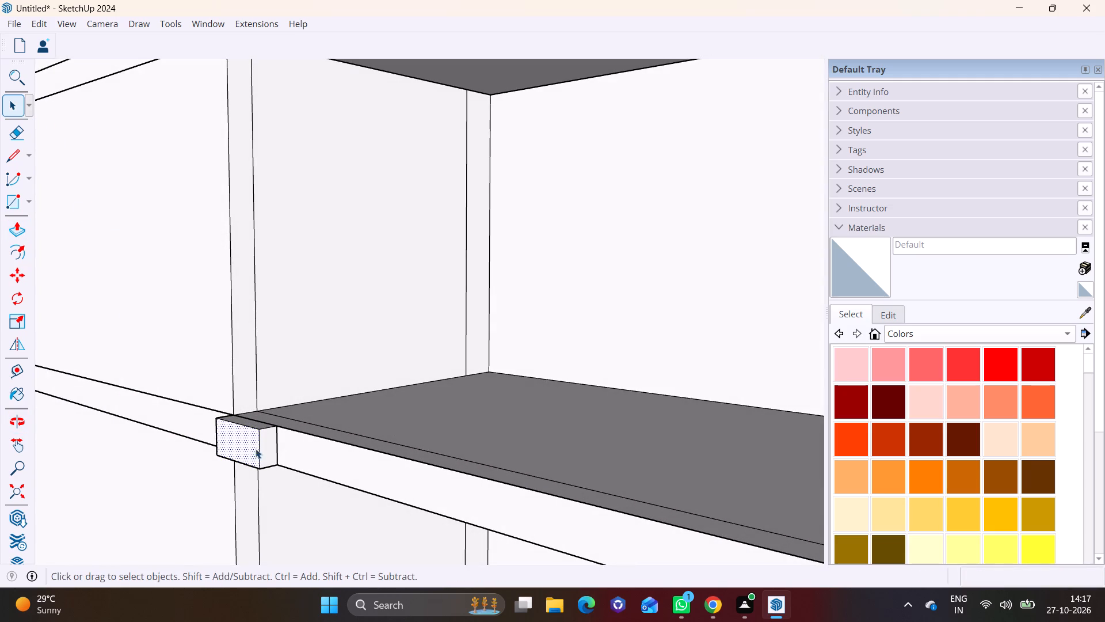
left_click(269, 444)
scroll(270, 444, "down", 2)
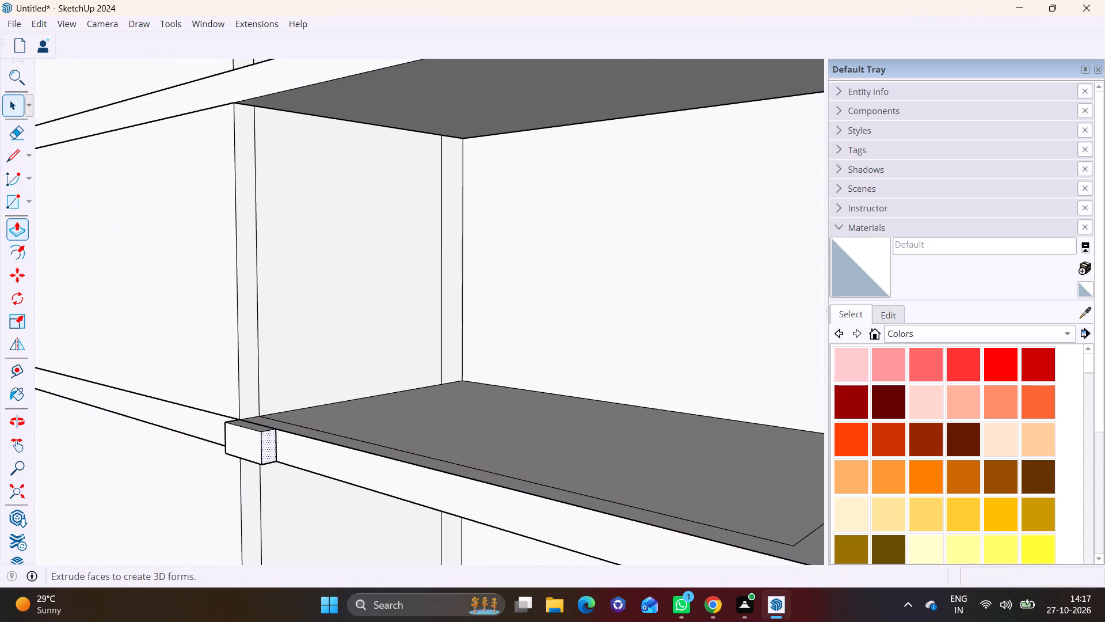
left_click(17, 232)
left_click(266, 452)
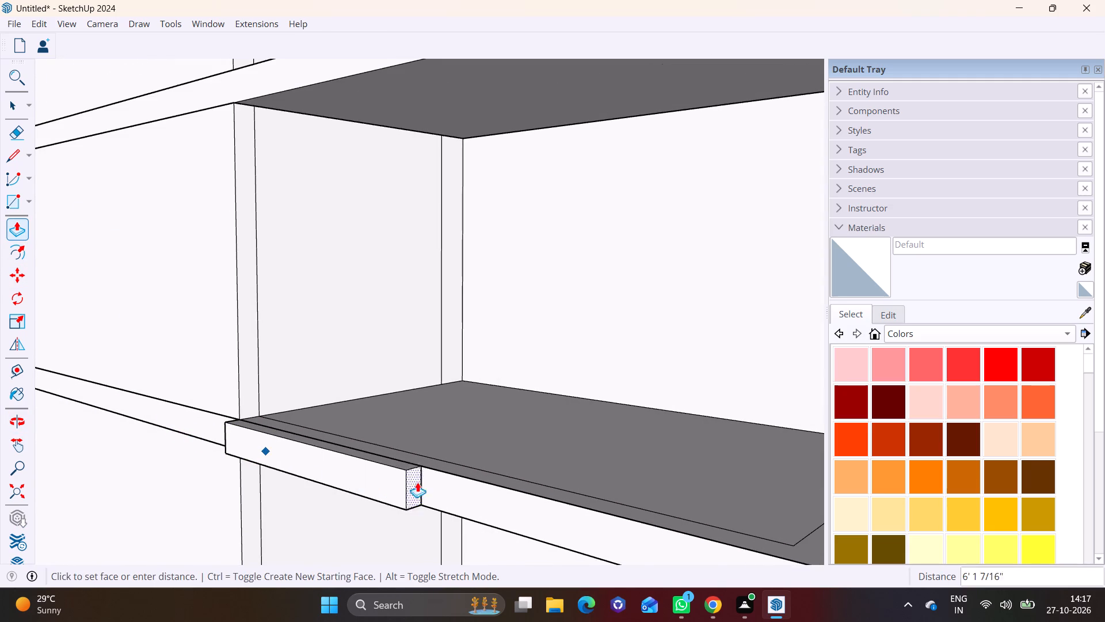
scroll(436, 486, "down", 6)
left_click(637, 523)
Draw a line across the band's top face near its outer end to mark off a post footprint.
scroll(589, 523, "up", 5)
middle_click_drag(585, 521, 497, 450, "shift")
middle_click_drag(481, 465, 458, 549)
middle_click_drag(476, 496, 462, 408, "shift")
middle_click_drag(455, 422, 440, 471)
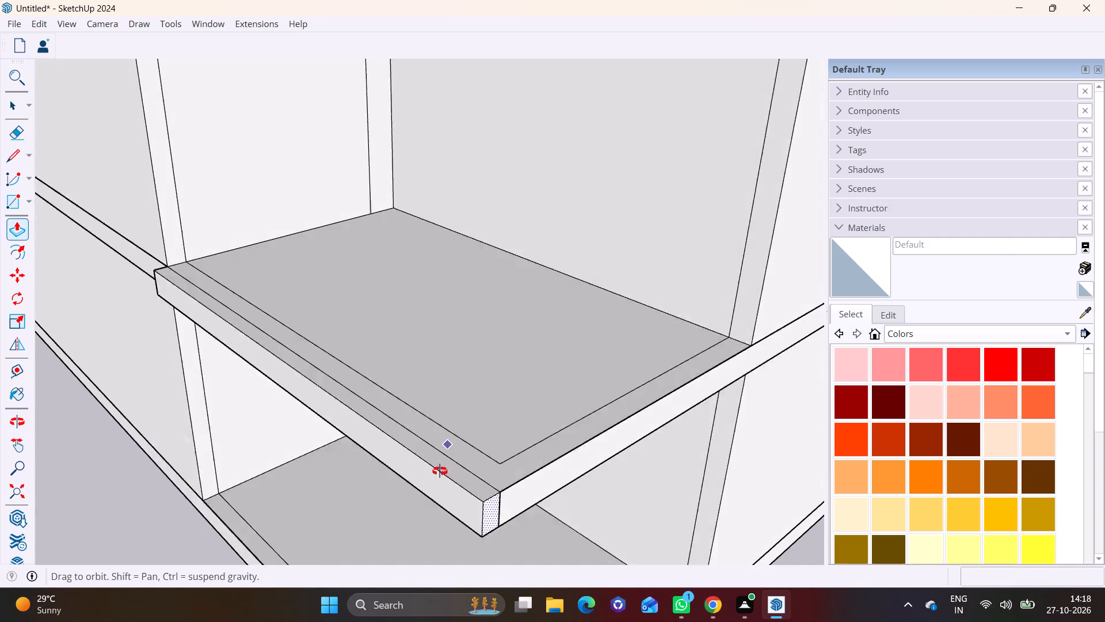
middle_click_drag(440, 471, 429, 505)
left_click(5, 154)
scroll(445, 500, "up", 5)
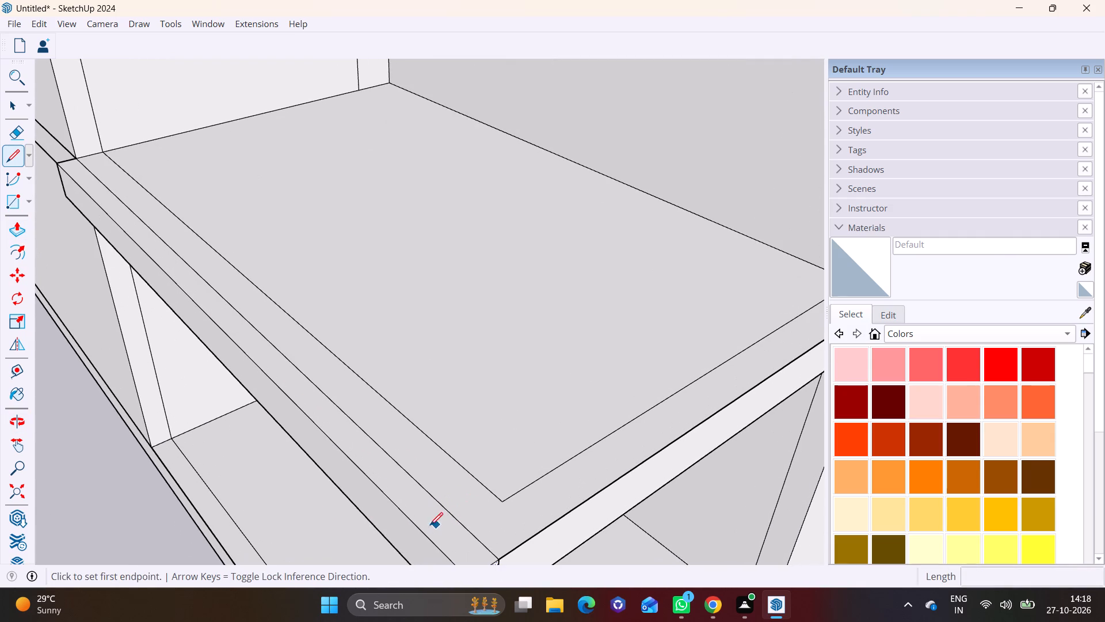
left_click(418, 524)
left_click(445, 512)
Push/Pull the marked end face up 11' to the top of the slab above, forming a corner post.
key("space")
left_click(448, 531)
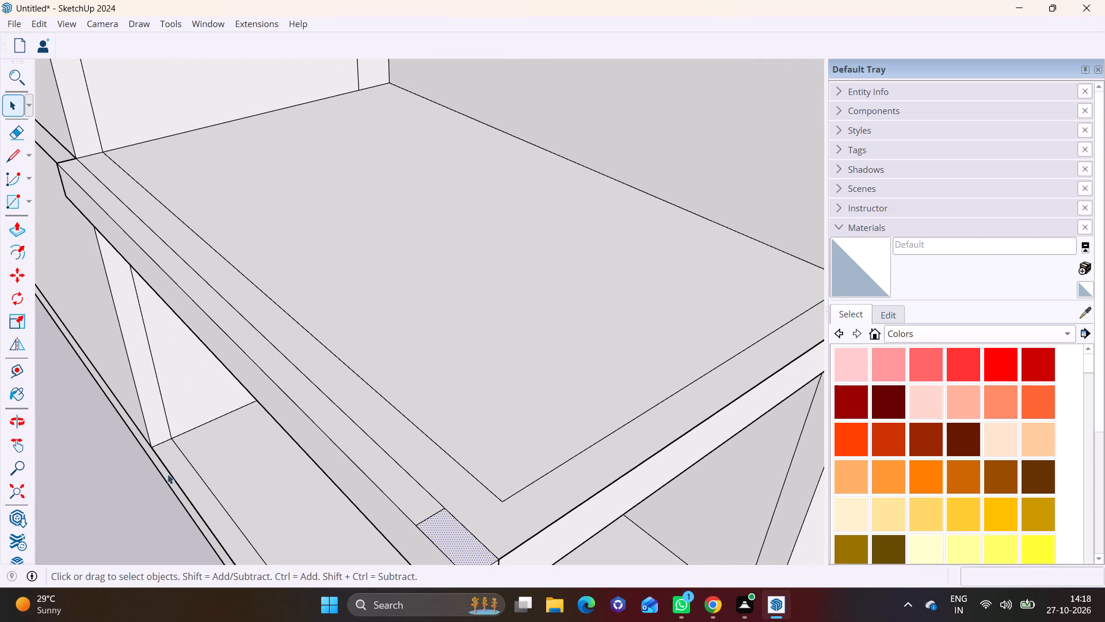
left_click(13, 227)
left_click(443, 530)
scroll(436, 393, "down", 3)
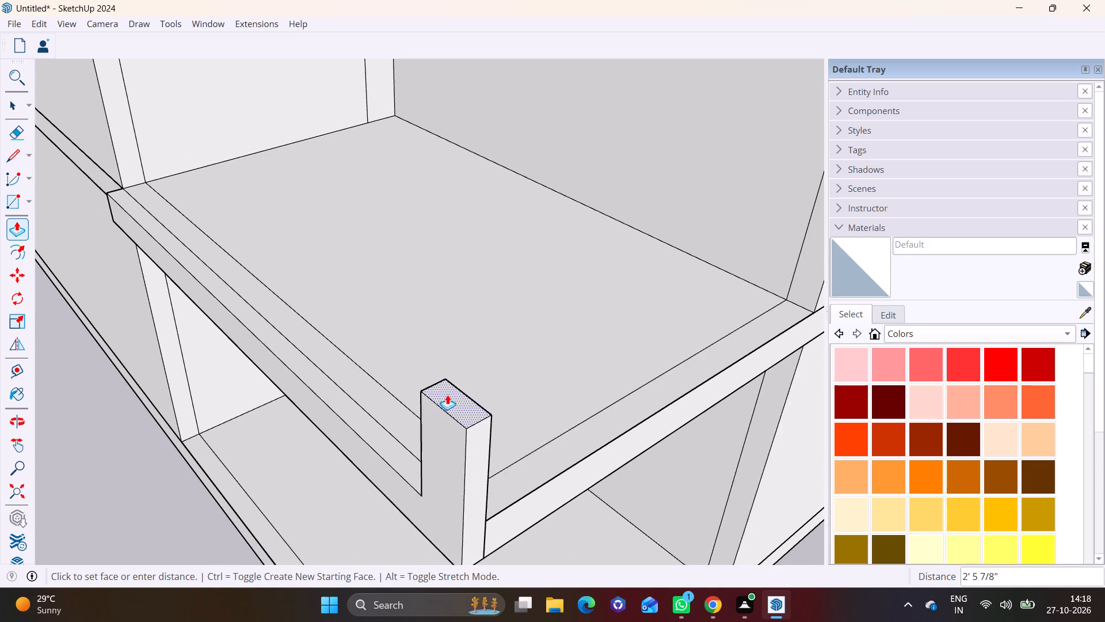
scroll(447, 395, "down", 4)
middle_click_drag(448, 395, 437, 536, "shift")
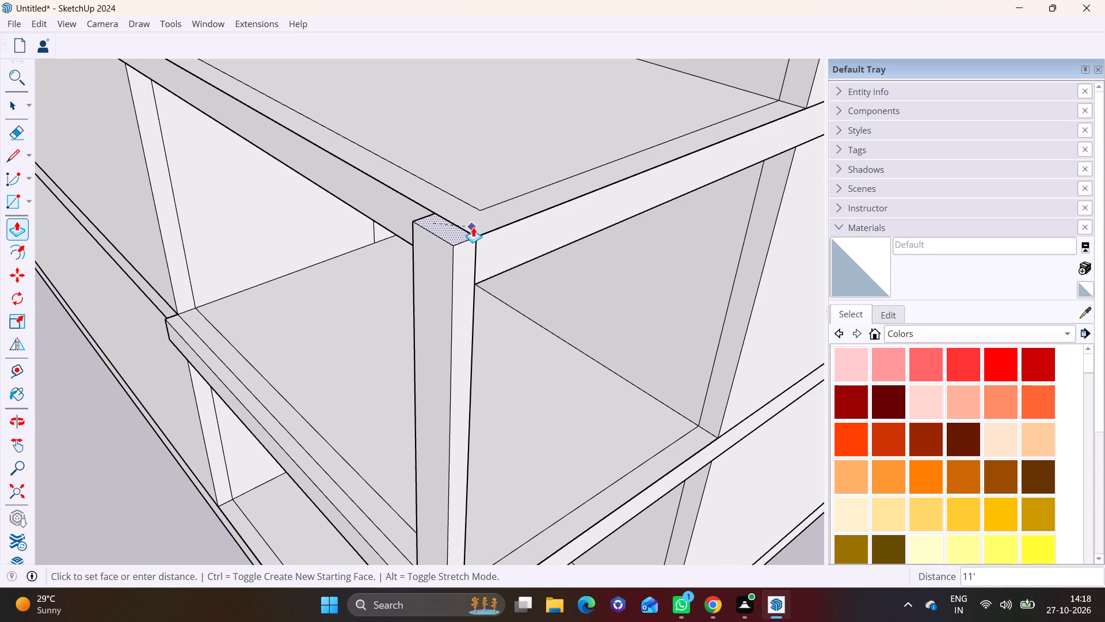
left_click(481, 230)
Draw a line across the post's inner side face, level with the underside of the upper slab.
middle_click_drag(388, 309, 800, 203)
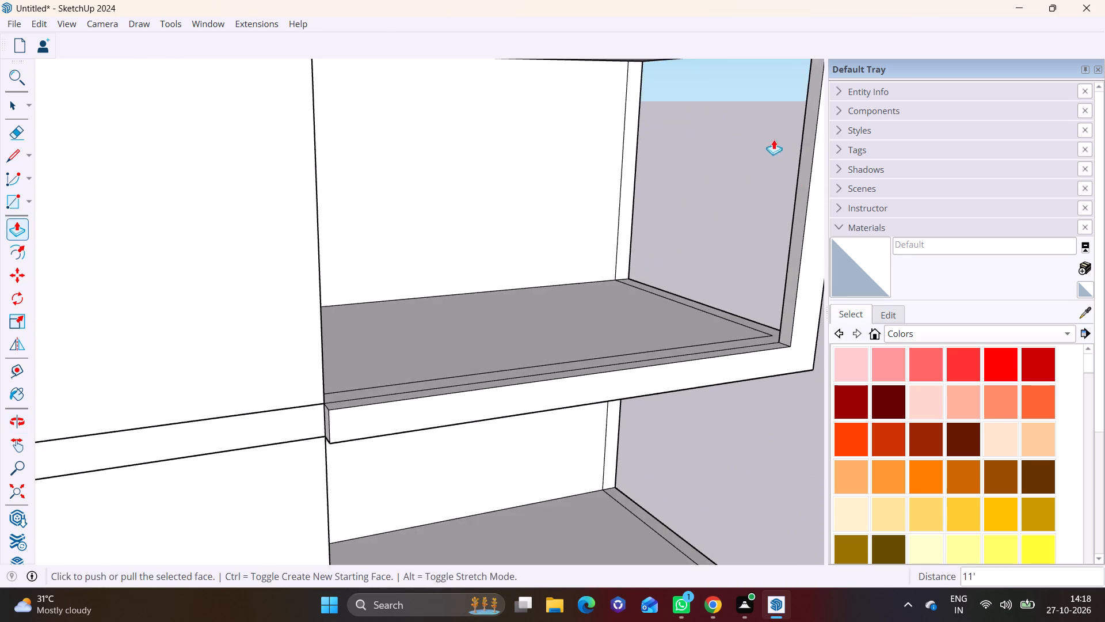
middle_click_drag(748, 140, 488, 398, "shift")
scroll(517, 329, "up", 6)
scroll(478, 301, "down", 2)
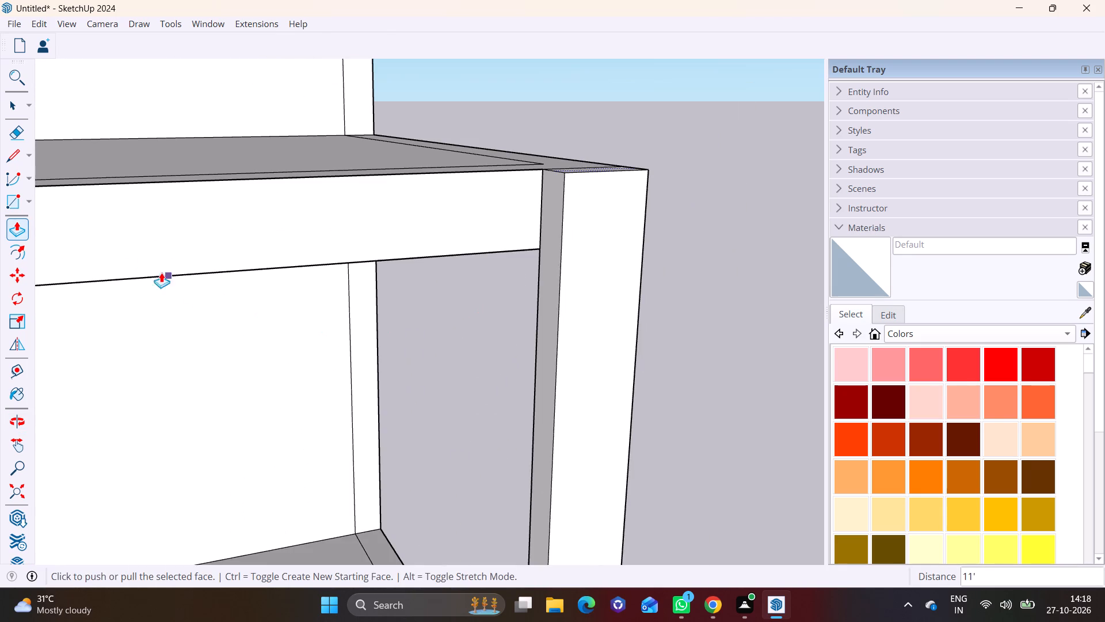
left_click(5, 155)
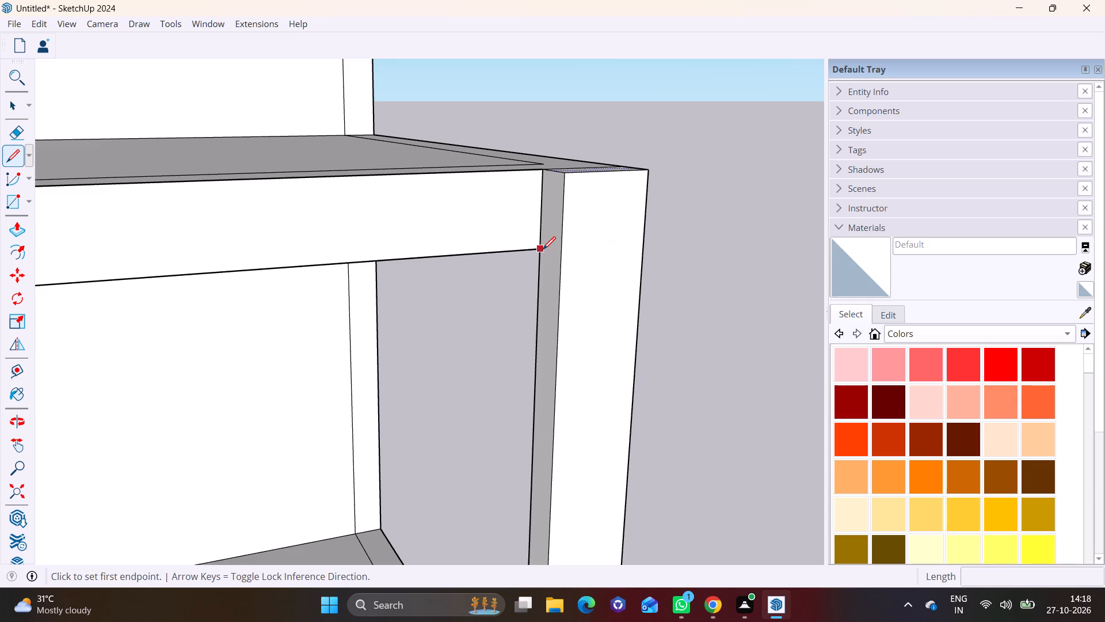
left_click(543, 249)
left_click(563, 255)
Push/Pull the post's marked upper face about 16' 5 1/2" along the upper slab to the recess's inner wall, forming a top beam.
key("space")
left_click(547, 225)
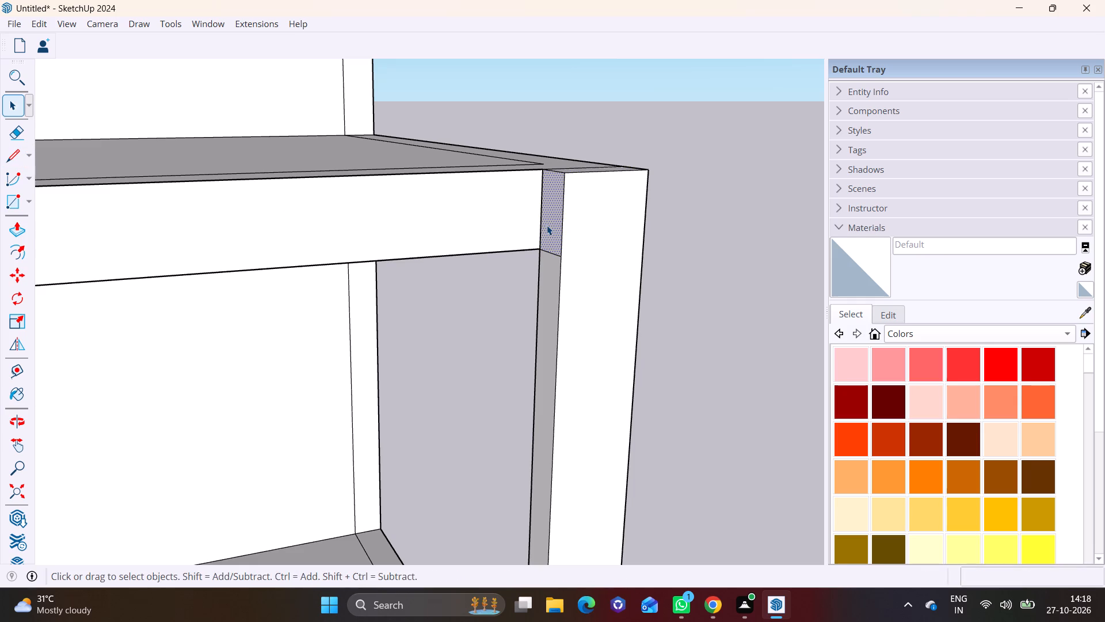
left_click(9, 229)
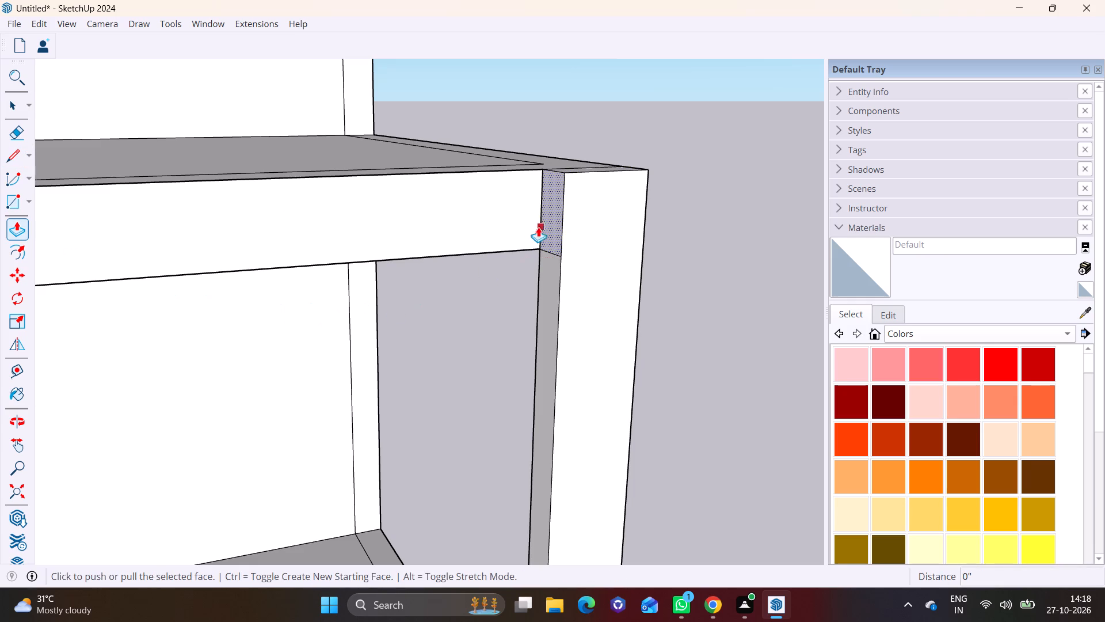
left_click(550, 221)
scroll(306, 299, "down", 6)
middle_click_drag(249, 312, 304, 287, "shift")
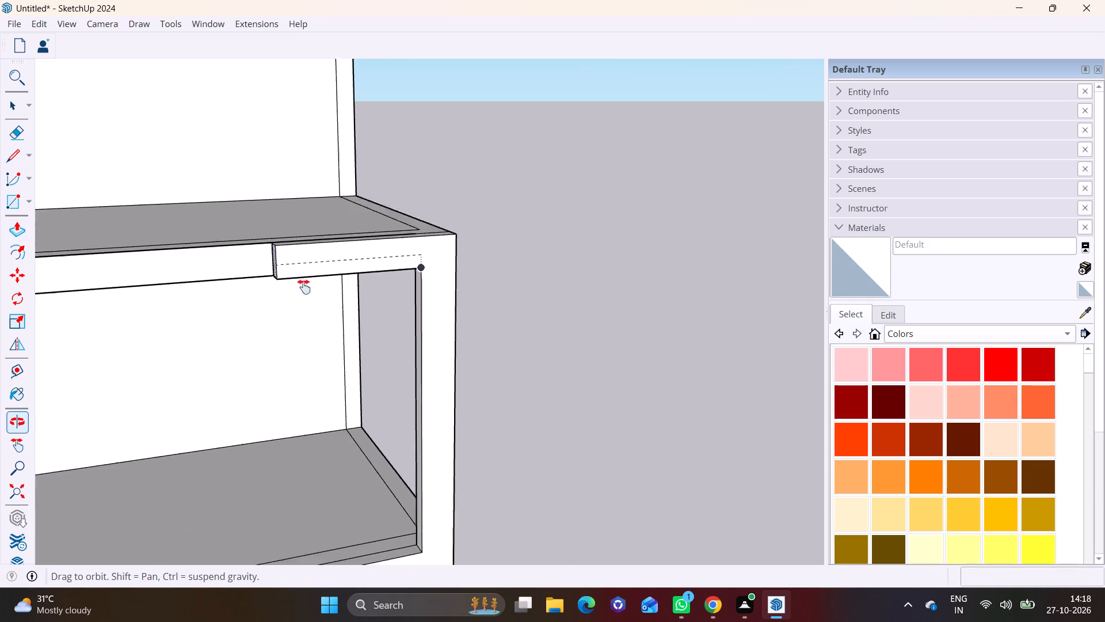
middle_click_drag(304, 287, 459, 261, "shift")
left_click(132, 275)
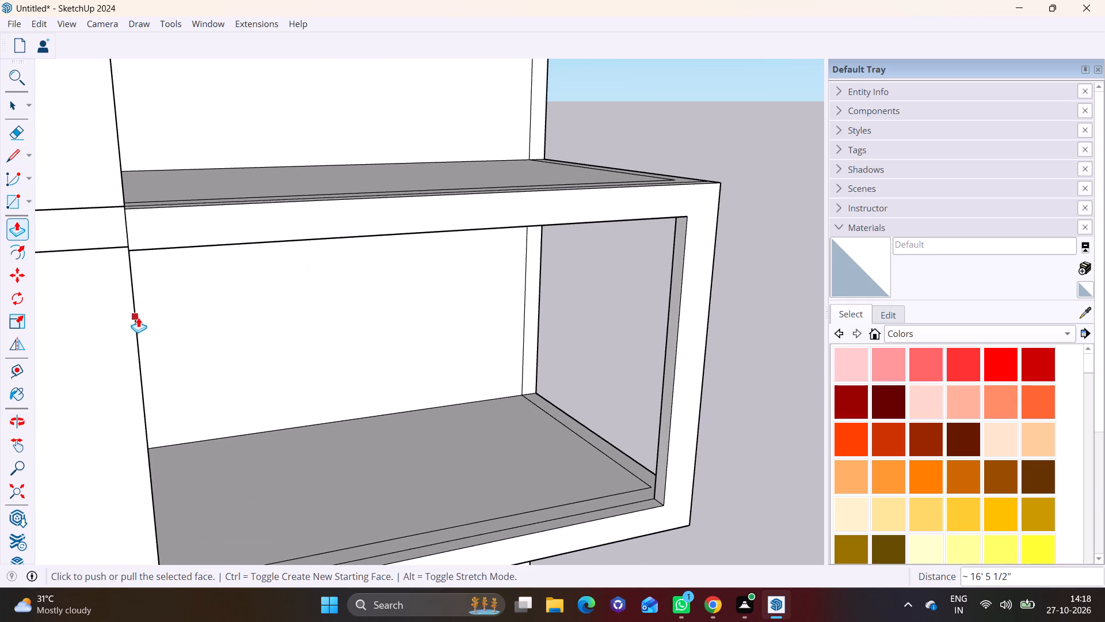
Draw a line across the top beam's underside near the recess's inner wall to mark off a second post.
middle_click_drag(138, 317, 137, 135)
middle_click_drag(162, 182, 182, 342, "shift")
scroll(203, 333, "up", 4)
left_click(20, 154)
middle_click_drag(139, 242, 158, 166)
scroll(170, 169, "up", 5)
left_click(237, 196)
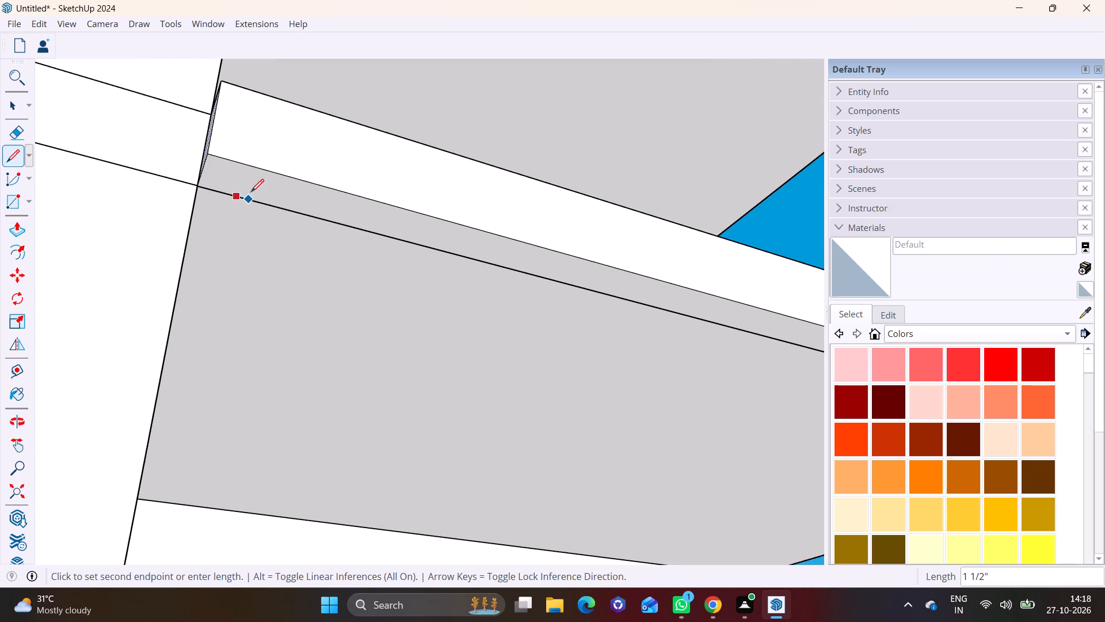
left_click(254, 169)
Push/Pull the marked-off square under the top beam down about 9' 11 15/16" to the lower slab, forming the second post.
key("space")
left_click(231, 181)
left_click(8, 225)
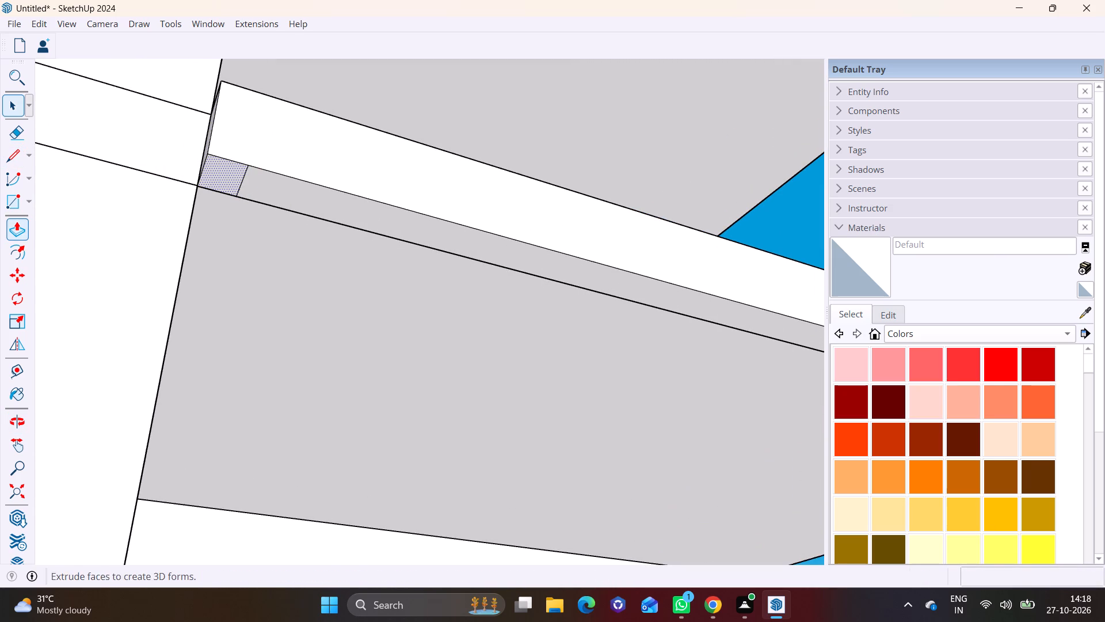
left_click(219, 175)
scroll(175, 407, "down", 5)
middle_click_drag(180, 446, 238, 243, "shift")
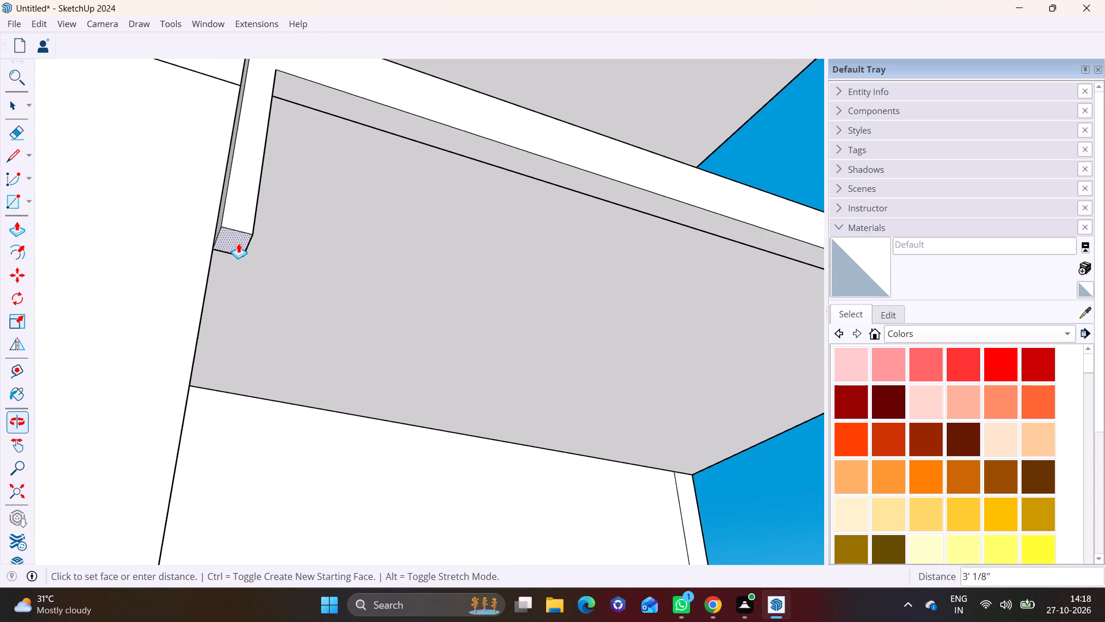
middle_click_drag(196, 396, 270, 219)
scroll(250, 378, "down", 9)
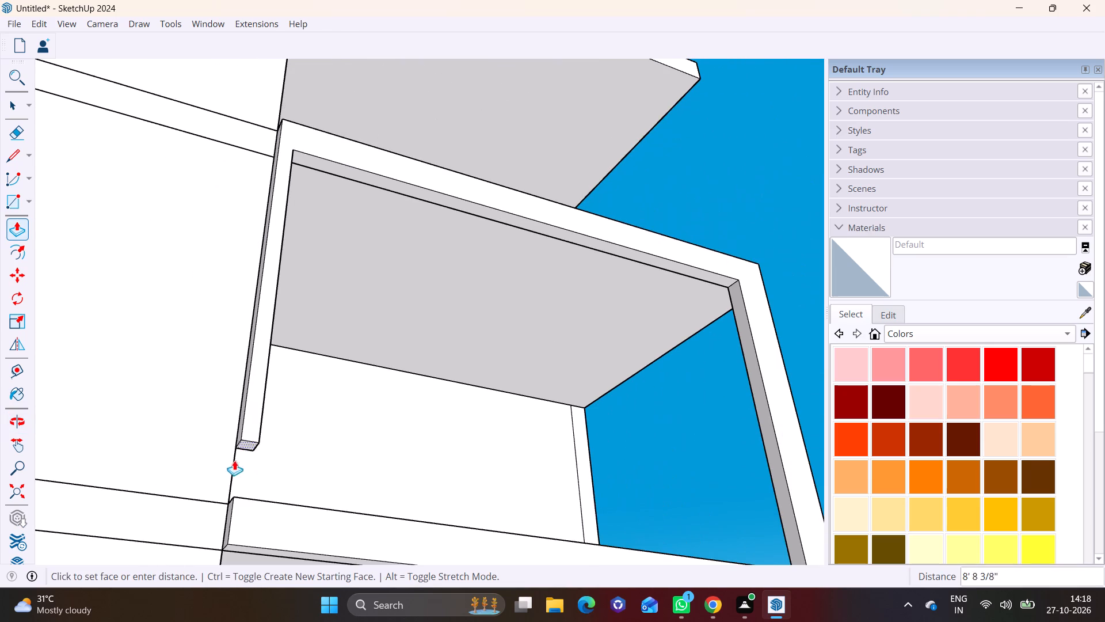
left_click(235, 505)
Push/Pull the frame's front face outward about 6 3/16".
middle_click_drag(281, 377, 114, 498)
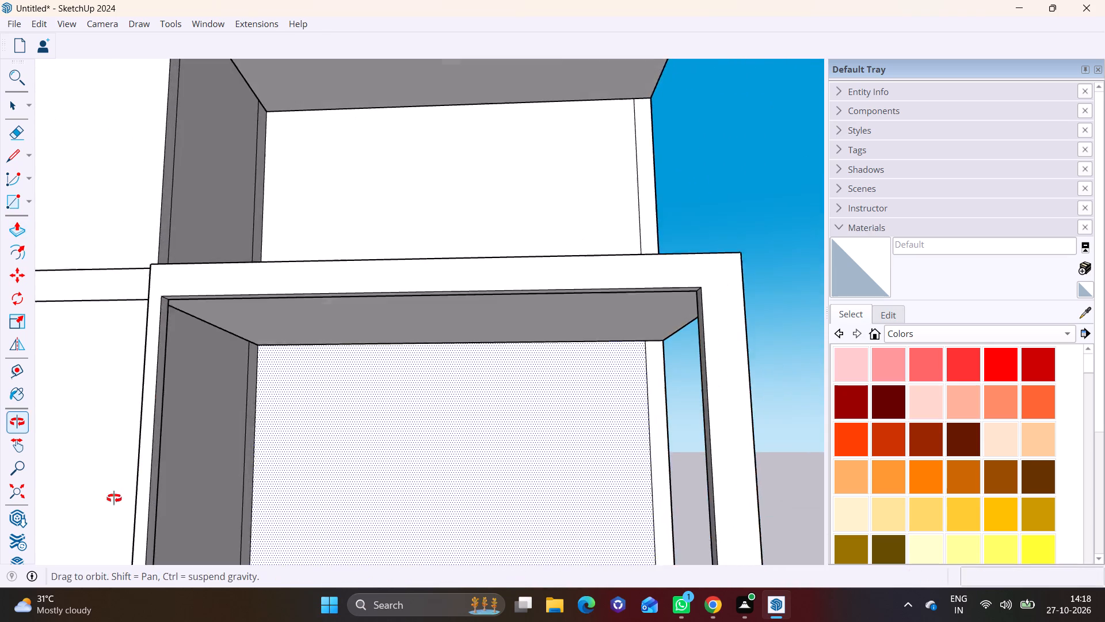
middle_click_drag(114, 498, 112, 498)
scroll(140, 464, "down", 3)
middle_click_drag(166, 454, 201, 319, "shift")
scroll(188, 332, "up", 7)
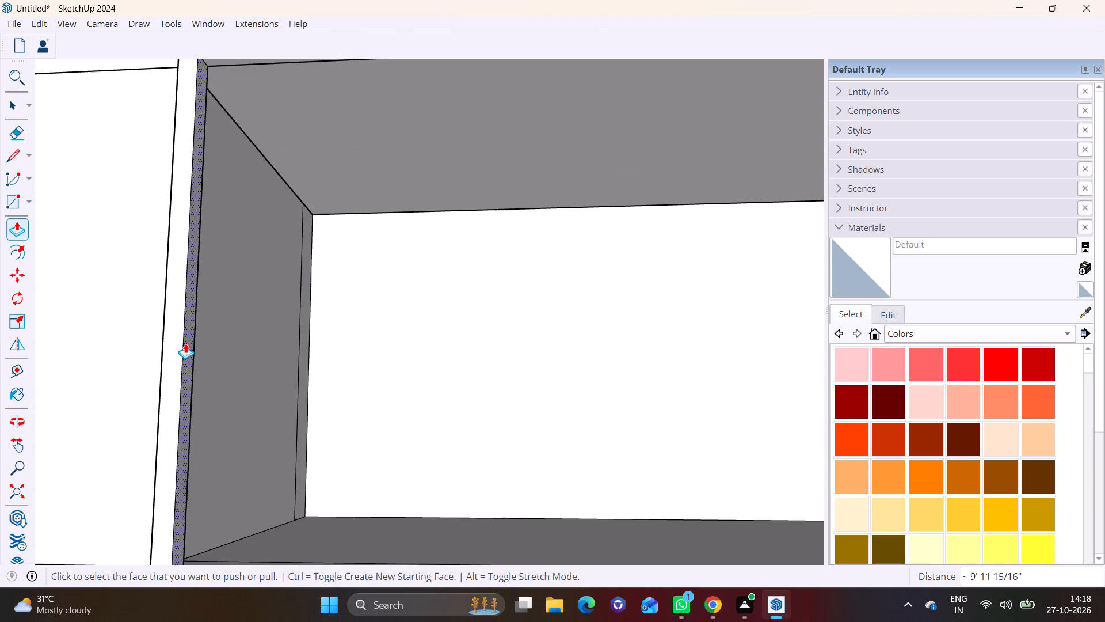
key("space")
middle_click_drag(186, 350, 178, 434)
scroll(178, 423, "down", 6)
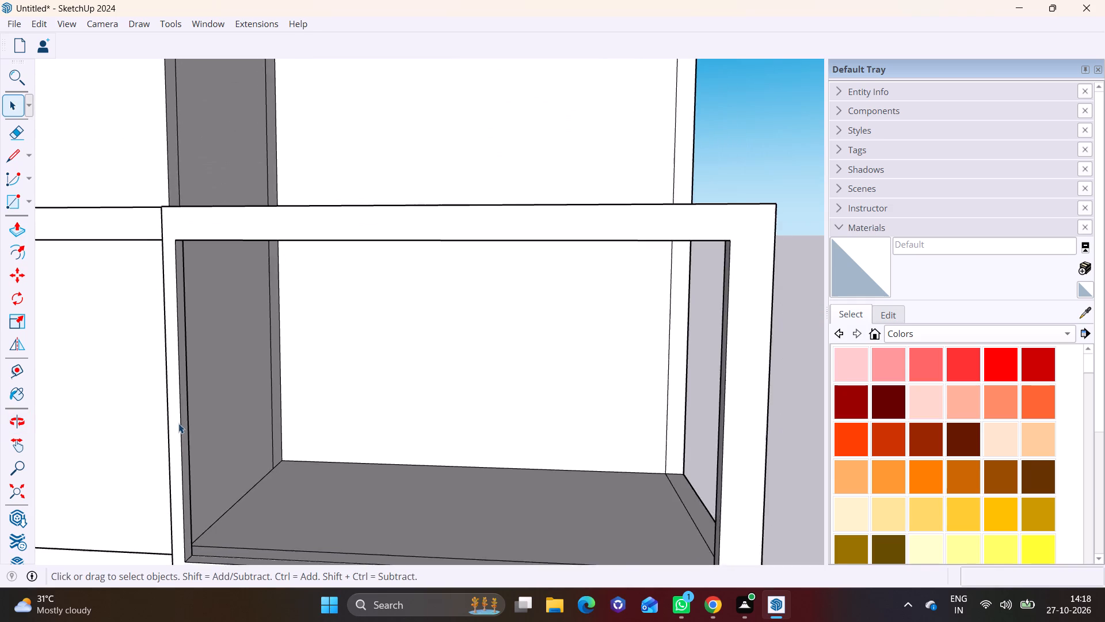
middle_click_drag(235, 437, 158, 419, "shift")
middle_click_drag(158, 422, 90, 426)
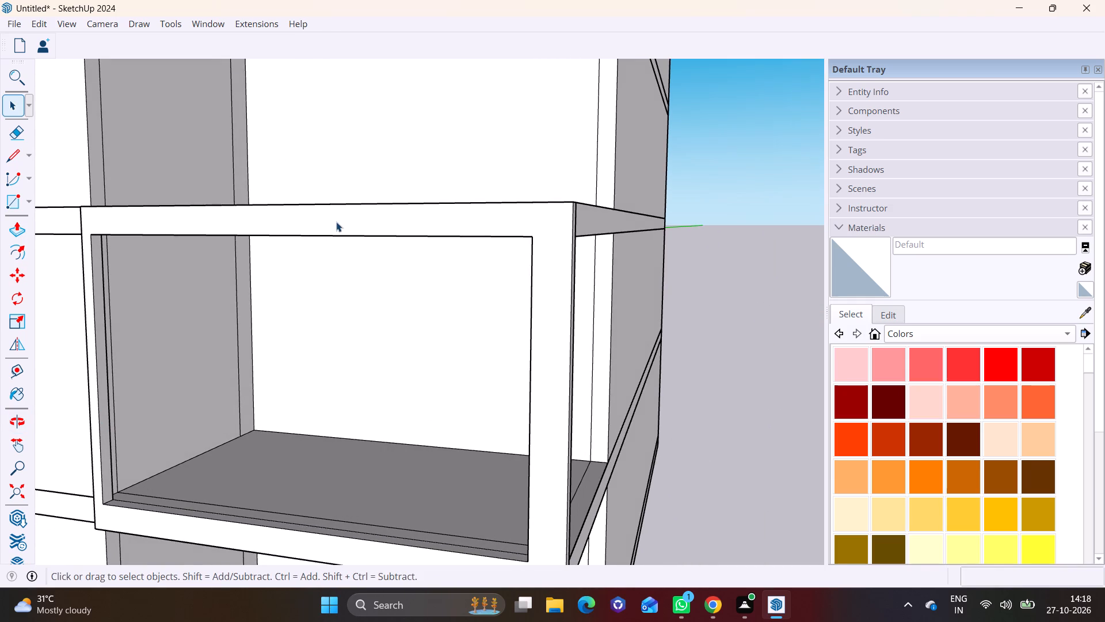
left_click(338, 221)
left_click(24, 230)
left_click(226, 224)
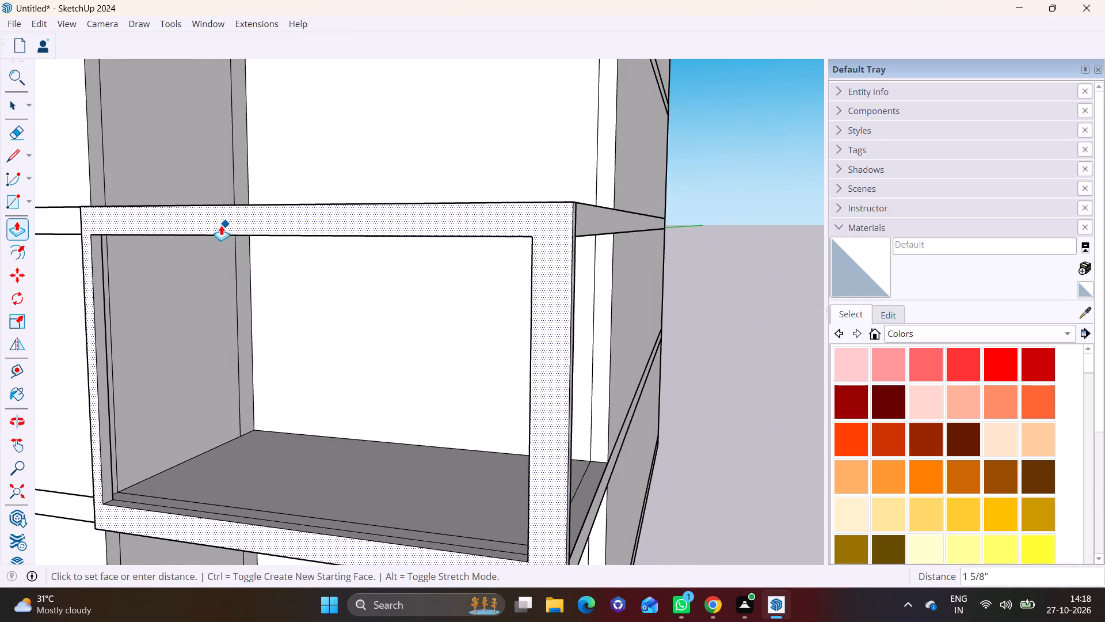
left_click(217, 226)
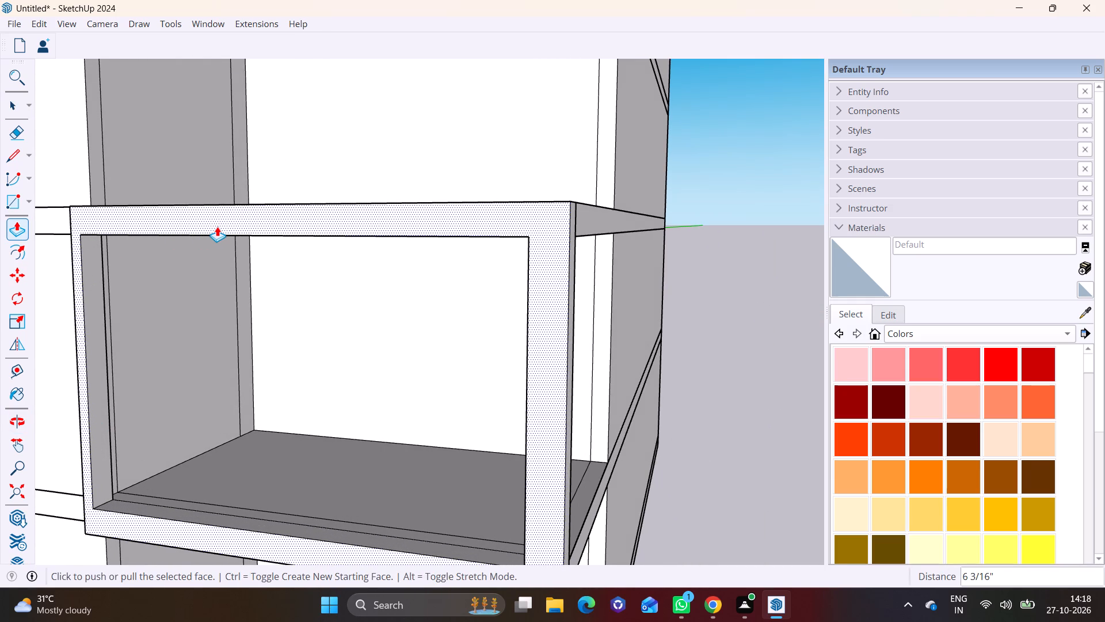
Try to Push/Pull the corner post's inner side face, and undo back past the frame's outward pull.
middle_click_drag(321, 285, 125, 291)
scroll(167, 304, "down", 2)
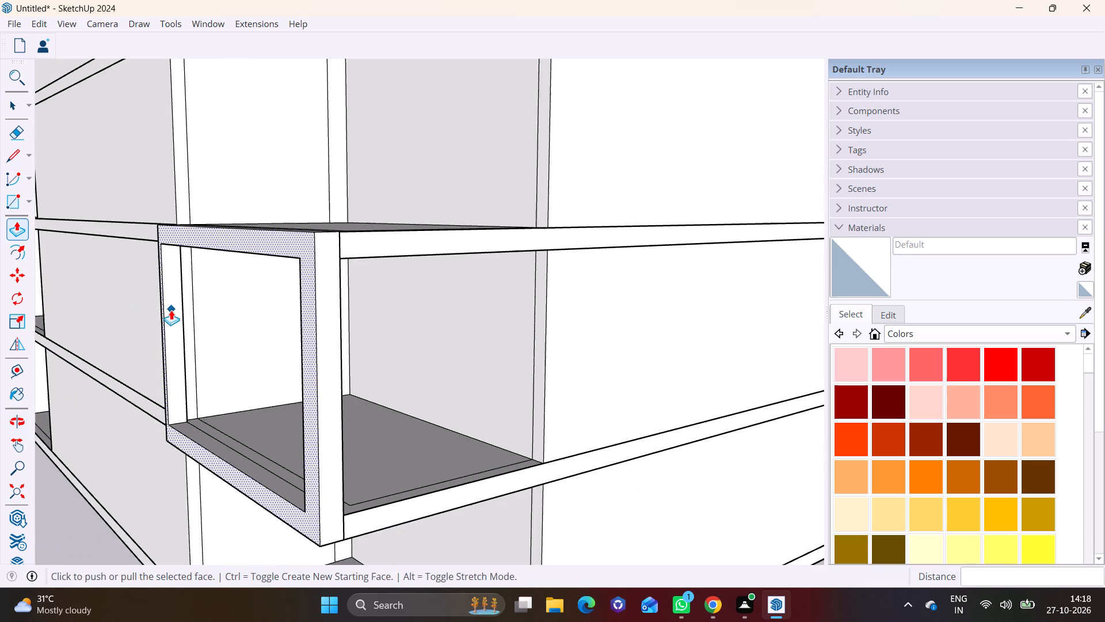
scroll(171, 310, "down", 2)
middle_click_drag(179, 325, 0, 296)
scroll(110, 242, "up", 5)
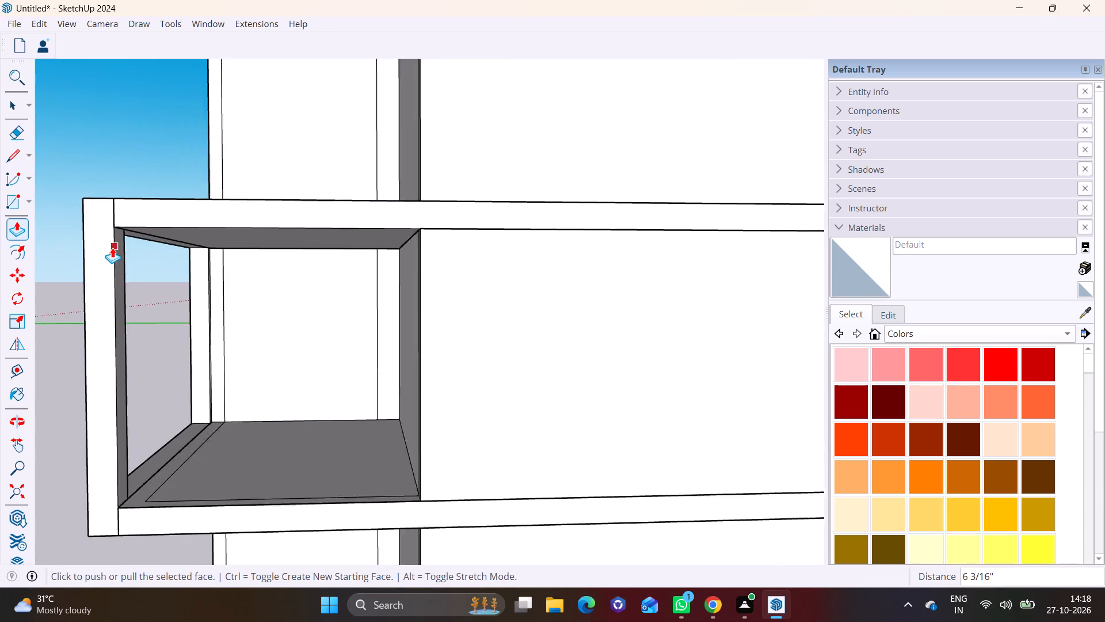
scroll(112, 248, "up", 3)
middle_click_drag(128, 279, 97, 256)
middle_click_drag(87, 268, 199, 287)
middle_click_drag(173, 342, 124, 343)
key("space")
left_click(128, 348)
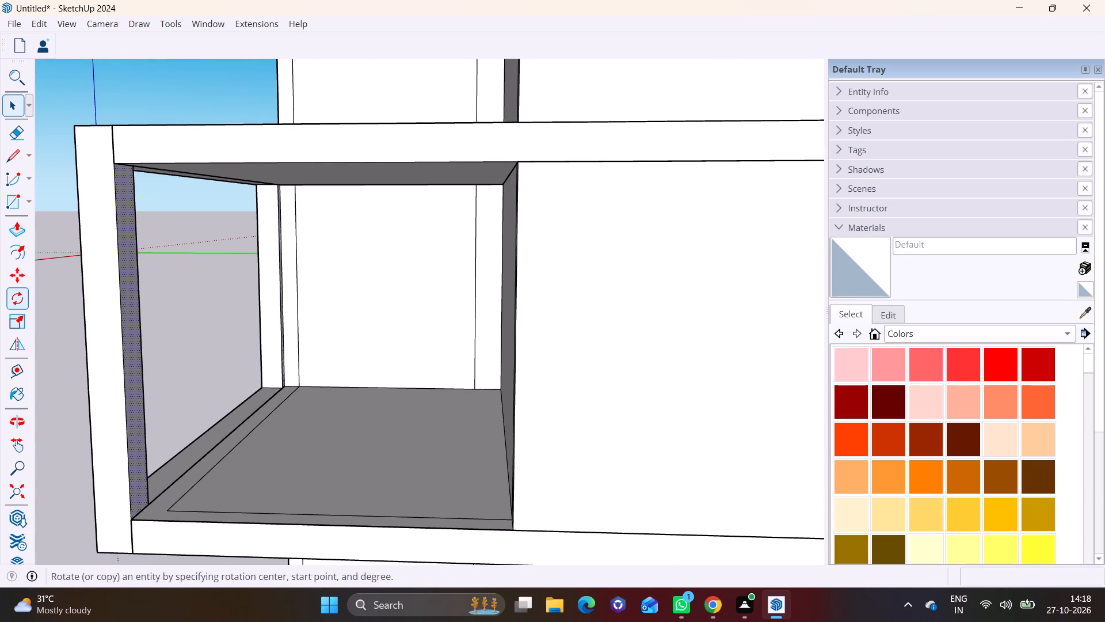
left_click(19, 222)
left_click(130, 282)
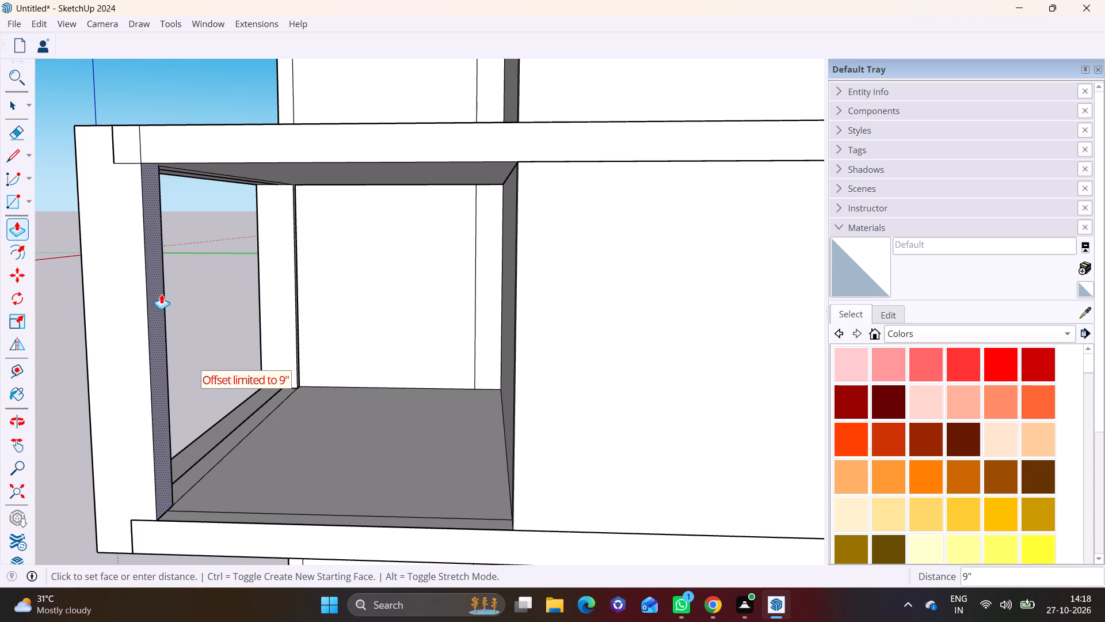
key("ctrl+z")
Draw a rectangle over the corner post's inner side face, from its bottom outer corner to its top inner corner.
left_click(29, 205)
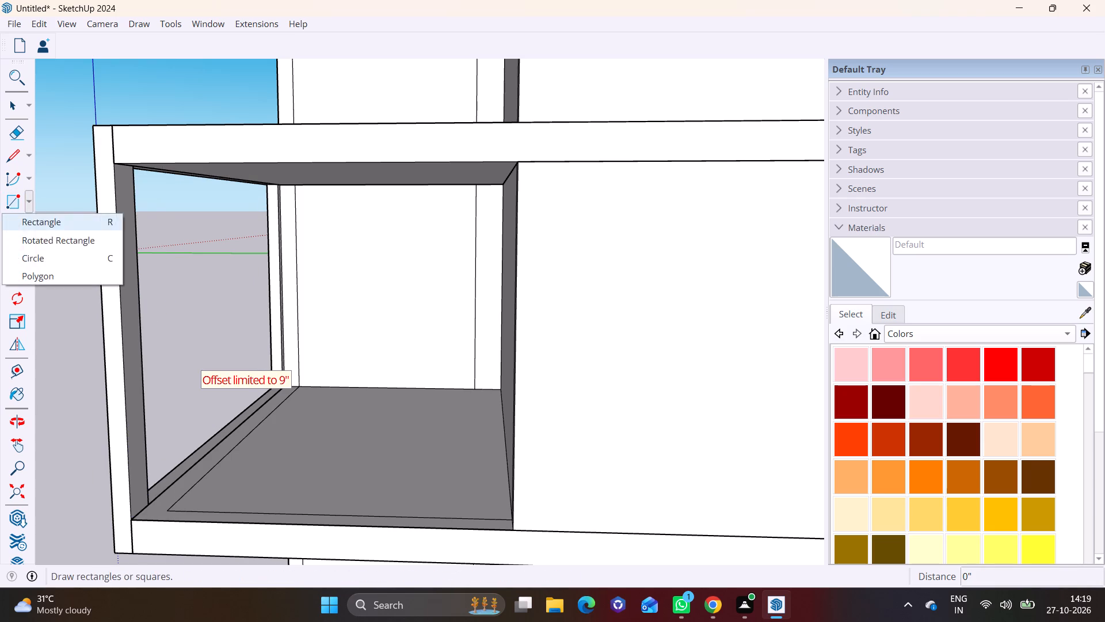
left_click(41, 222)
middle_click_drag(163, 346, 105, 358)
middle_click_drag(105, 375, 334, 381, "shift")
scroll(280, 457, "up", 2)
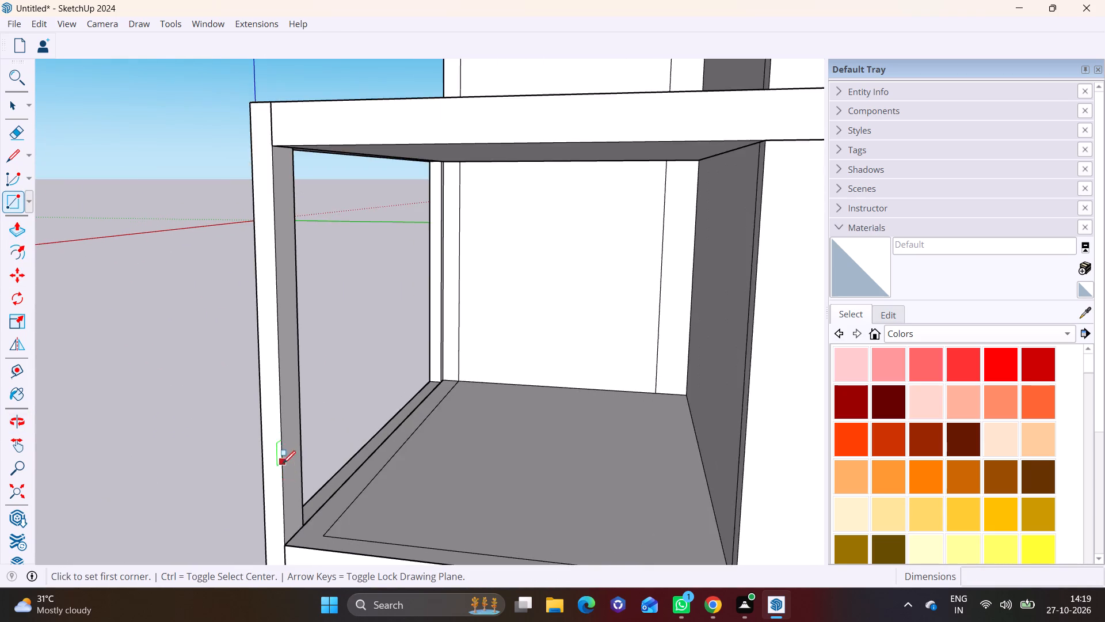
scroll(283, 464, "up", 2)
left_click(289, 563)
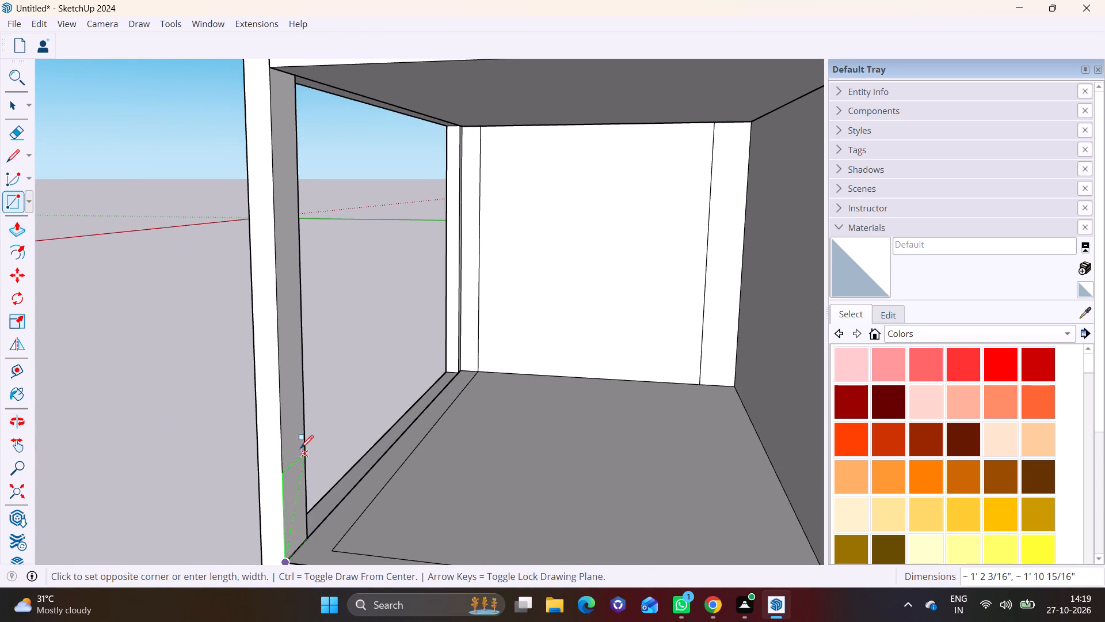
scroll(290, 370, "down", 2)
scroll(296, 132, "up", 6)
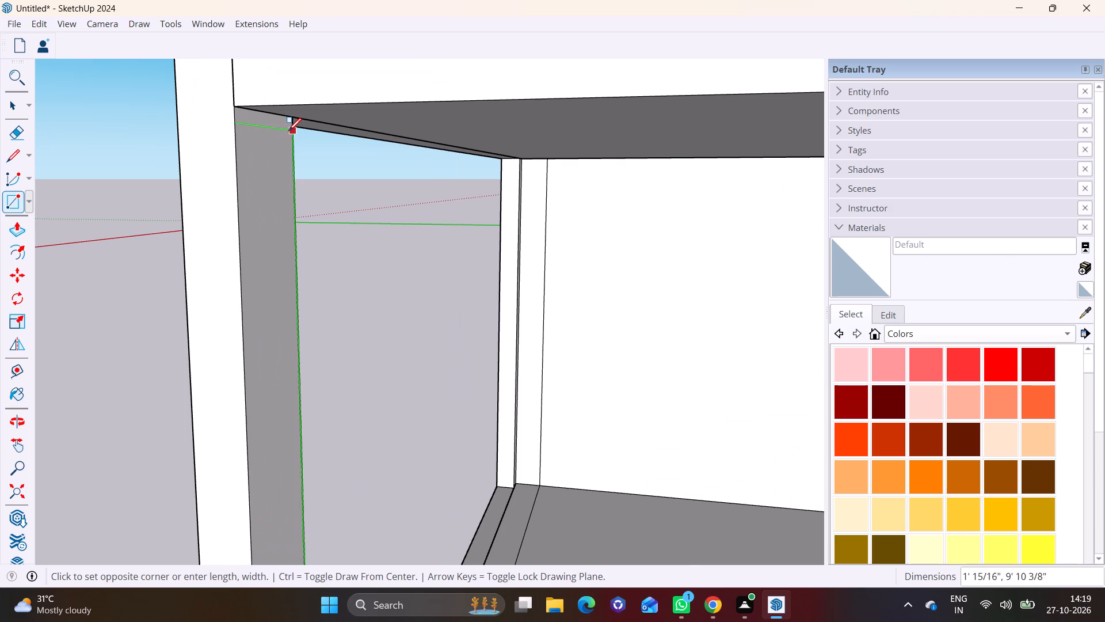
left_click(294, 122)
Delete the face filling the recess's open side next to the corner post.
key("space")
left_click(347, 235)
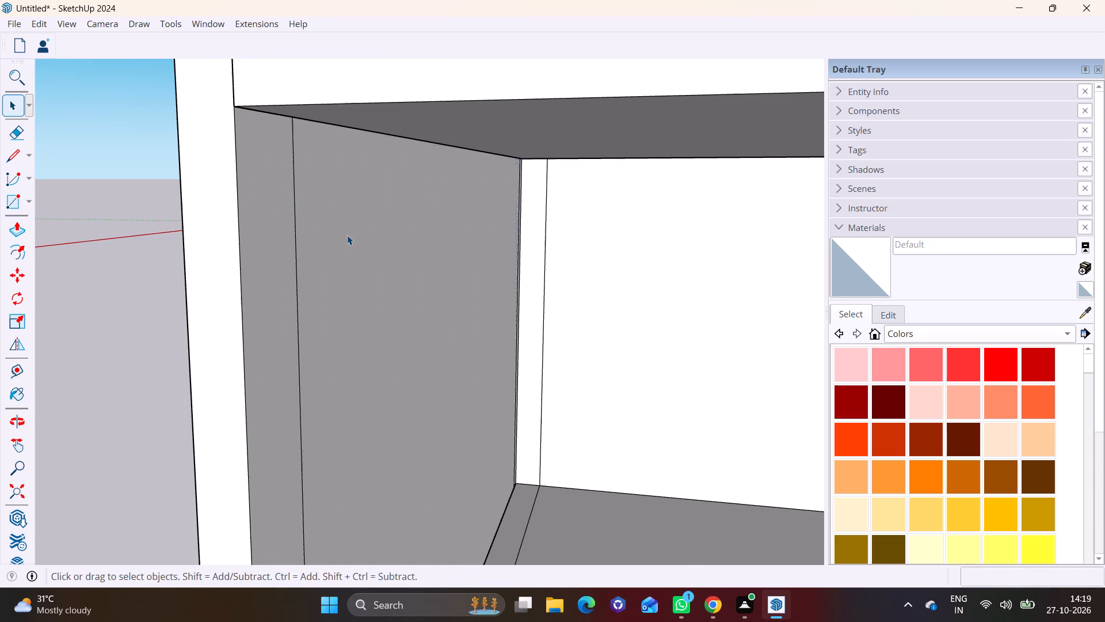
key("Delete")
Push/Pull the corner post's inner side face 10' 10" back to the building wall, closing the recess's open side.
left_click(280, 325)
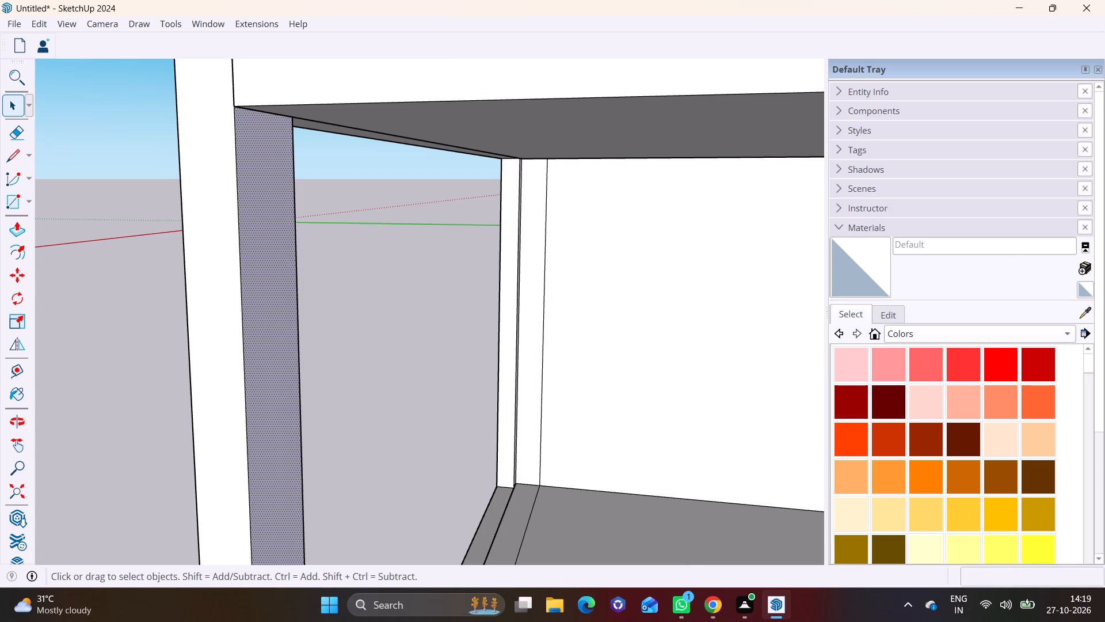
left_click(14, 225)
left_click(273, 298)
scroll(478, 341, "down", 5)
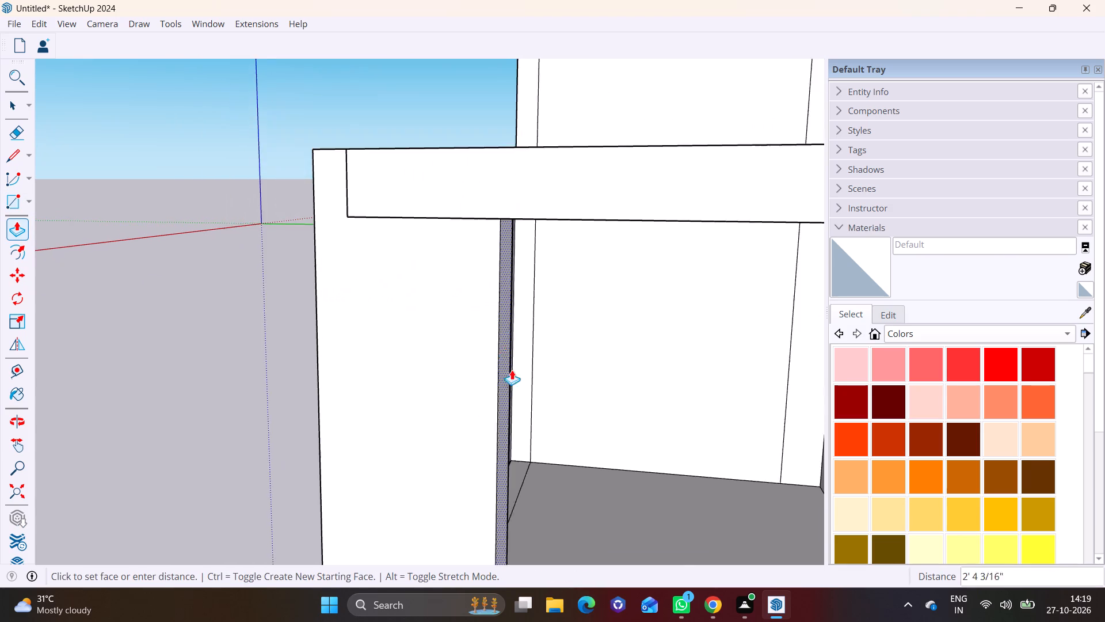
scroll(512, 370, "down", 4)
middle_click_drag(691, 388, 362, 320, "shift")
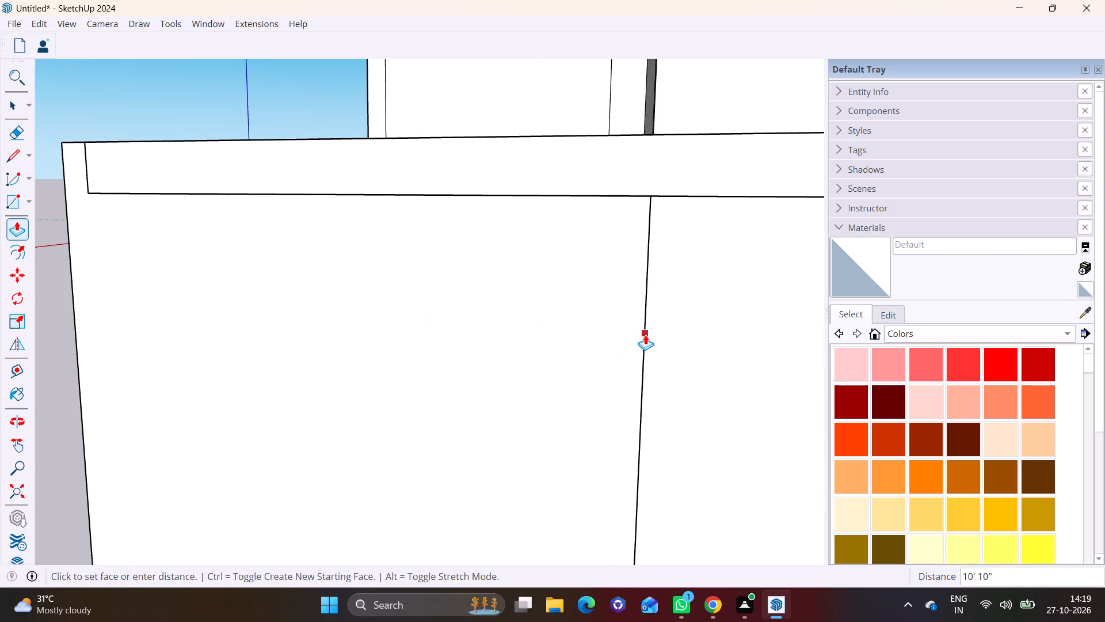
left_click(645, 335)
Paint the projecting frame's front face with the brown Color C08.
scroll(249, 393, "down", 6)
middle_click_drag(106, 433, 491, 401)
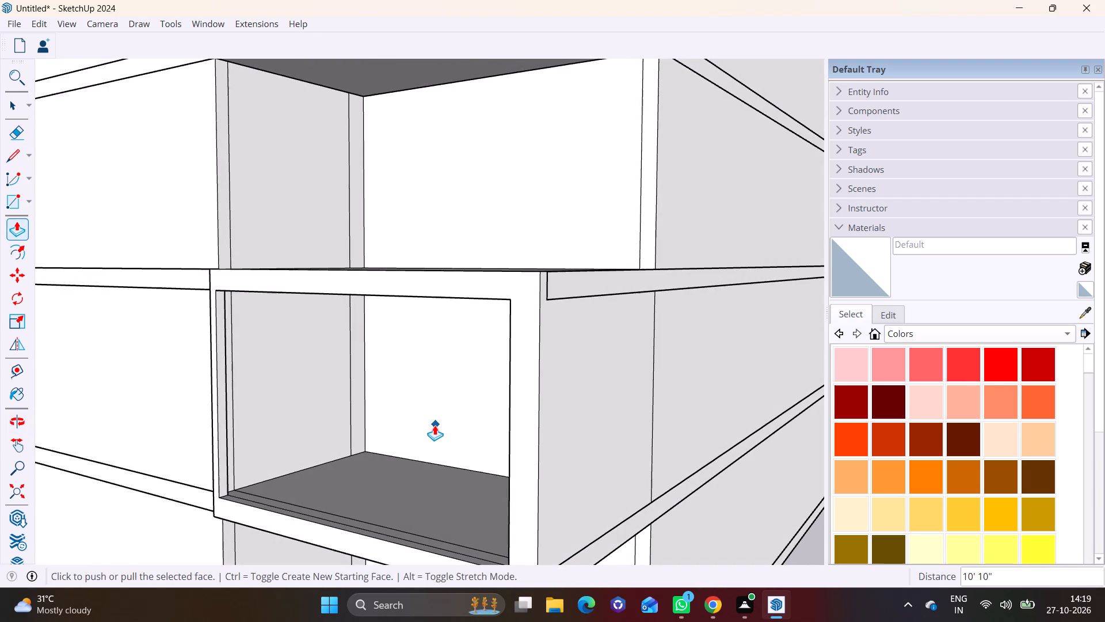
scroll(435, 425, "down", 2)
middle_click_drag(421, 424, 240, 441, "shift")
middle_click_drag(322, 380, 515, 358, "shift")
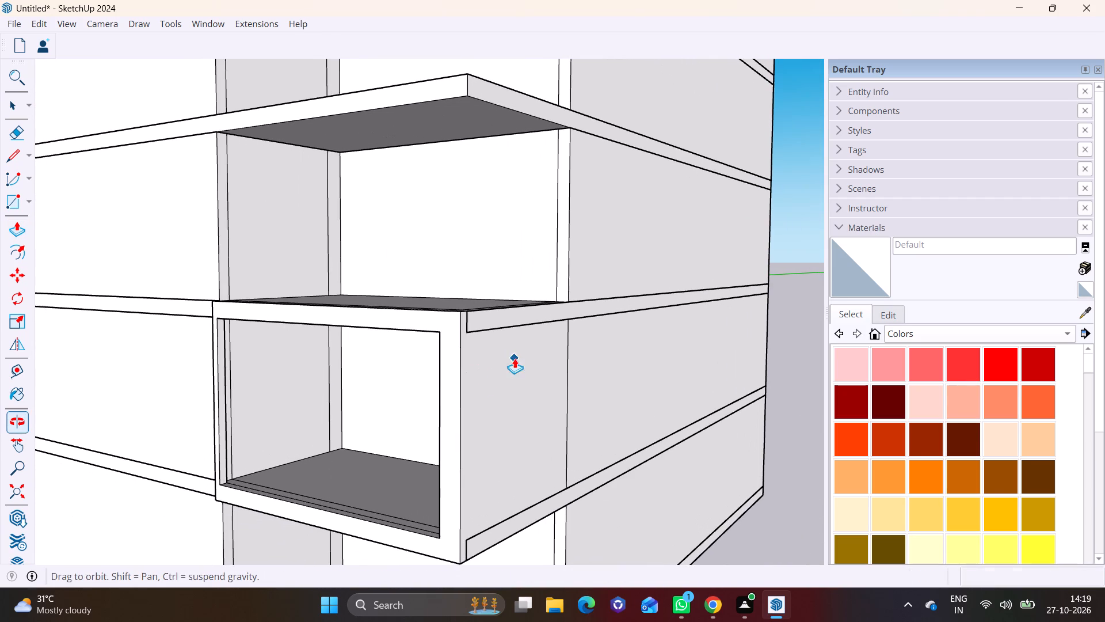
scroll(446, 393, "down", 1)
middle_click_drag(441, 395, 434, 335, "shift")
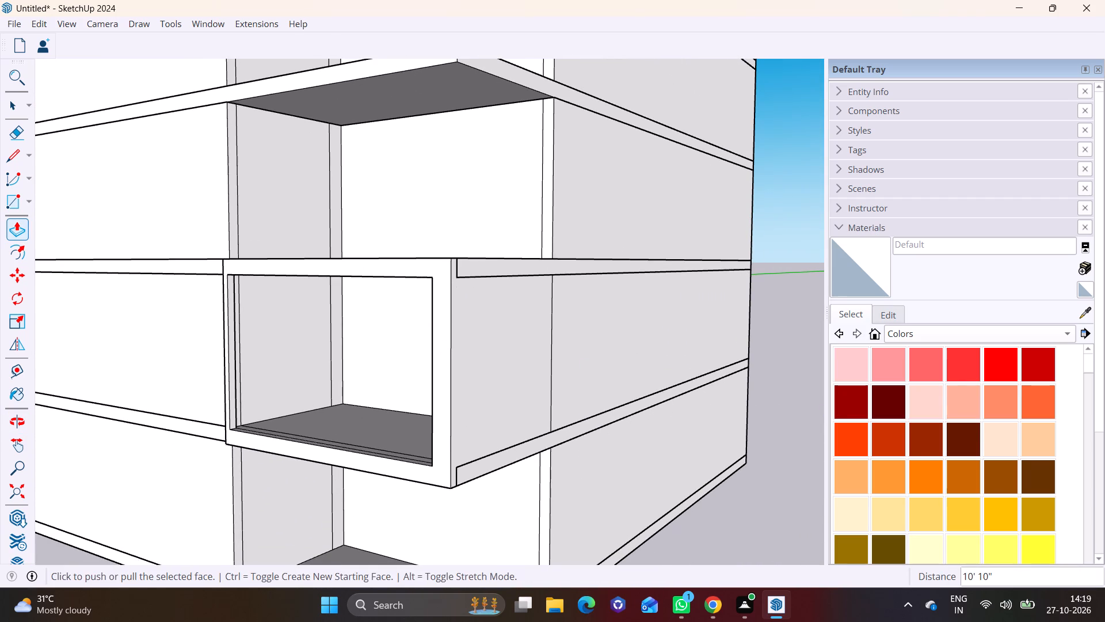
left_click(1028, 472)
left_click(436, 475)
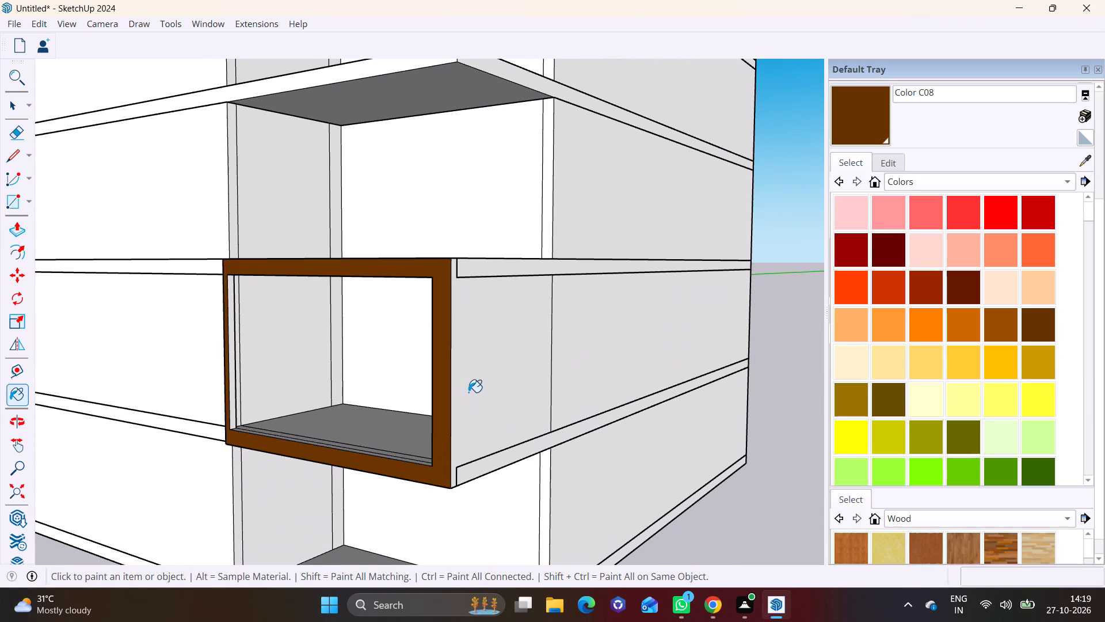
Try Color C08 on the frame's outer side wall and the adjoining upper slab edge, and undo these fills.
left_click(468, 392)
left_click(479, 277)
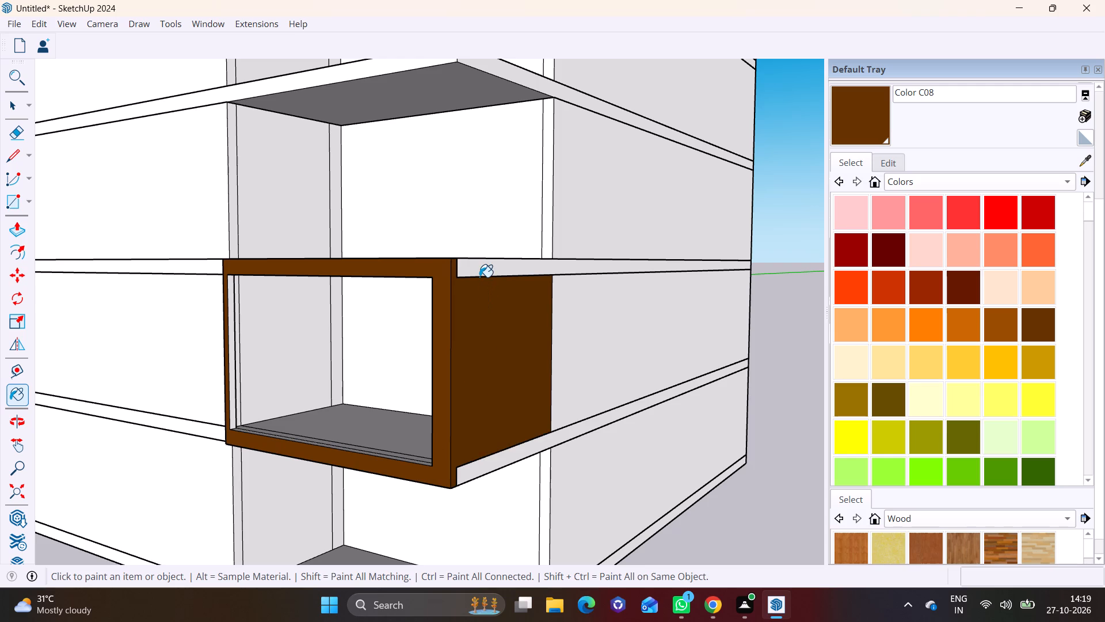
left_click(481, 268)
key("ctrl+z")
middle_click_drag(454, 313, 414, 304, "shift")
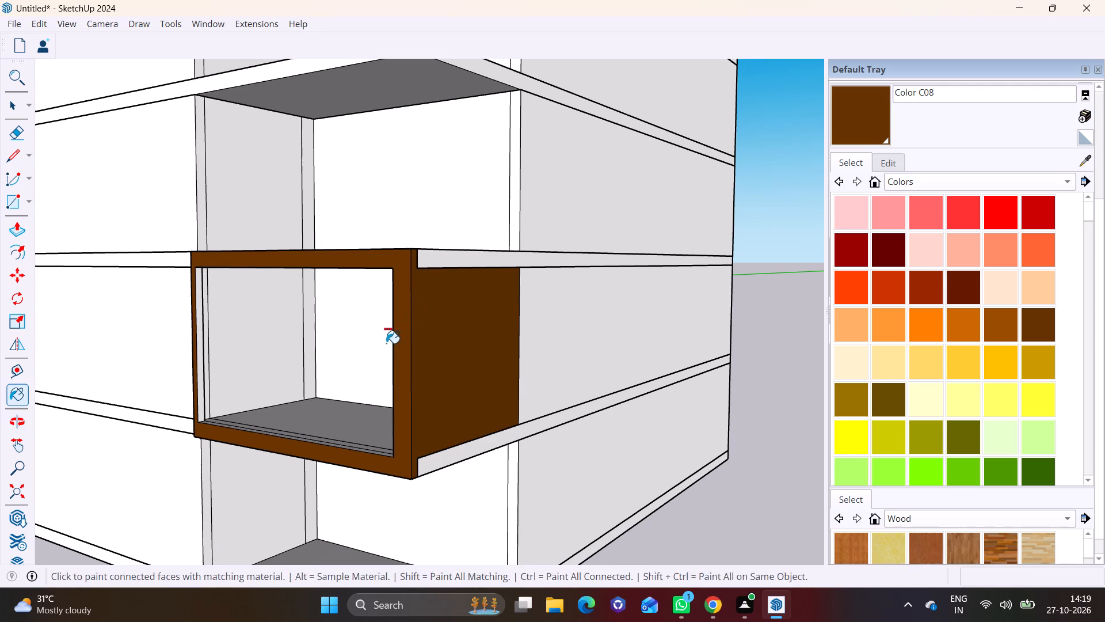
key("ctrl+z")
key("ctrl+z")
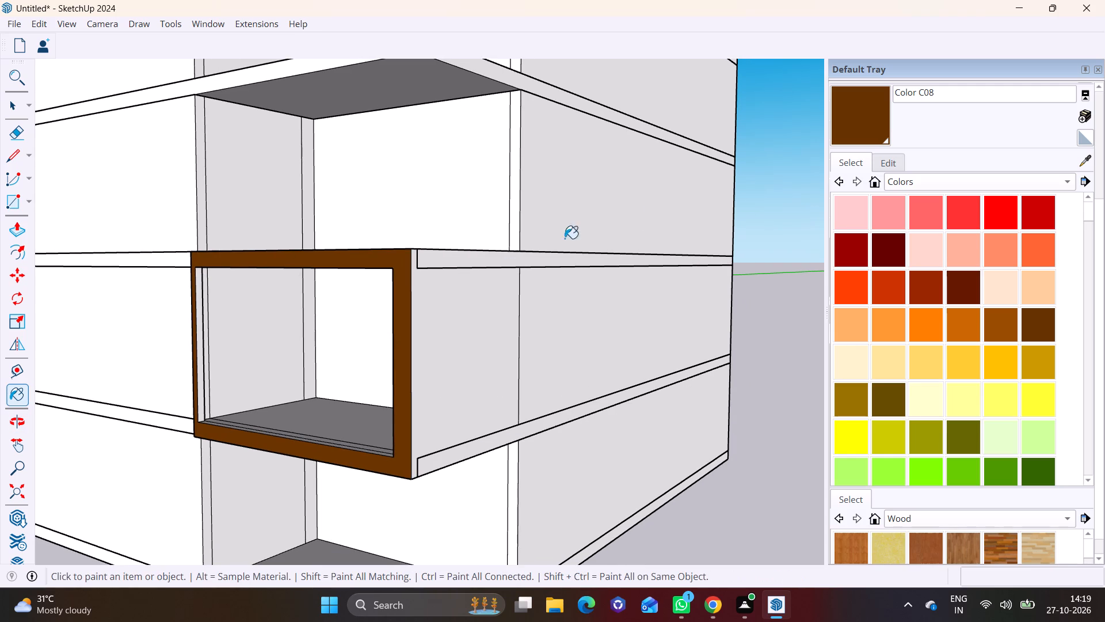
Set the opacity of Color C08 to 81.
left_click(893, 164)
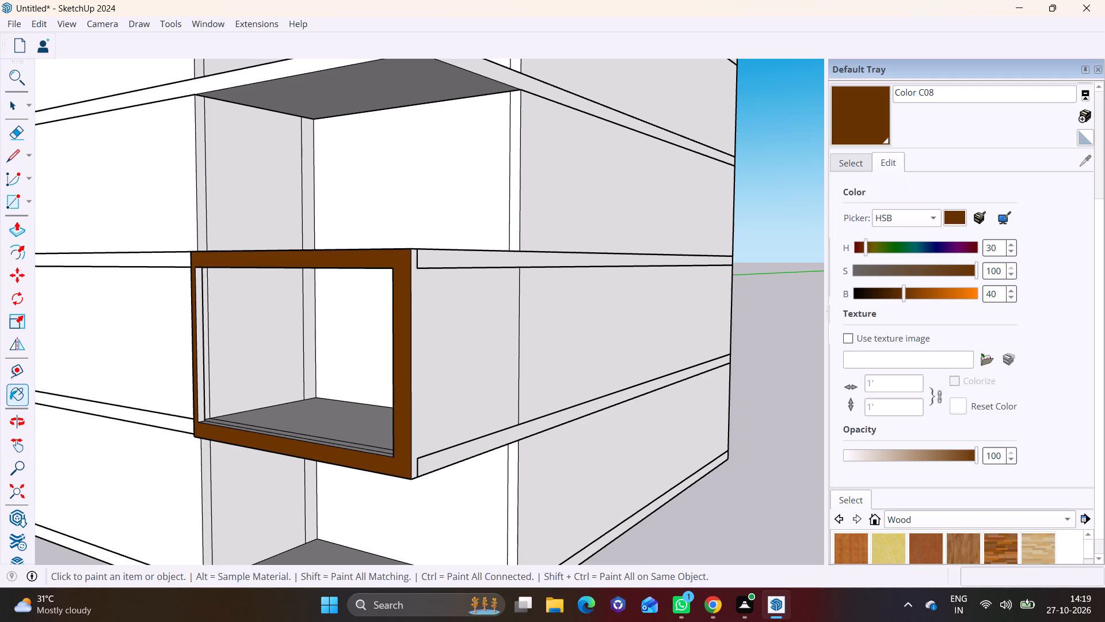
left_click_drag(974, 458, 932, 460)
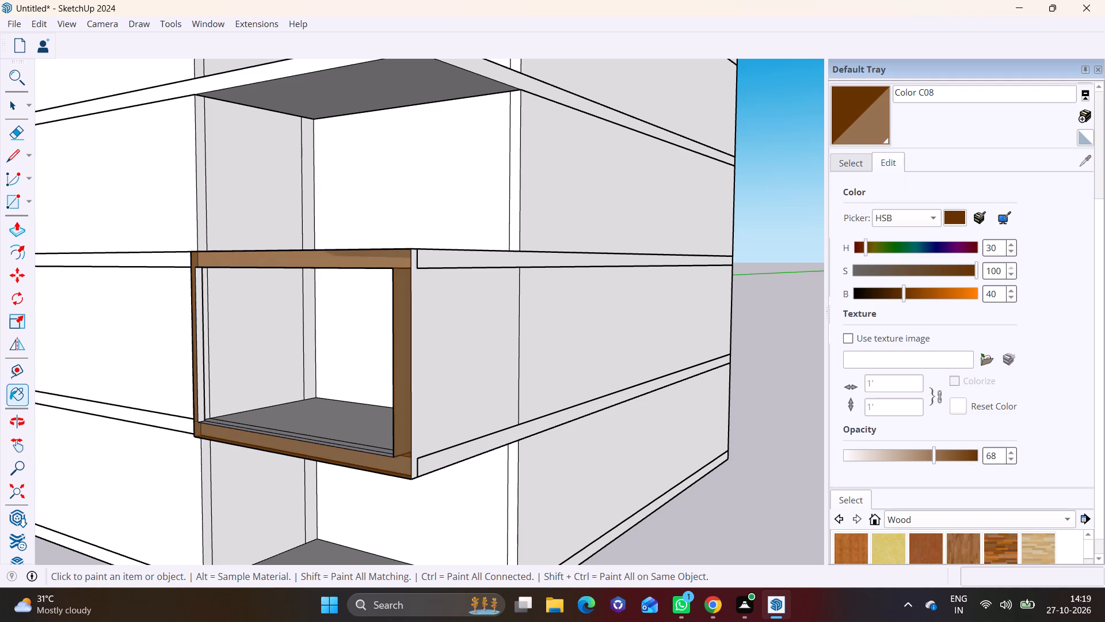
left_click_drag(932, 460, 948, 460)
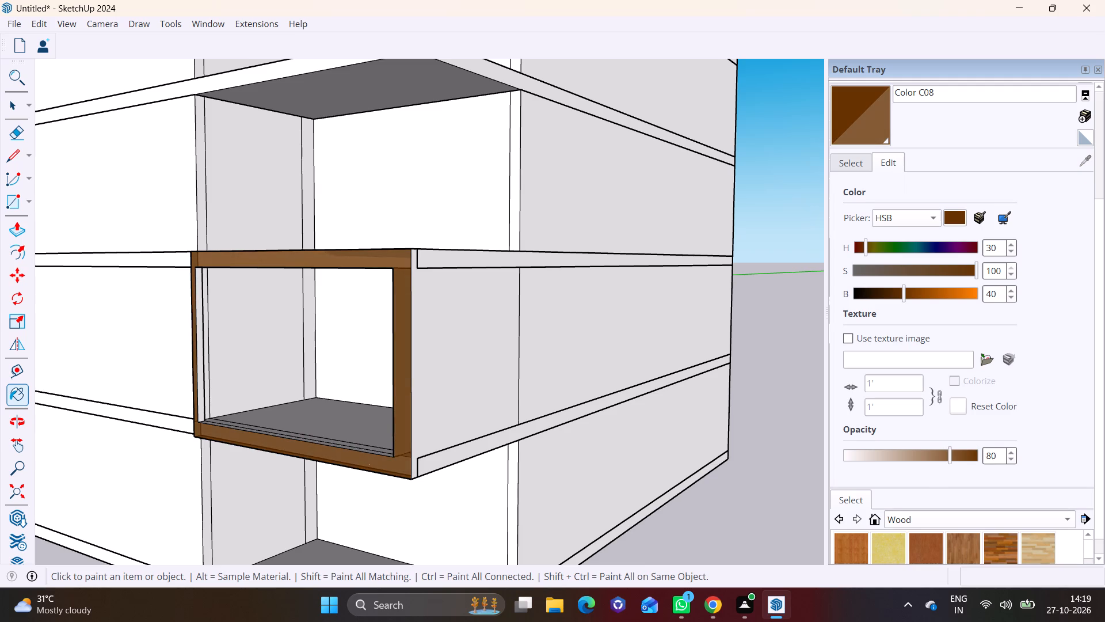
left_click_drag(948, 460, 950, 460)
Examine the painted frame and its lower corner from several angles.
middle_click_drag(276, 350, 262, 272)
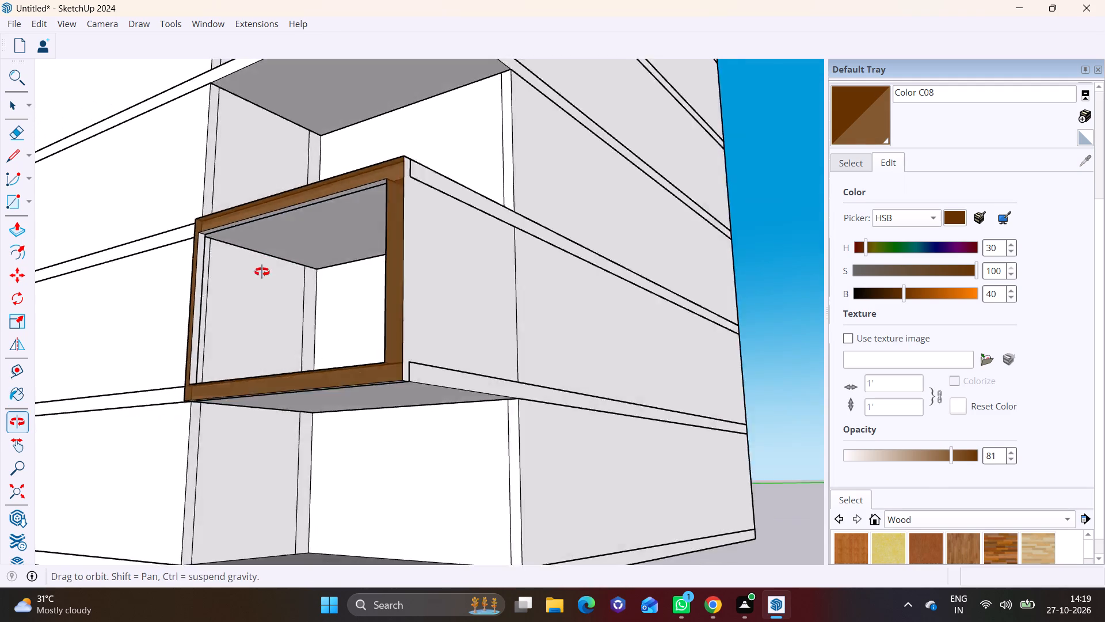
middle_click_drag(262, 272, 199, 374)
scroll(304, 474, "up", 11)
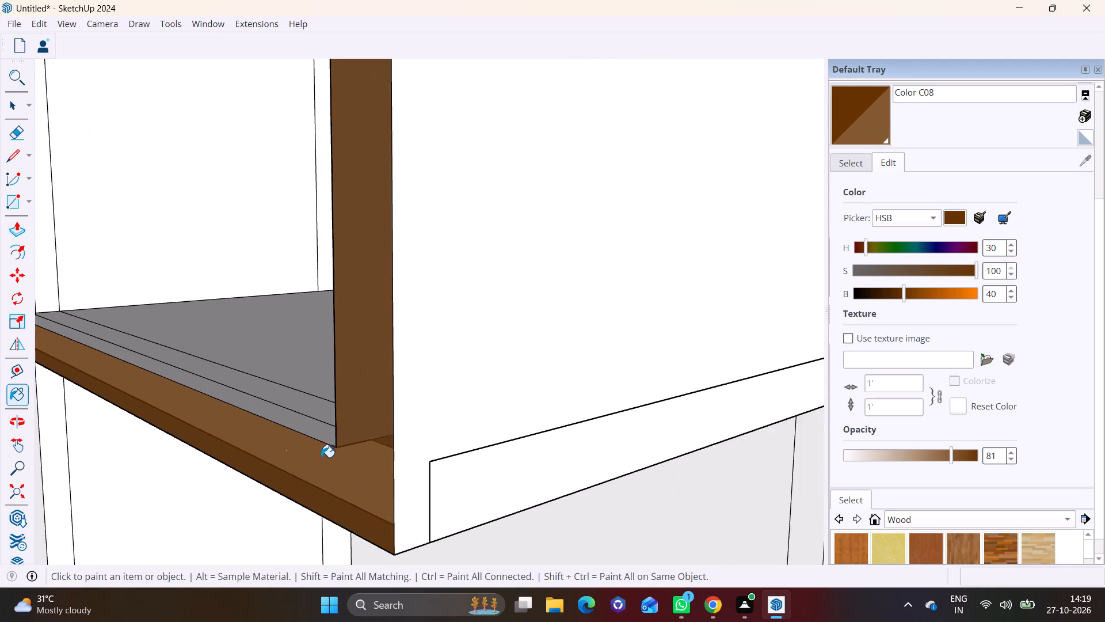
scroll(321, 457, "up", 2)
middle_click_drag(386, 465, 633, 443)
scroll(416, 449, "down", 17)
key("space")
left_click(579, 397)
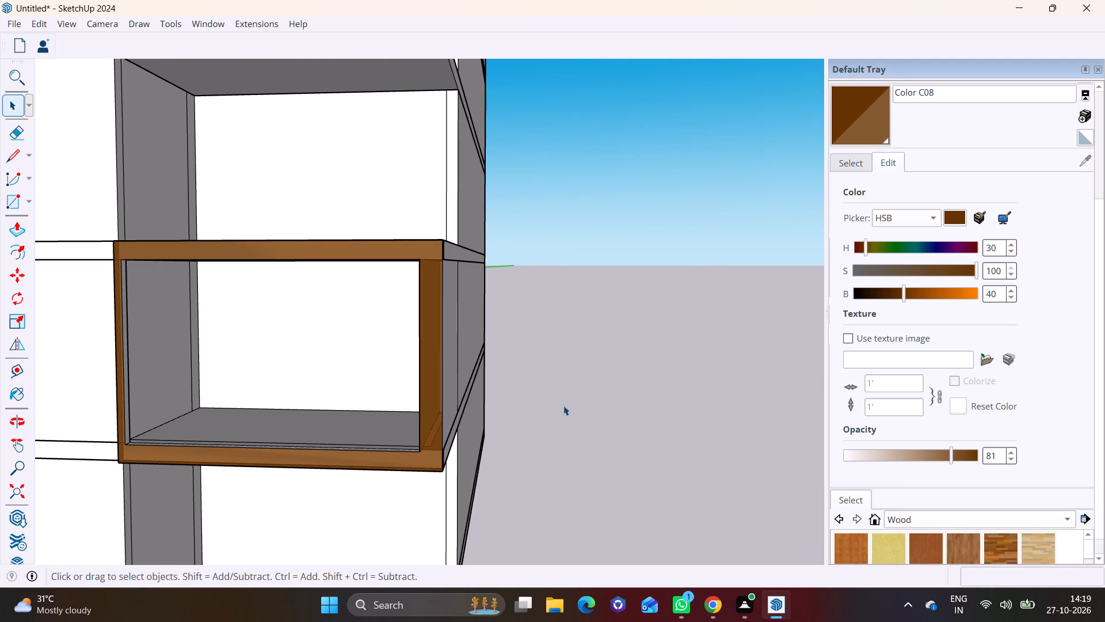
Undo the last opacity change to Color C08.
left_click(554, 414)
key("space")
left_click(554, 414)
key("ctrl+z")
middle_click_drag(407, 356, 325, 342)
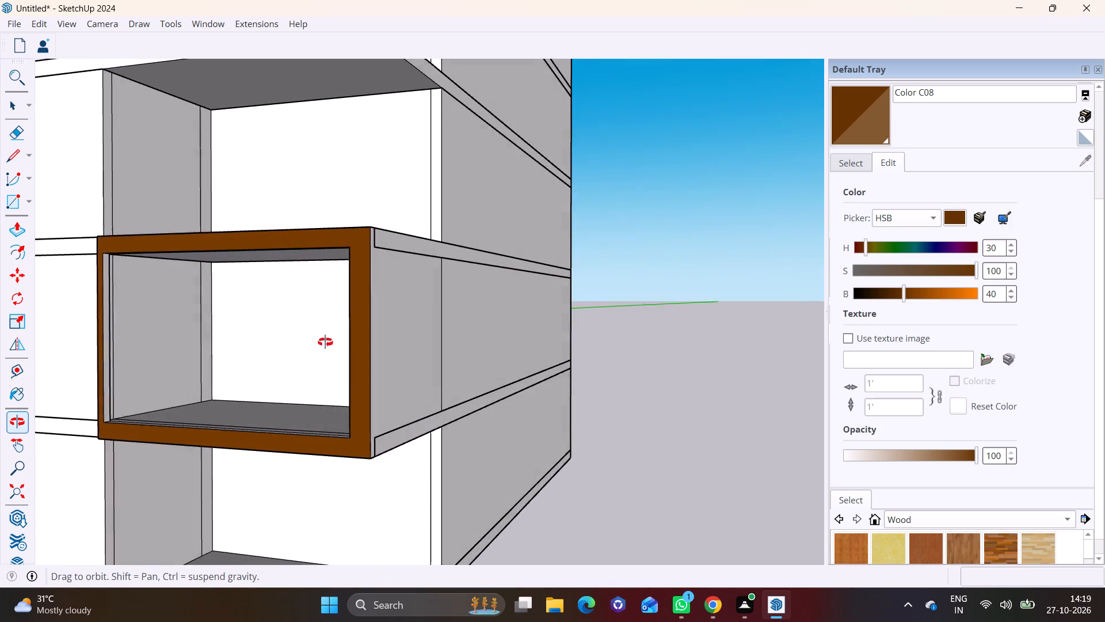
middle_click_drag(325, 342, 267, 347)
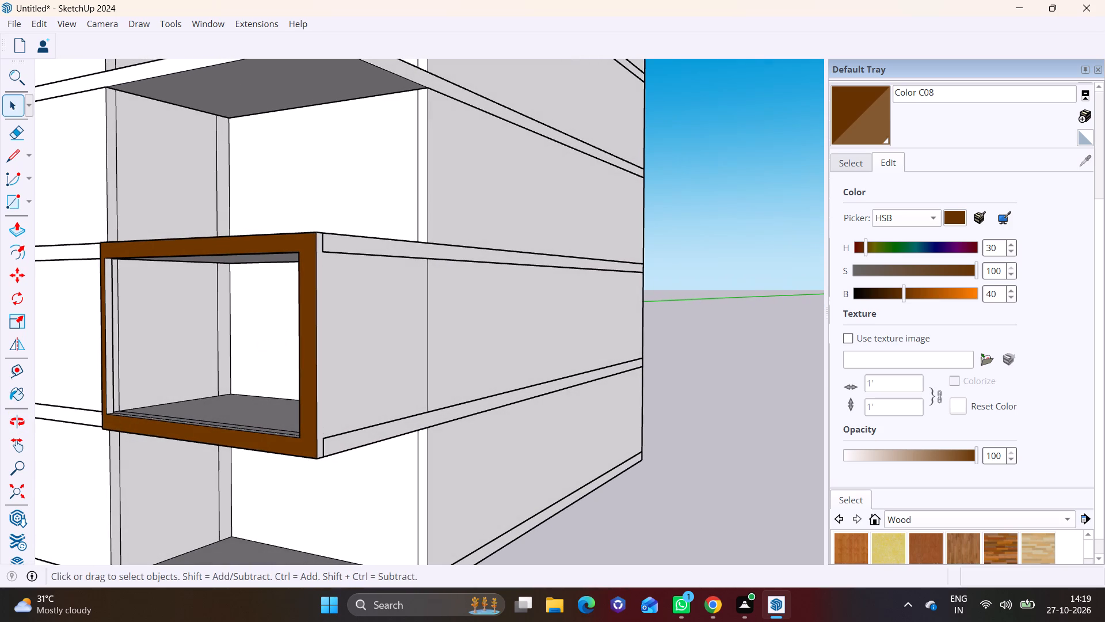
Darken and mute Color C08 by setting its saturation to 42 and brightness to 33.
left_click_drag(975, 274, 955, 275)
left_click_drag(955, 275, 924, 278)
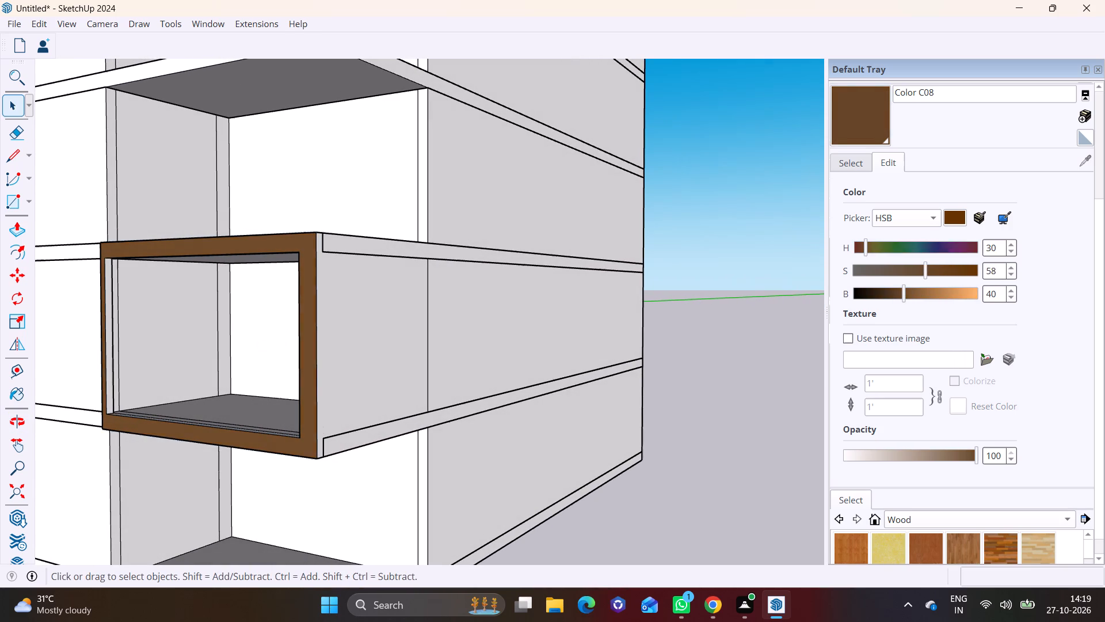
left_click_drag(924, 278, 883, 280)
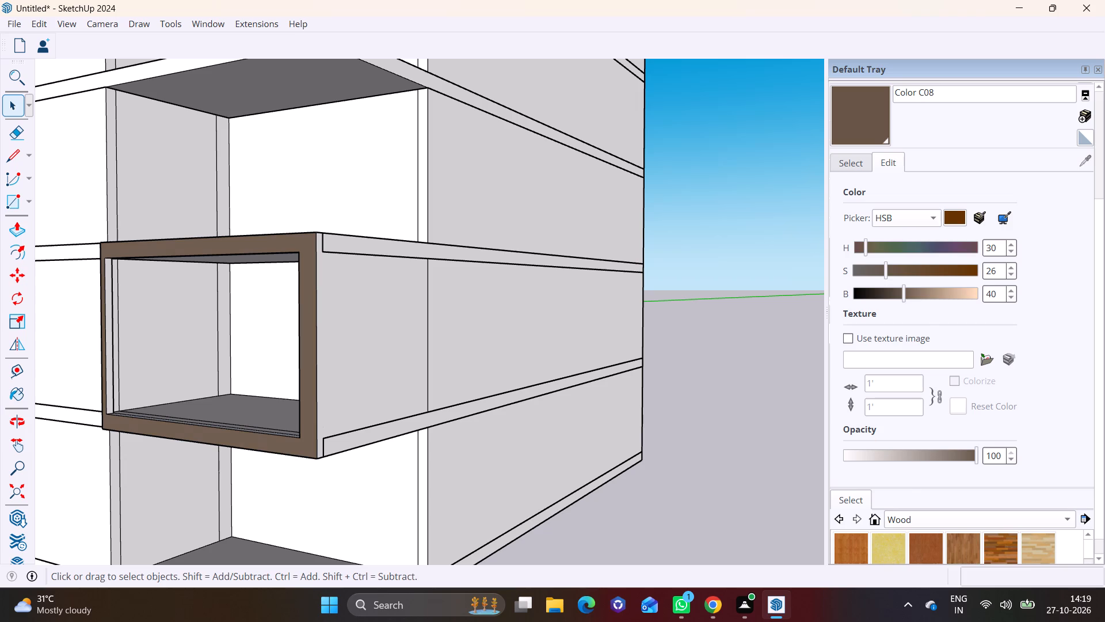
left_click_drag(883, 280, 905, 282)
left_click_drag(901, 290, 892, 288)
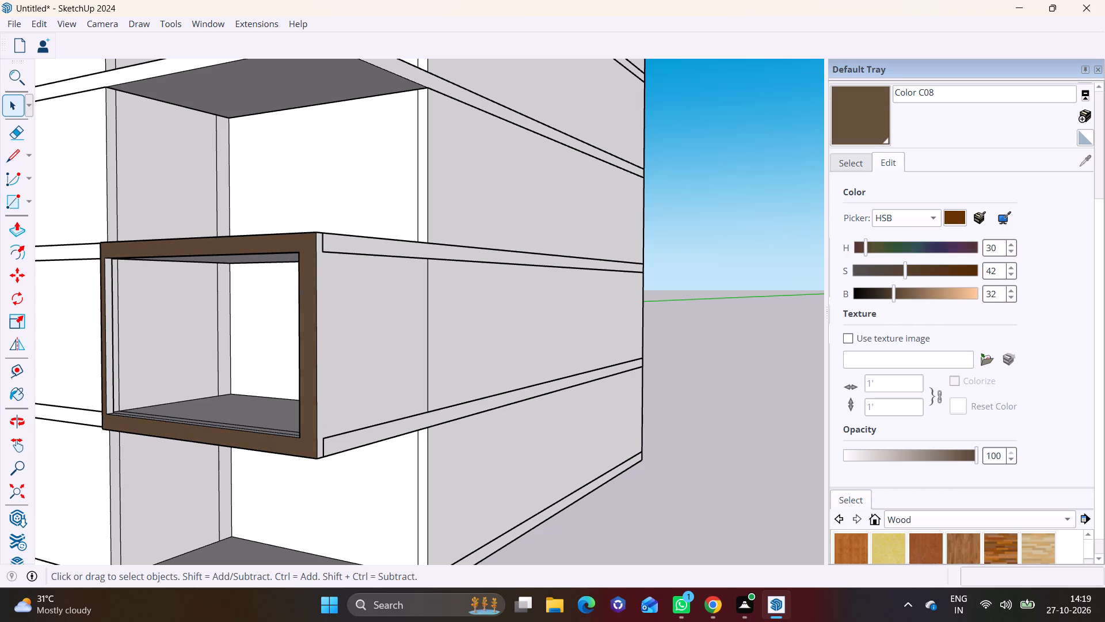
left_click_drag(892, 288, 891, 287)
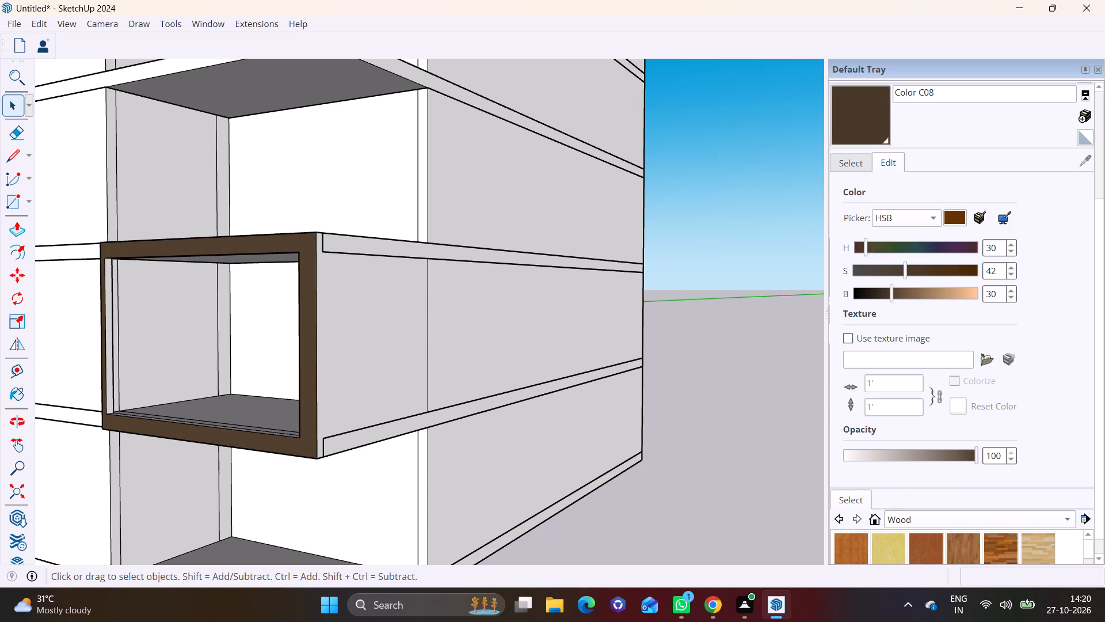
left_click_drag(891, 287, 894, 289)
Paint the projecting frame's outer side wall with Color C08.
key("c")
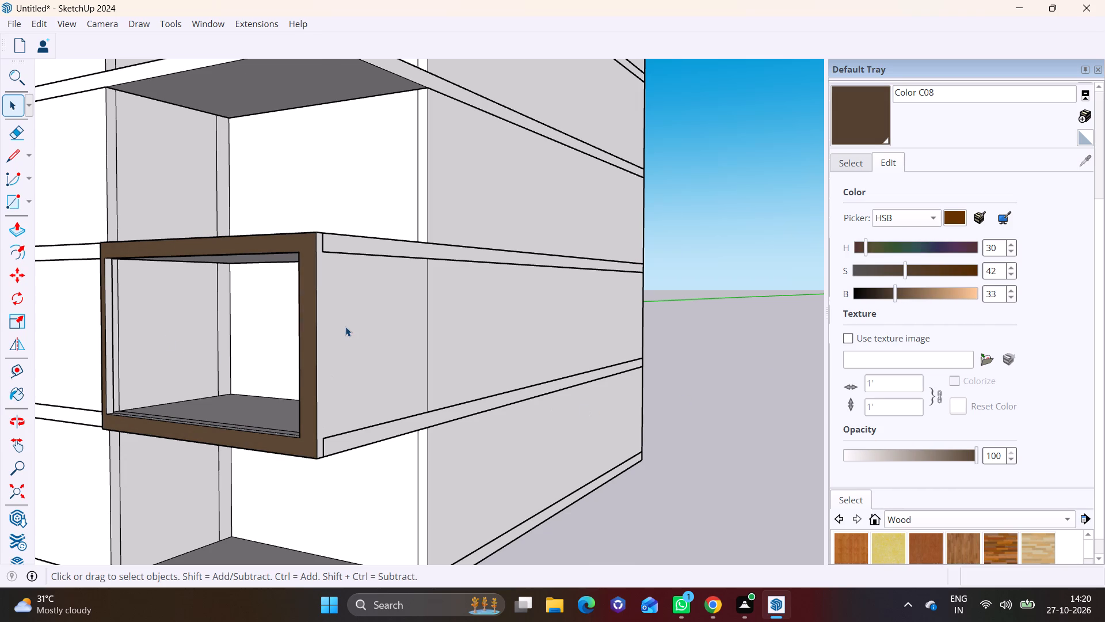
scroll(345, 327, "up", 2)
left_click(334, 325)
left_click(887, 127)
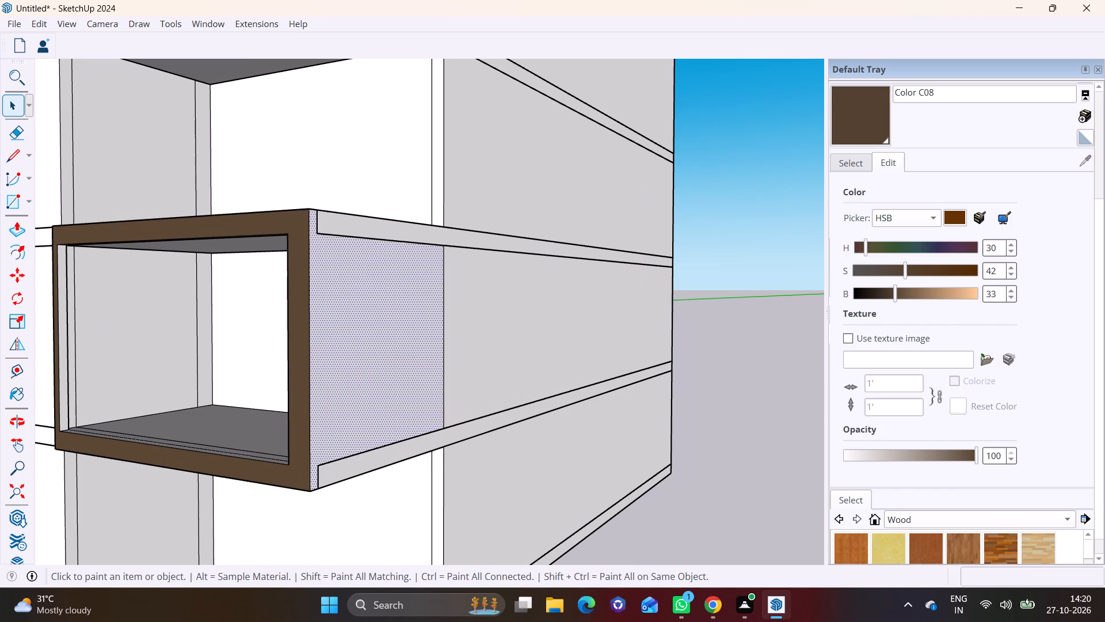
left_click(371, 322)
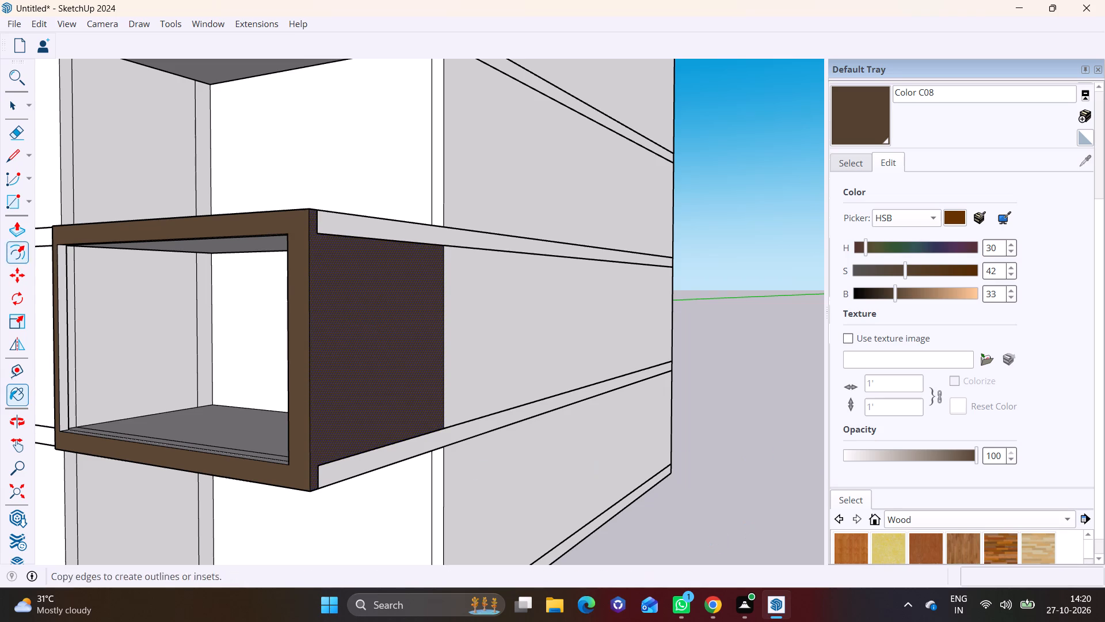
left_click(9, 98)
left_click(726, 427)
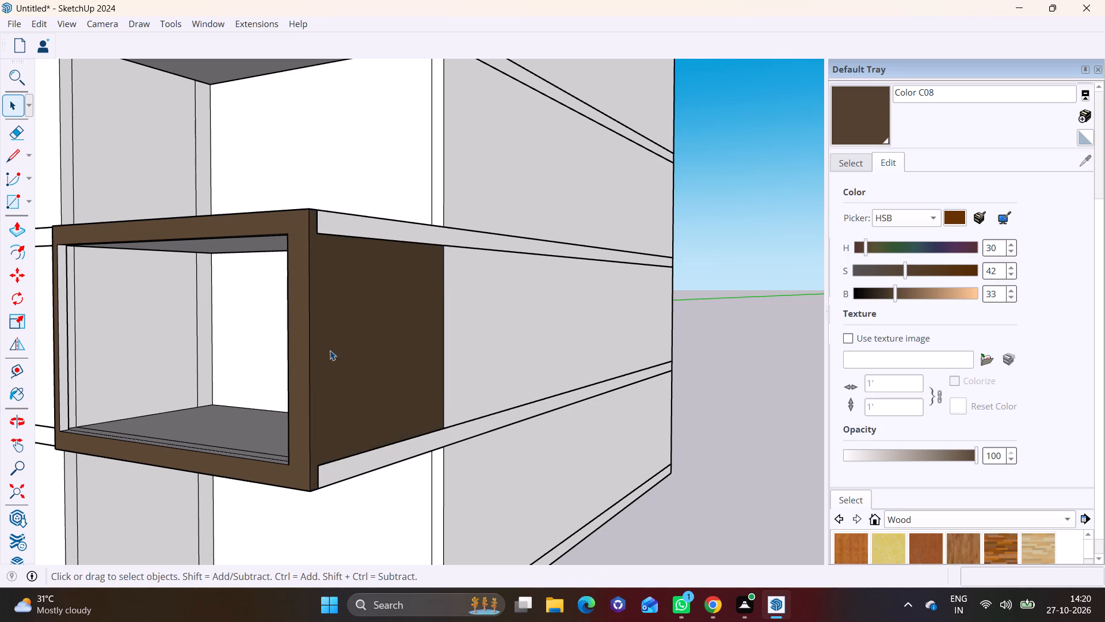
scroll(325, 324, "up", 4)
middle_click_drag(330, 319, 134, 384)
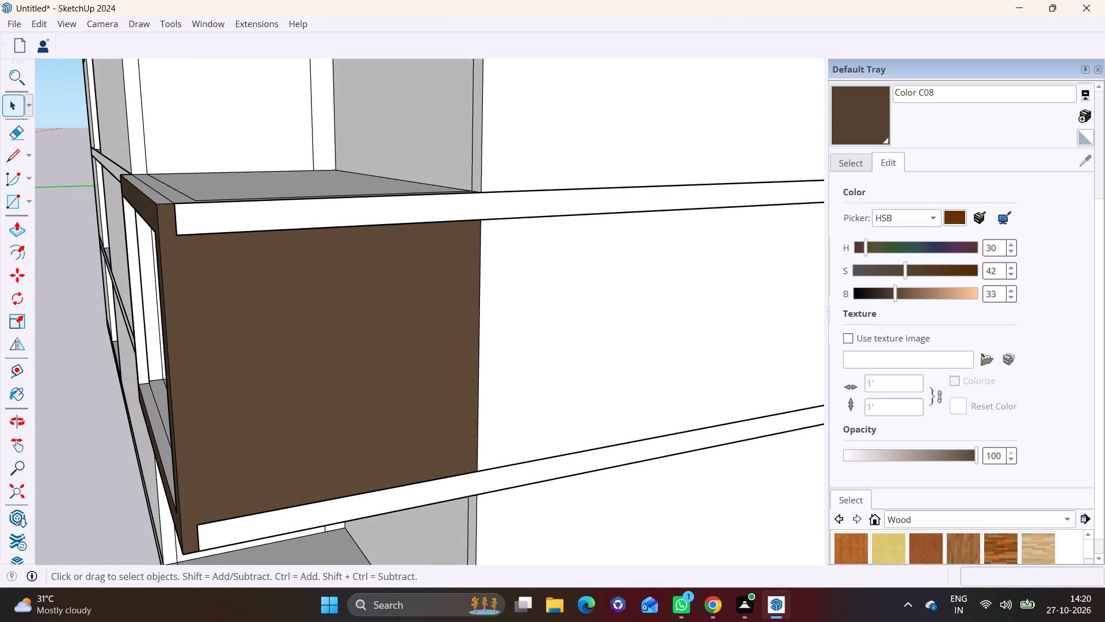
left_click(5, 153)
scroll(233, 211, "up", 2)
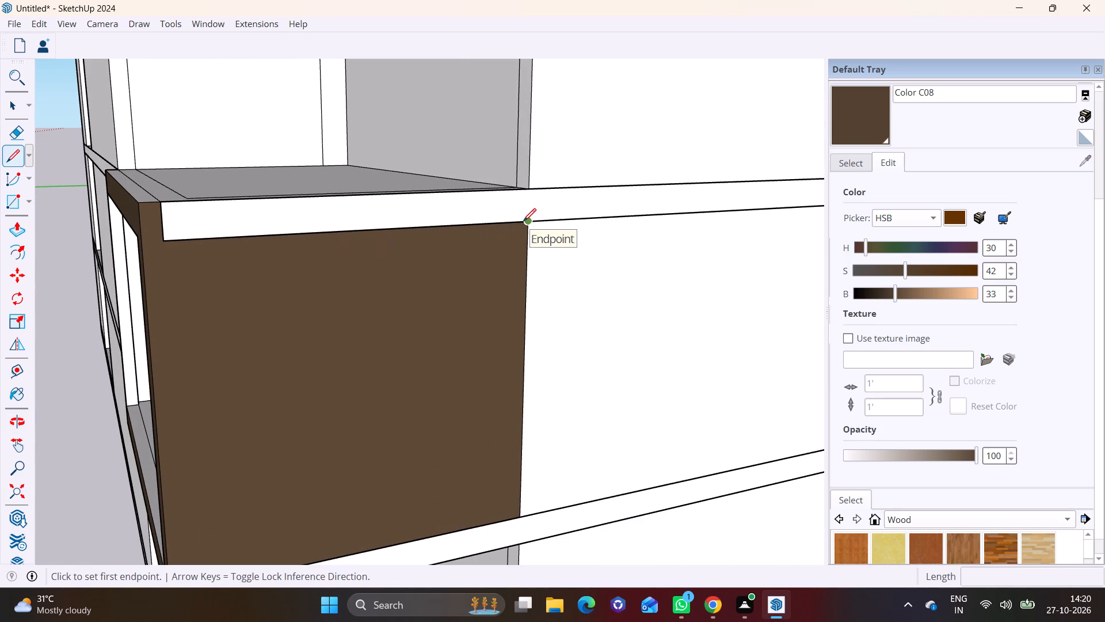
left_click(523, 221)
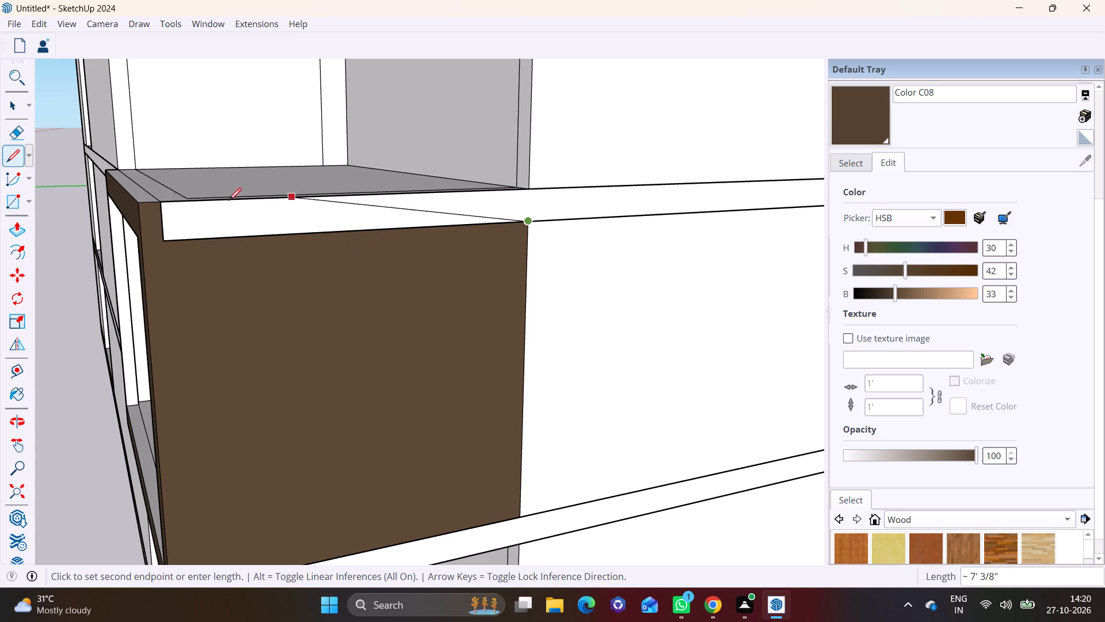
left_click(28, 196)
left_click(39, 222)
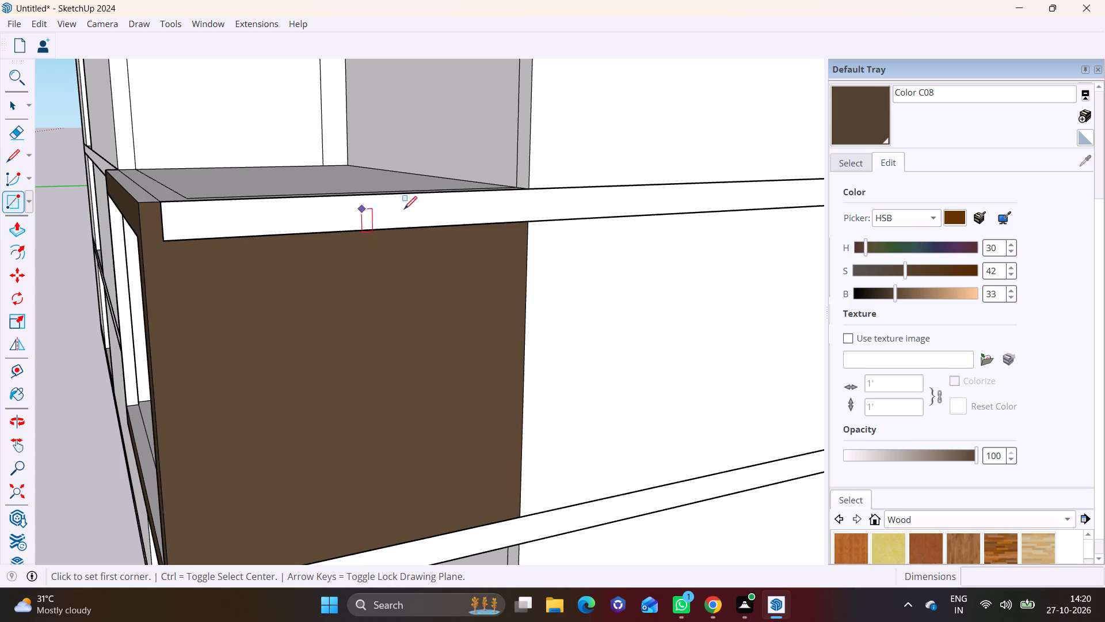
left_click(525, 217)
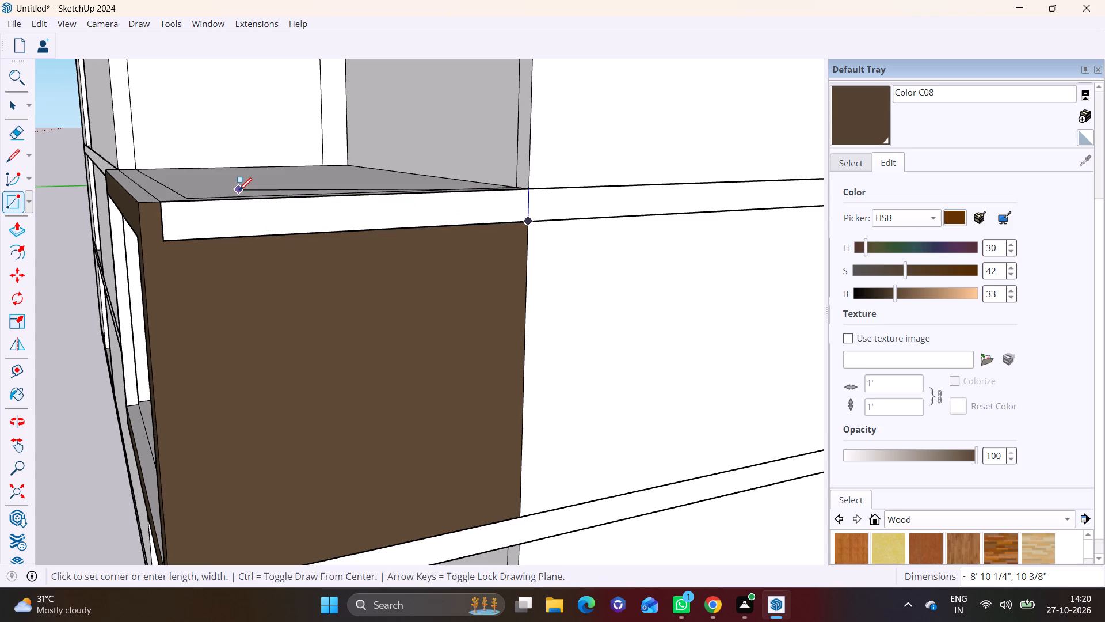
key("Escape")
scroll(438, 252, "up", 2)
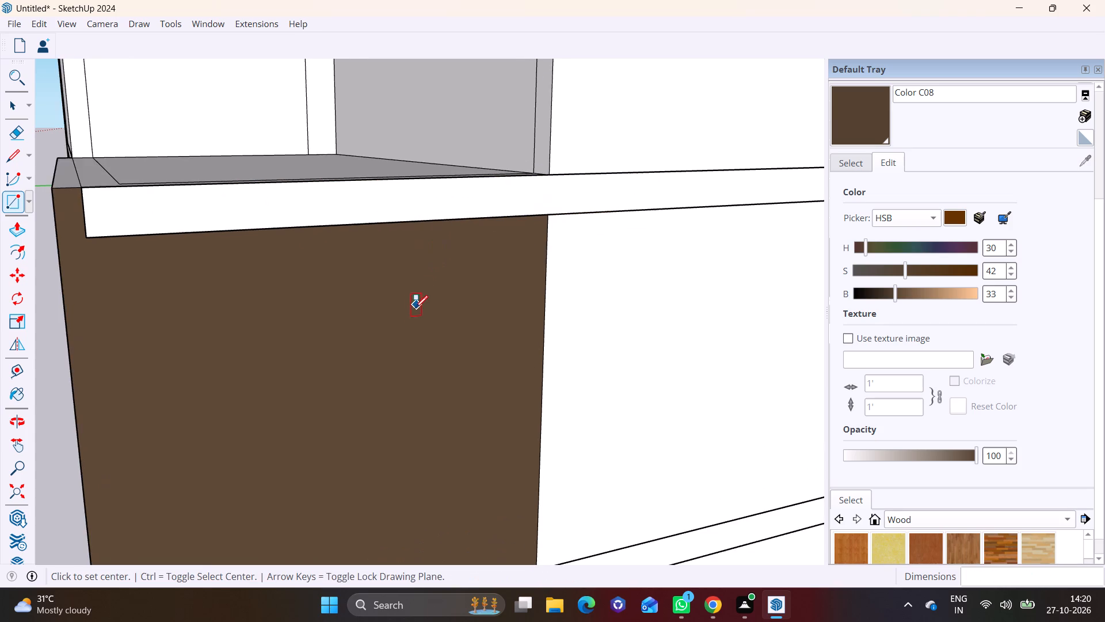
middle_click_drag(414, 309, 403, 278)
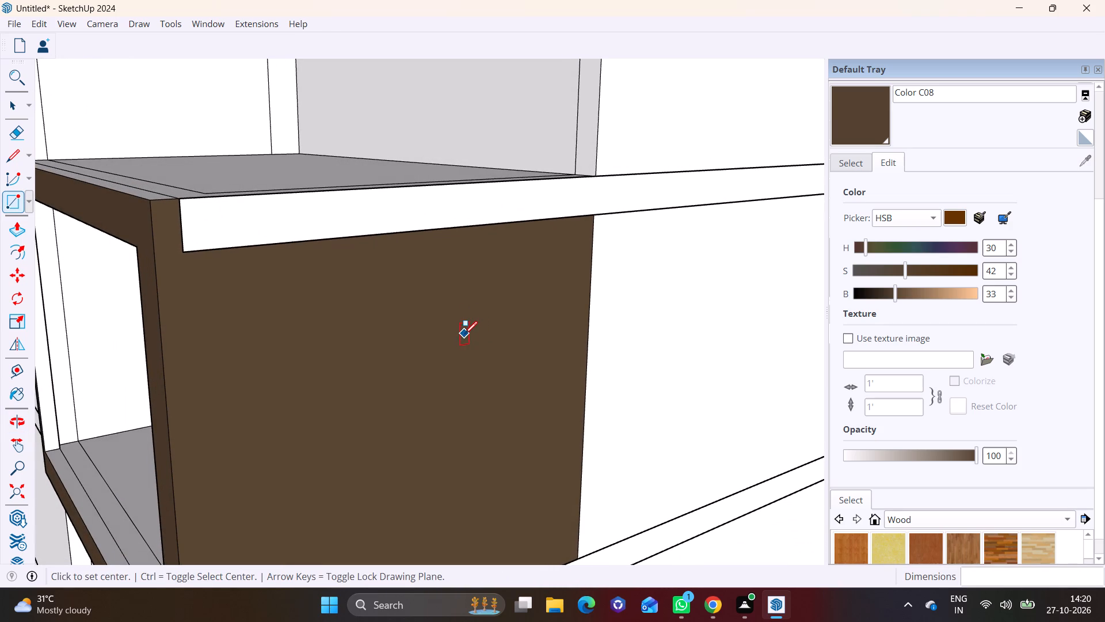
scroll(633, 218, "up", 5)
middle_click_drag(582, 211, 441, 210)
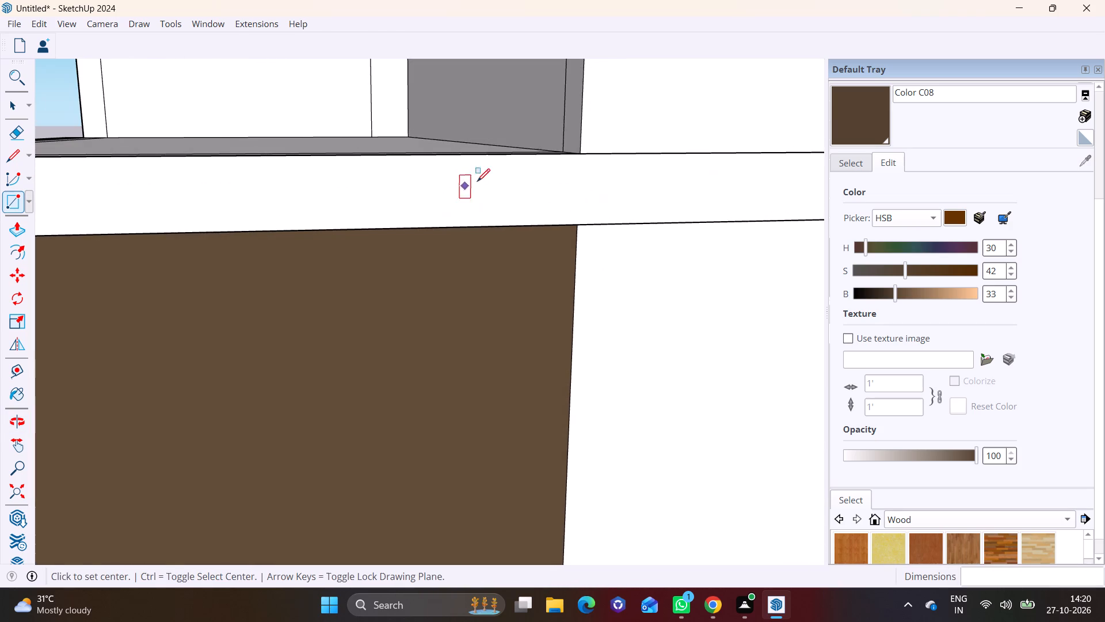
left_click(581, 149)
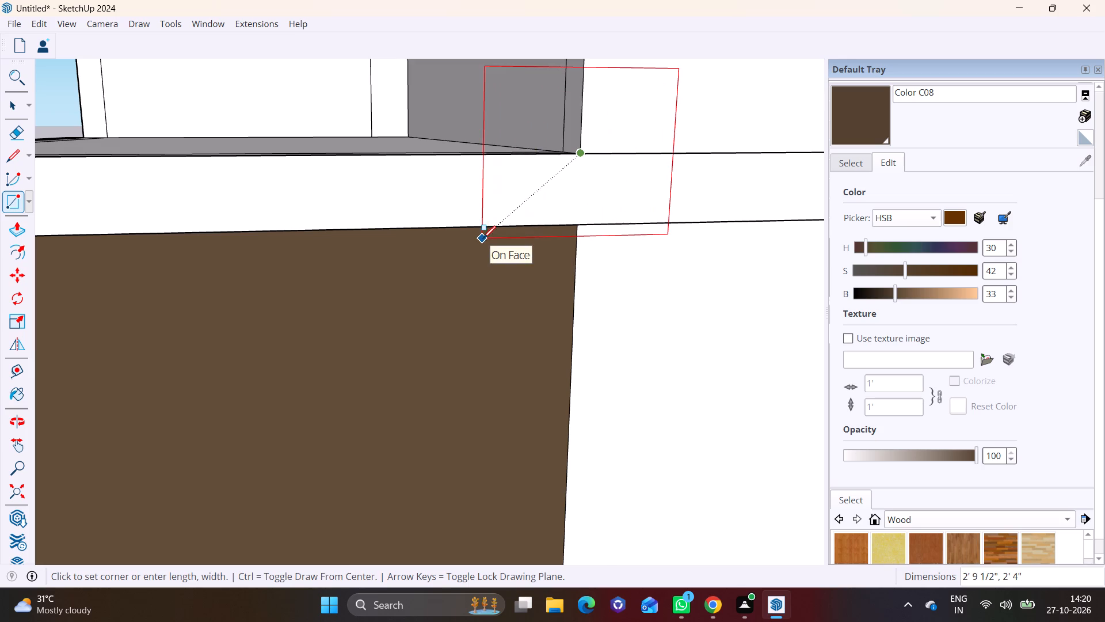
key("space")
Draw a rectangle about 1' by 10' 10" over the upper slab edge directly above the frame's painted side wall.
left_click(29, 199)
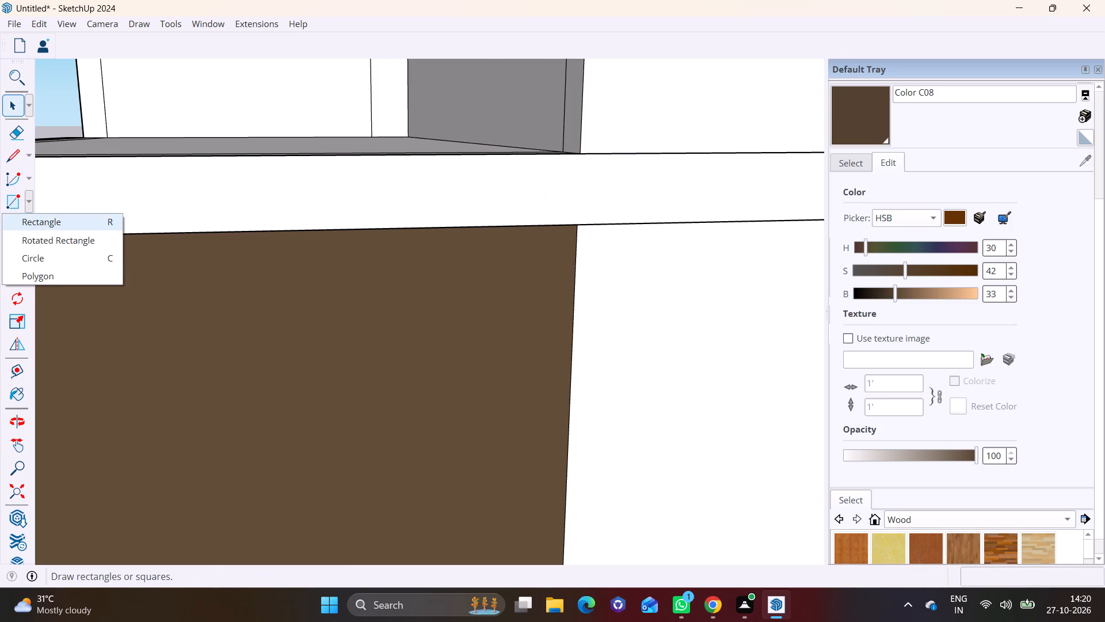
left_click(36, 222)
left_click(584, 152)
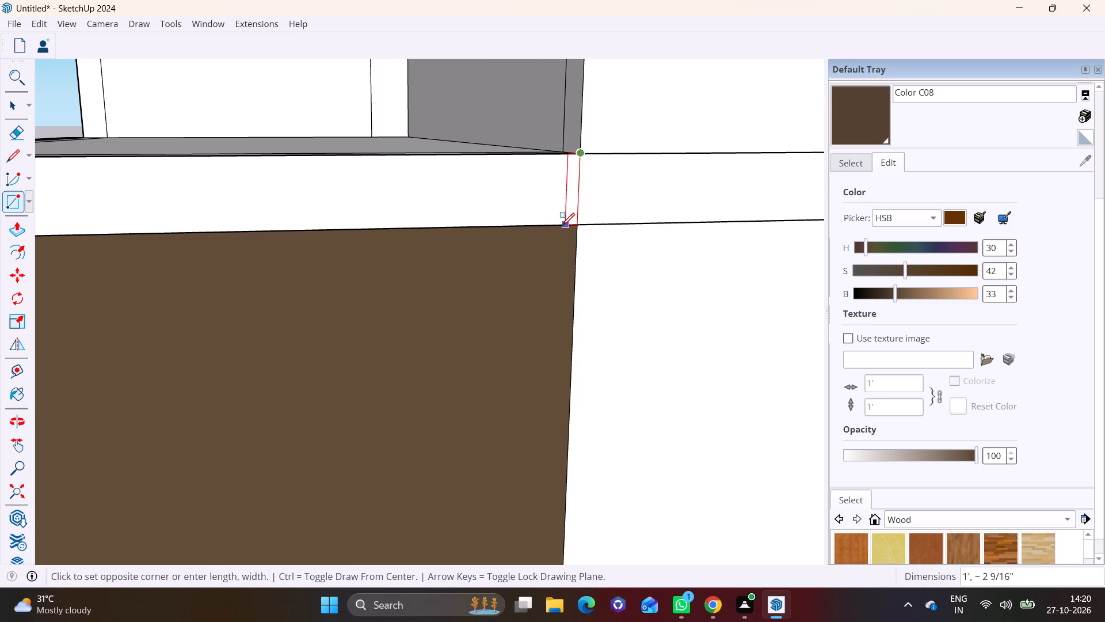
scroll(394, 242, "down", 4)
scroll(320, 223, "down", 1)
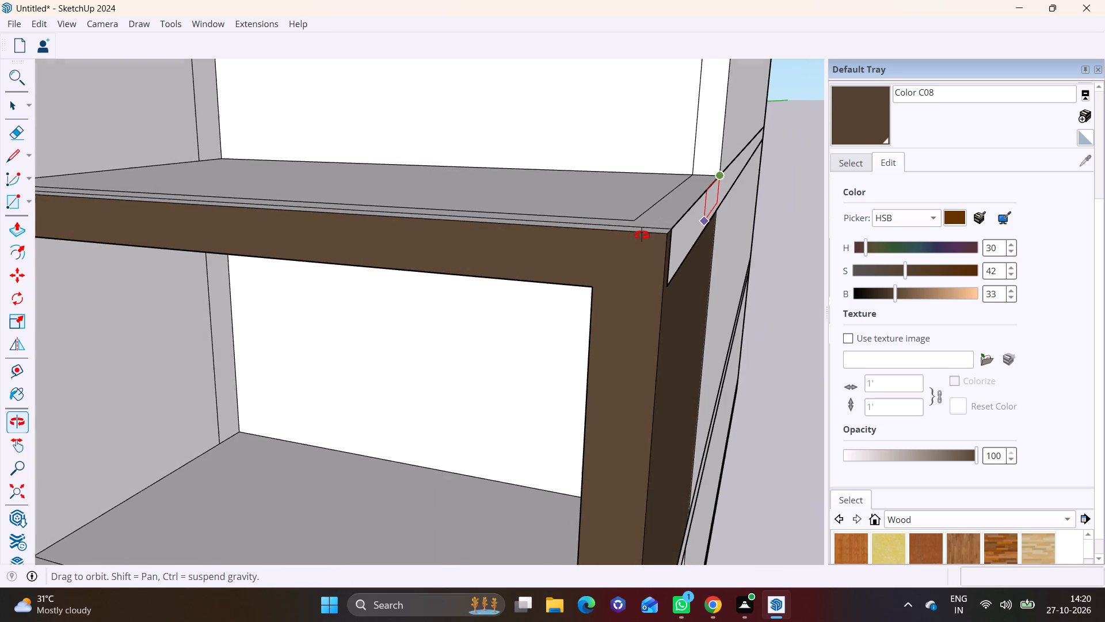
middle_click_drag(633, 241, 413, 222)
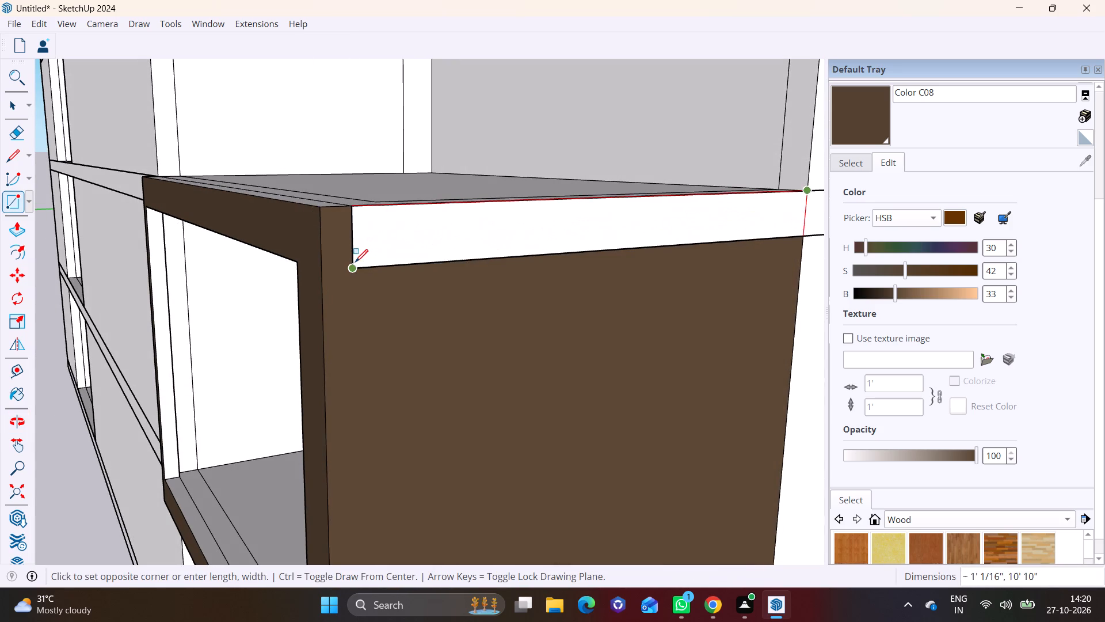
left_click(355, 265)
key("space")
Paint the rectangular section of slab edge above the frame's side wall with Color C08.
left_click(398, 233)
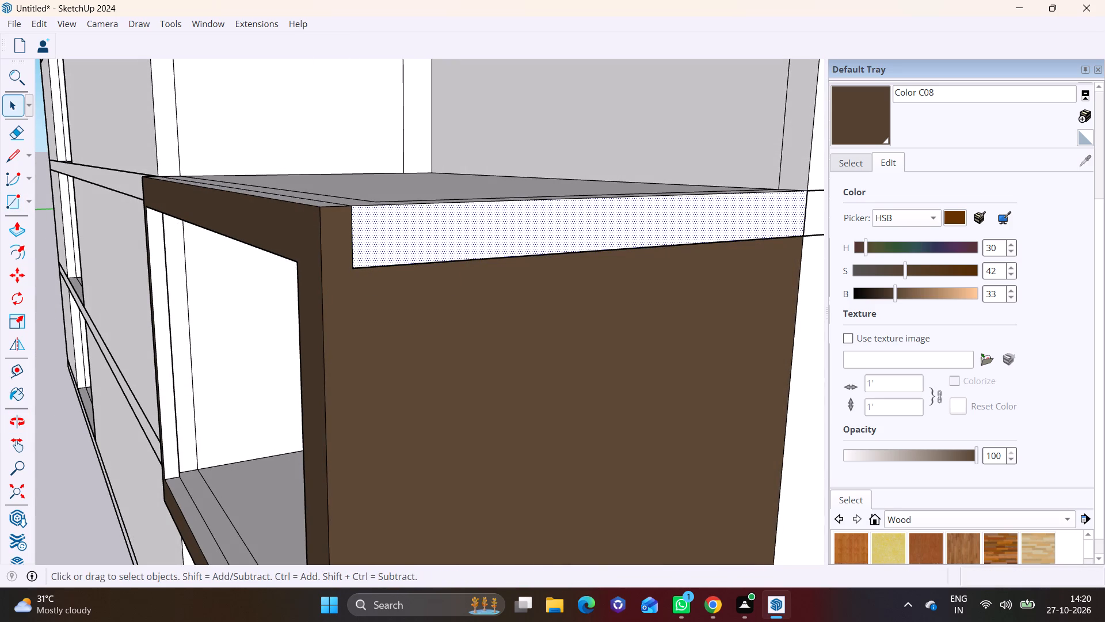
left_click(842, 112)
left_click(684, 211)
scroll(505, 217, "down", 1)
key("space")
left_click(588, 152)
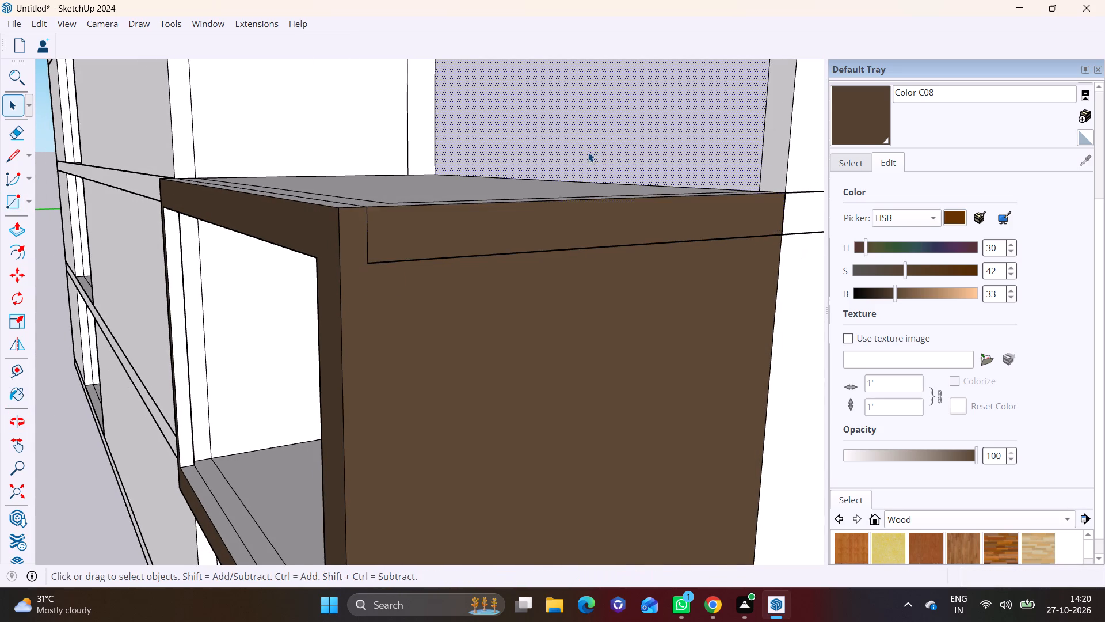
Paint the narrow inner face of the frame's opposite upright with Color C08.
scroll(479, 254, "down", 2)
middle_click_drag(445, 285, 662, 245)
scroll(382, 329, "down", 2)
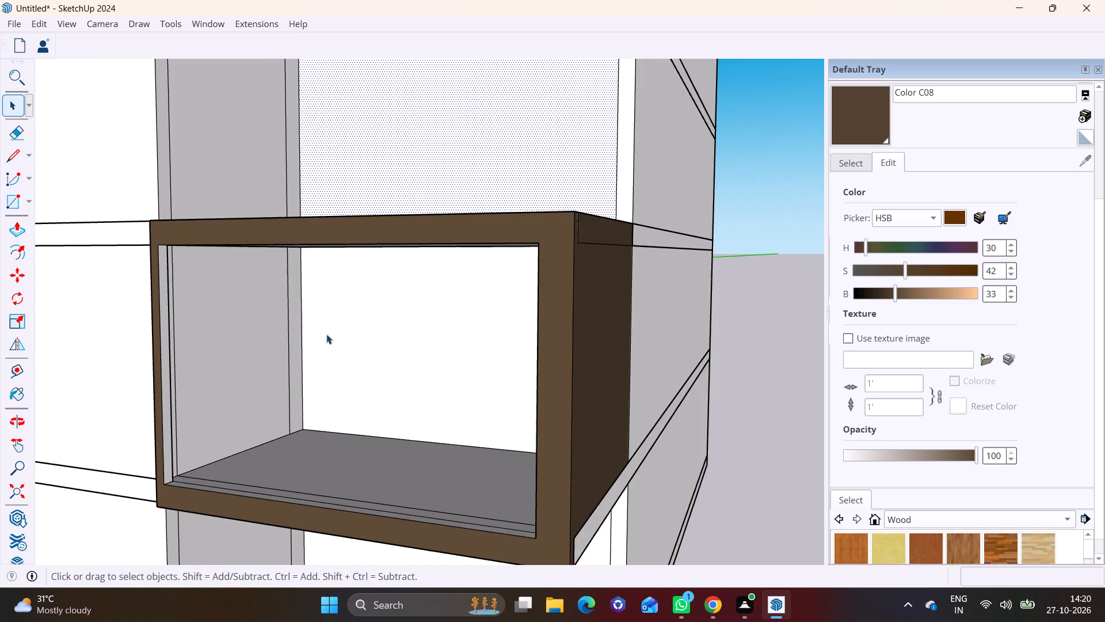
middle_click_drag(400, 328, 295, 334)
scroll(291, 332, "up", 5)
middle_click_drag(328, 310, 216, 354)
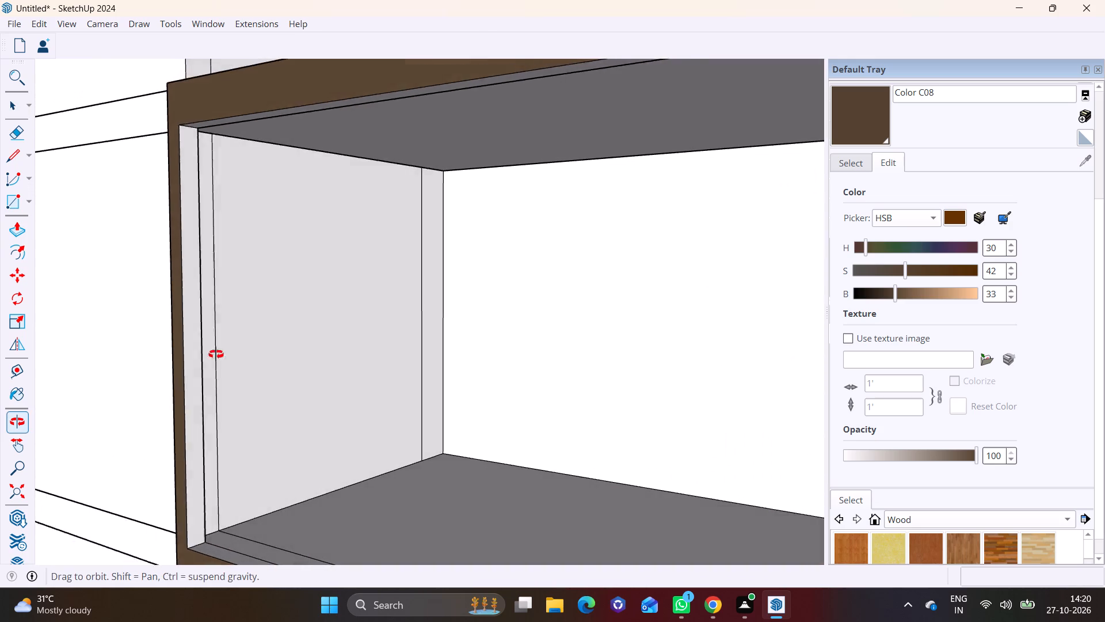
middle_click_drag(216, 354, 209, 360)
left_click(897, 114)
left_click(868, 114)
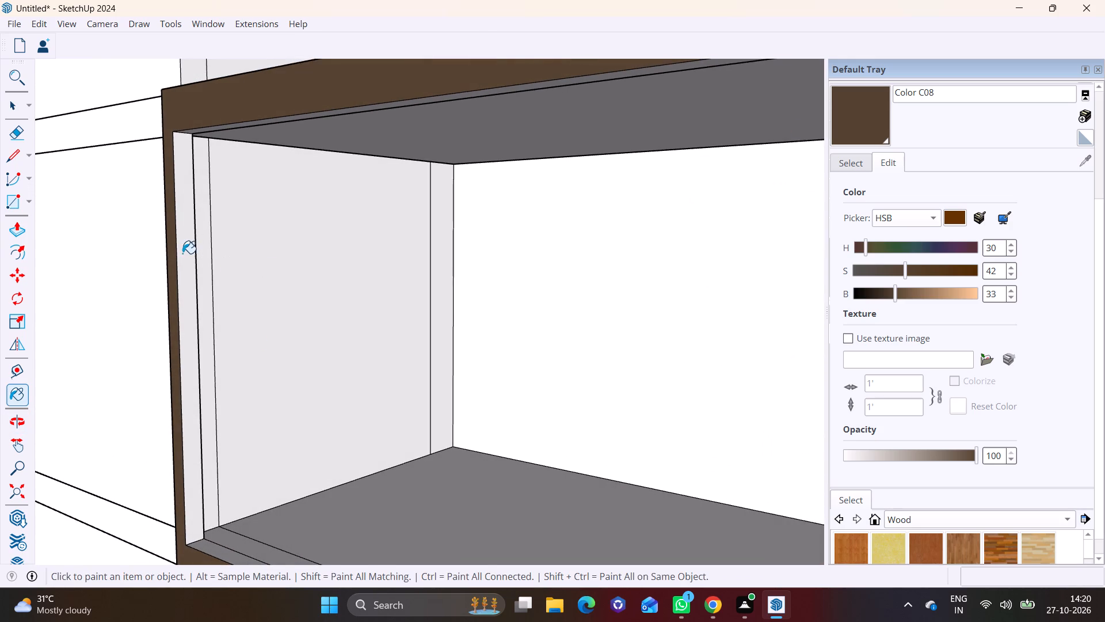
left_click(186, 249)
Paint the narrow top strip along the frame's bottom member, inside the opening, with Color C08.
middle_click_drag(299, 307, 280, 454)
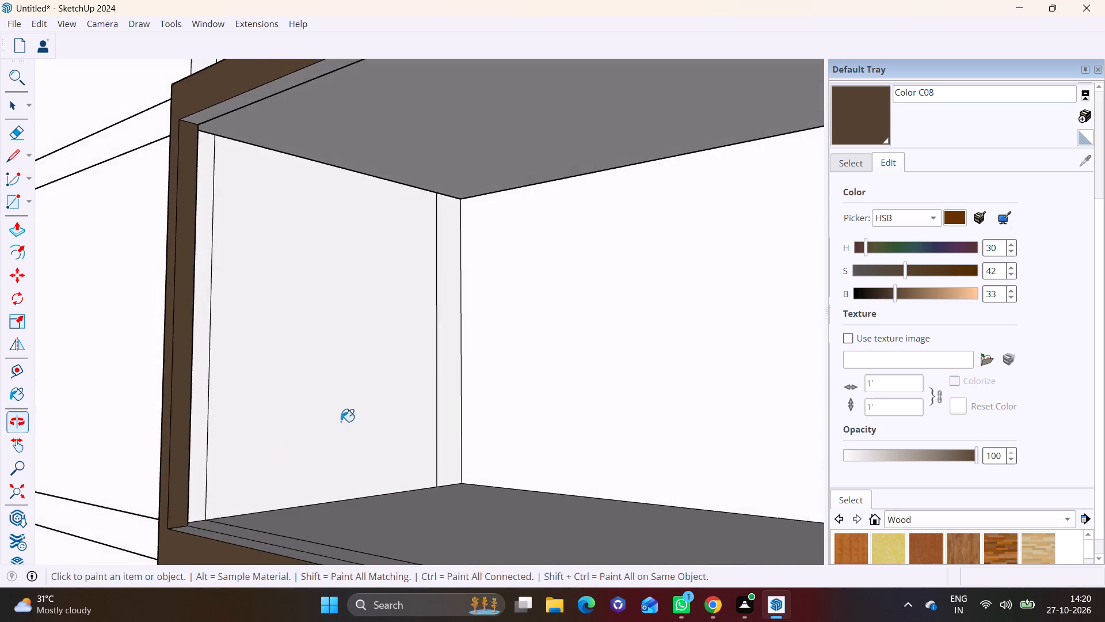
middle_click_drag(340, 359, 341, 476)
middle_click_drag(405, 436, 380, 208, "shift")
middle_click_drag(364, 258, 352, 452)
scroll(327, 352, "up", 1)
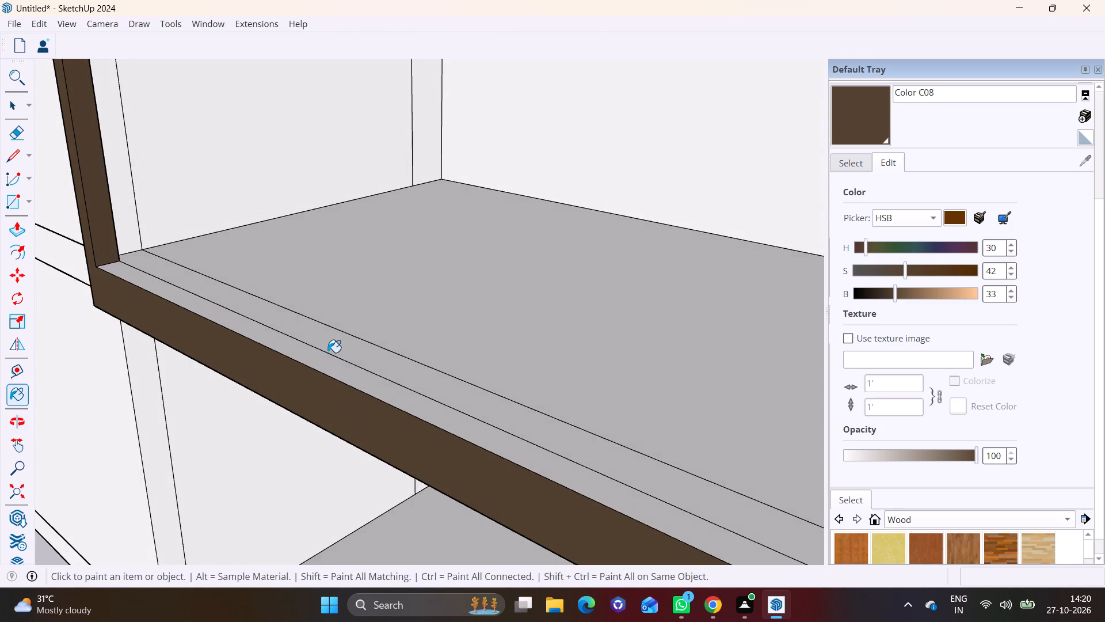
left_click(319, 359)
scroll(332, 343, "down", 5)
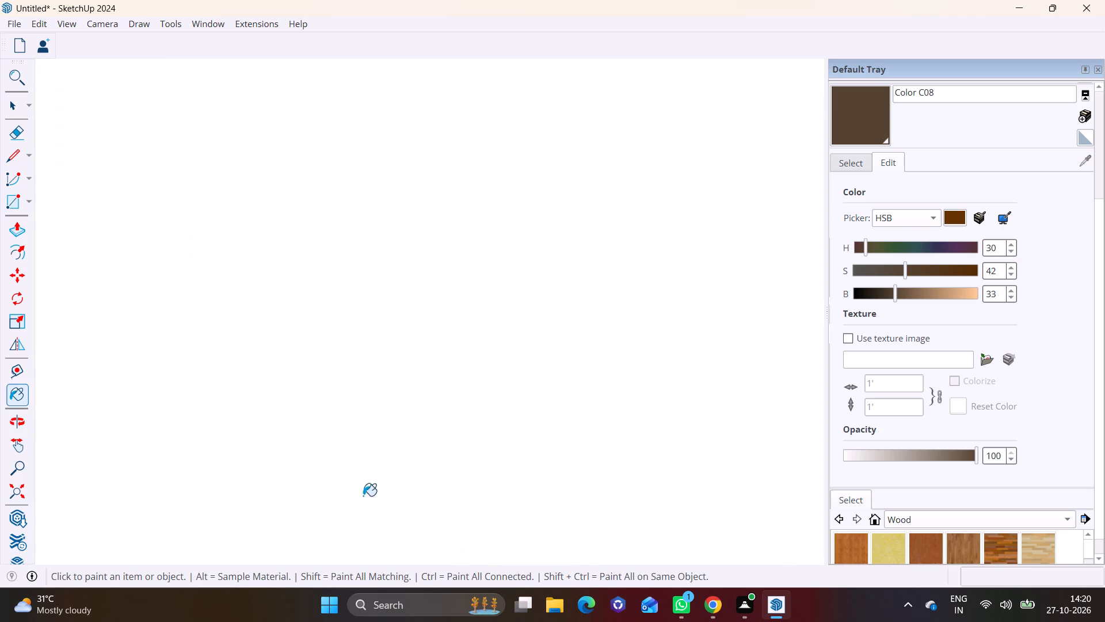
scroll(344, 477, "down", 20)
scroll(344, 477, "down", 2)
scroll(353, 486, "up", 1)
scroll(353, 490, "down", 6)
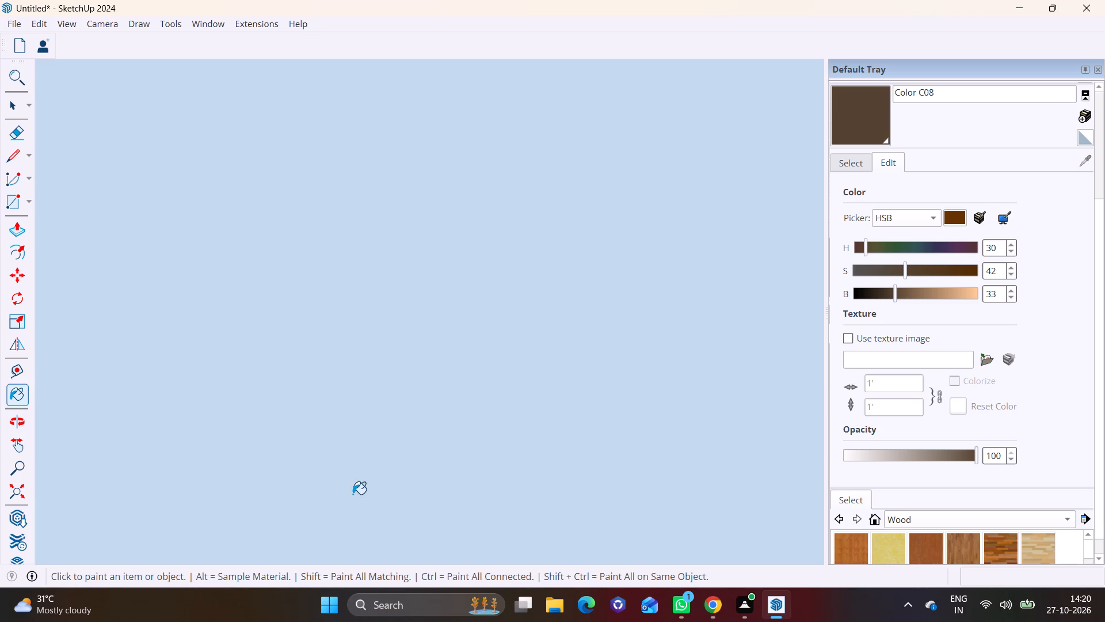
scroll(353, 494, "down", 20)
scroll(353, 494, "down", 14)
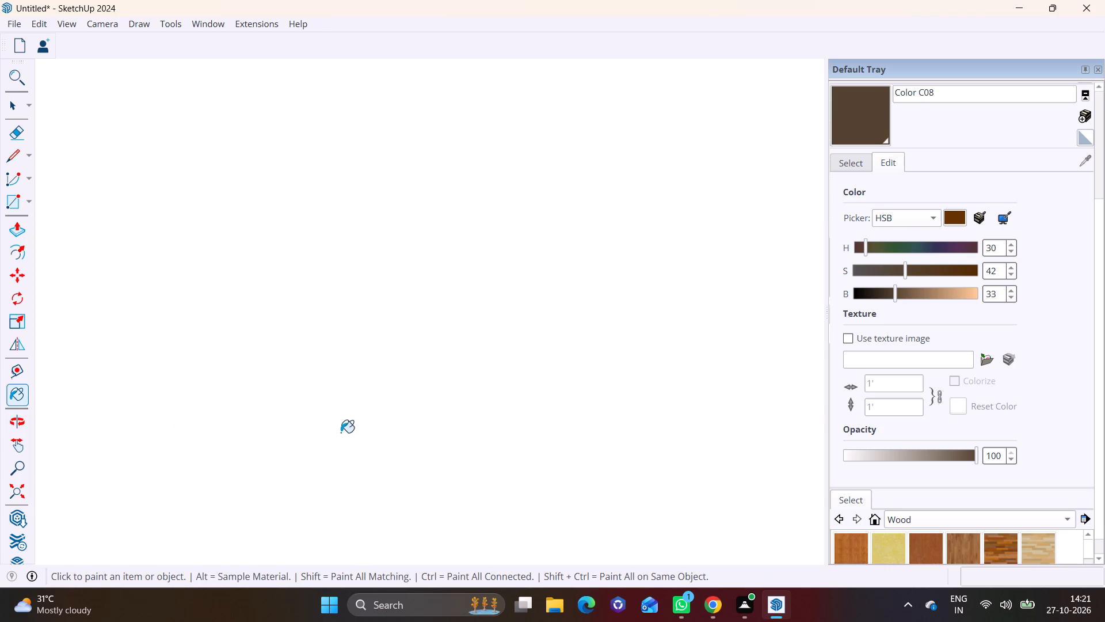
Examine the building's facades, slabs and corners on all sides around the painted frame.
scroll(341, 433, "down", 20)
scroll(341, 433, "down", 13)
key("space")
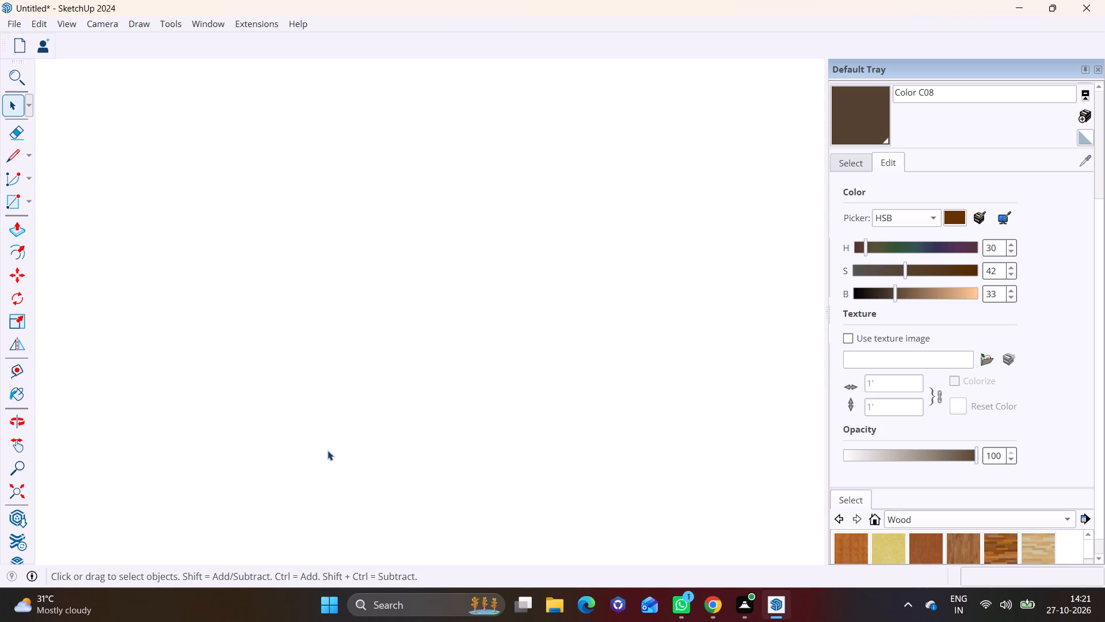
scroll(327, 450, "down", 20)
scroll(327, 450, "down", 13)
scroll(399, 423, "down", 20)
scroll(399, 423, "down", 13)
scroll(403, 420, "down", 20)
scroll(403, 420, "down", 13)
scroll(410, 419, "down", 20)
scroll(410, 419, "down", 9)
middle_click_drag(337, 316, 343, 327)
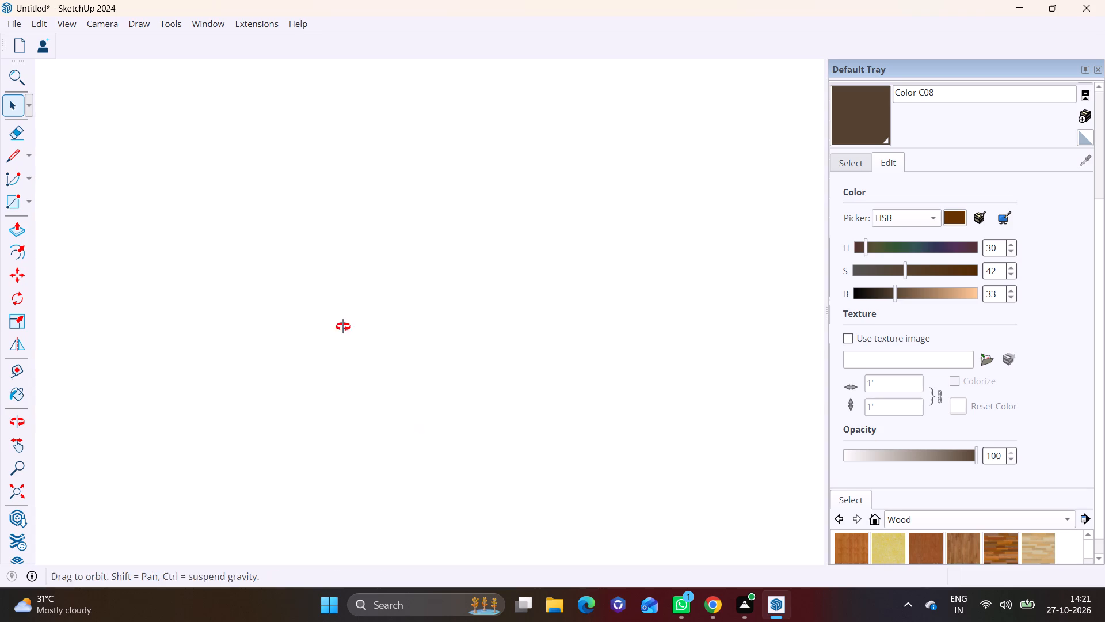
middle_click_drag(343, 327, 458, 473)
scroll(295, 367, "down", 16)
middle_click(294, 373)
middle_click_drag(233, 339, 530, 382)
scroll(440, 362, "down", 2)
middle_click_drag(440, 362, 439, 430)
middle_click_drag(439, 430, 440, 452)
scroll(439, 430, "down", 11)
middle_click_drag(197, 240, 380, 480)
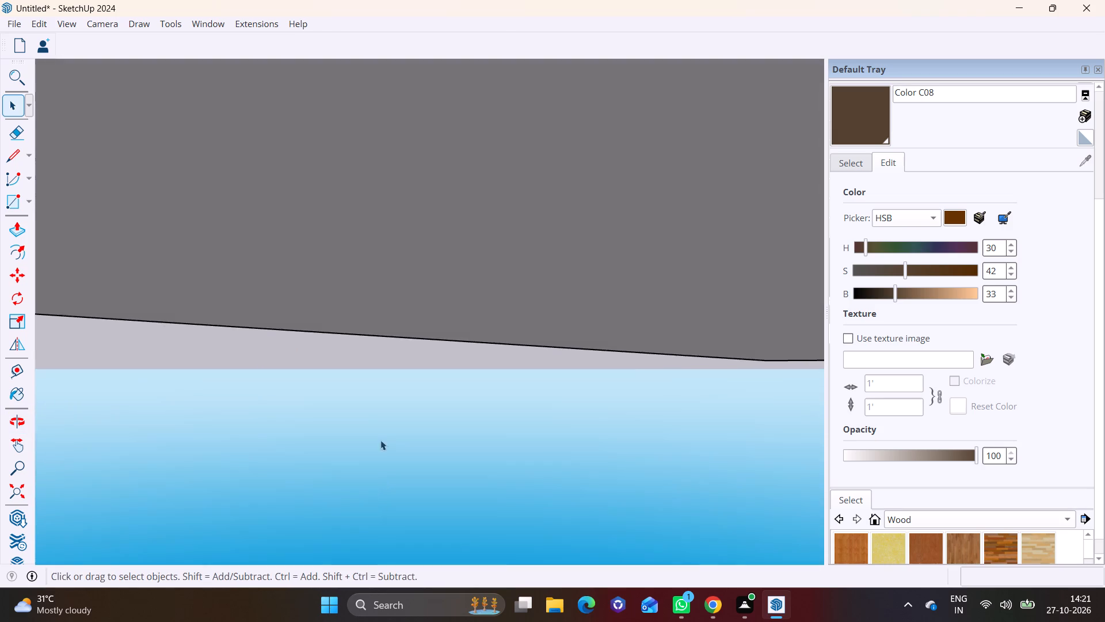
scroll(388, 427, "down", 13)
middle_click_drag(447, 325, 183, 395)
scroll(609, 352, "down", 4)
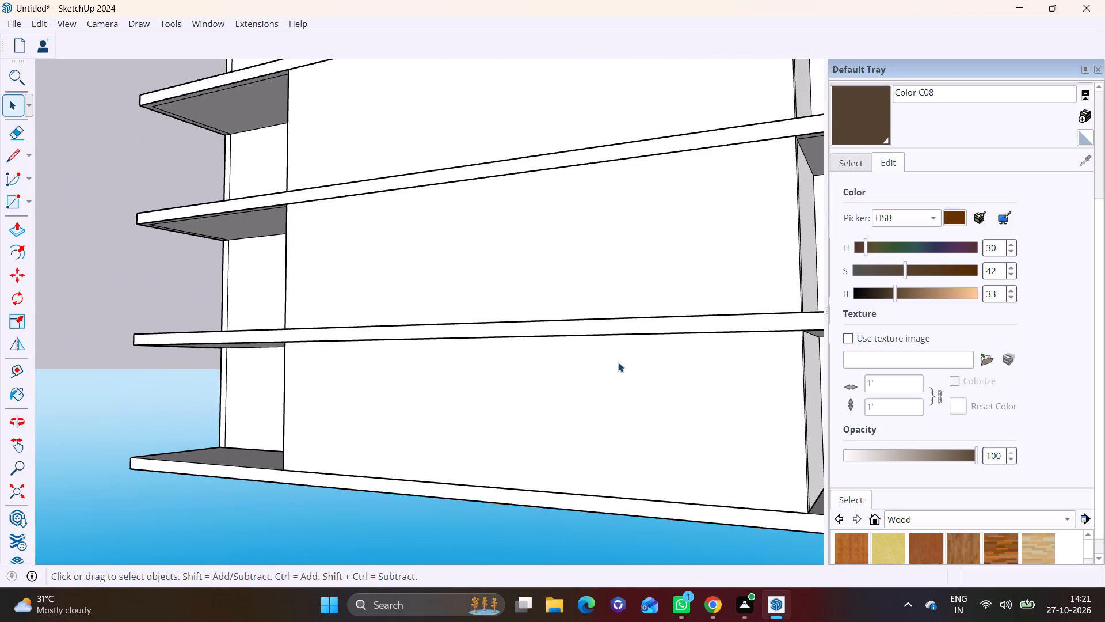
scroll(618, 362, "down", 3)
middle_click_drag(703, 382, 394, 373)
middle_click_drag(749, 383, 586, 443)
scroll(588, 435, "down", 8)
middle_click_drag(487, 416, 493, 420)
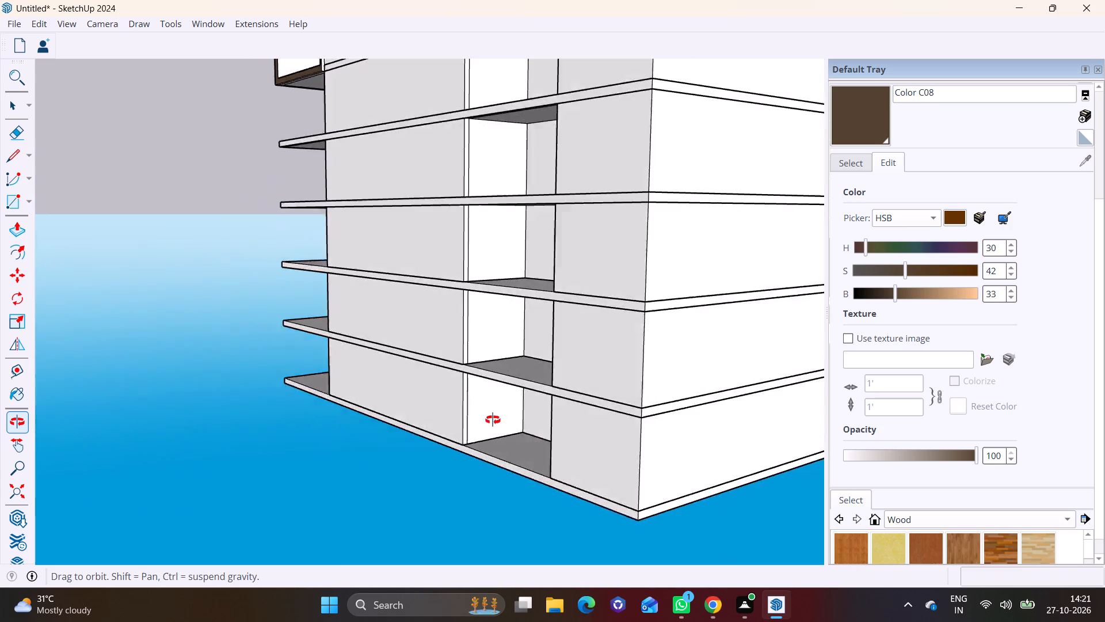
middle_click_drag(493, 420, 417, 409)
scroll(493, 400, "down", 3)
middle_click_drag(501, 401, 300, 415, "shift")
scroll(272, 415, "down", 1, "shift")
middle_click_drag(646, 420, 335, 387)
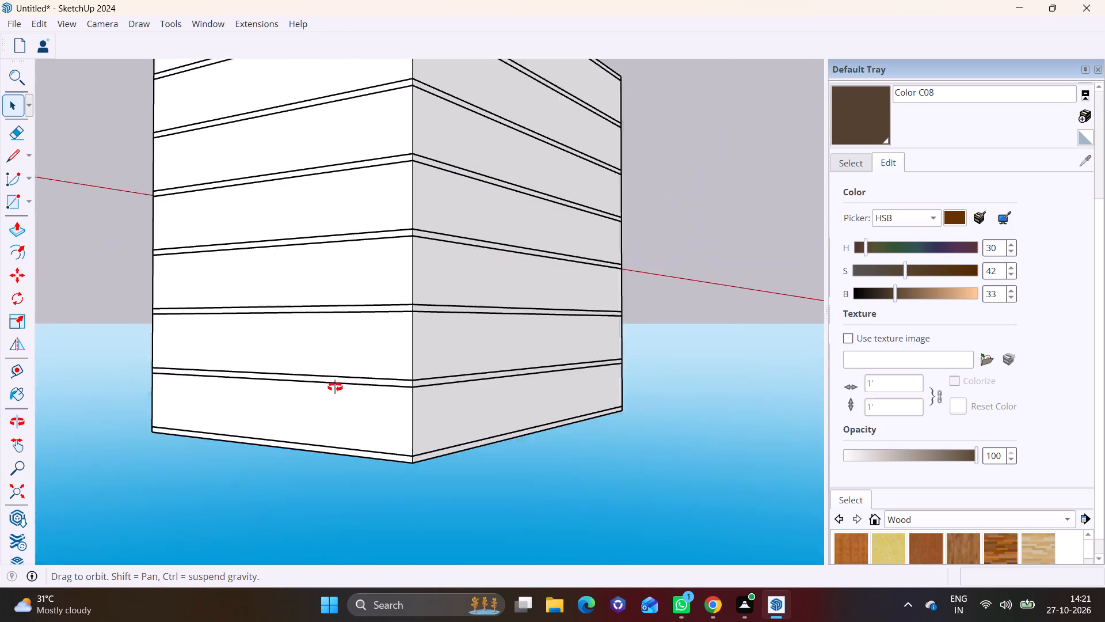
middle_click_drag(335, 387, 970, 437)
middle_click_drag(440, 376, 780, 398)
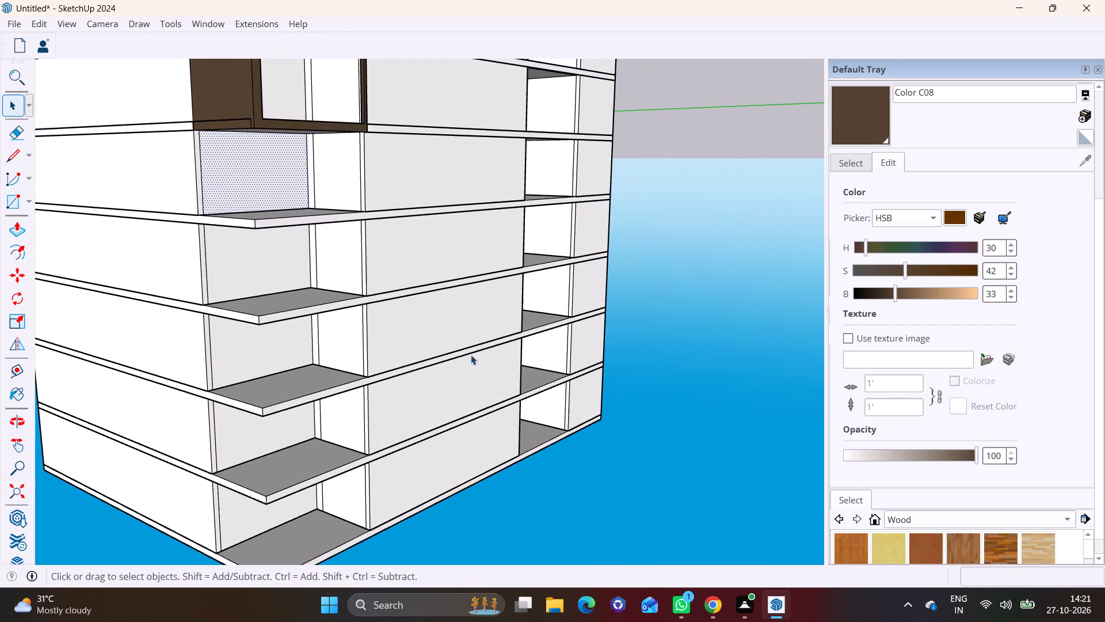
middle_click_drag(387, 318, 394, 488, "shift")
middle_click_drag(295, 309, 255, 476)
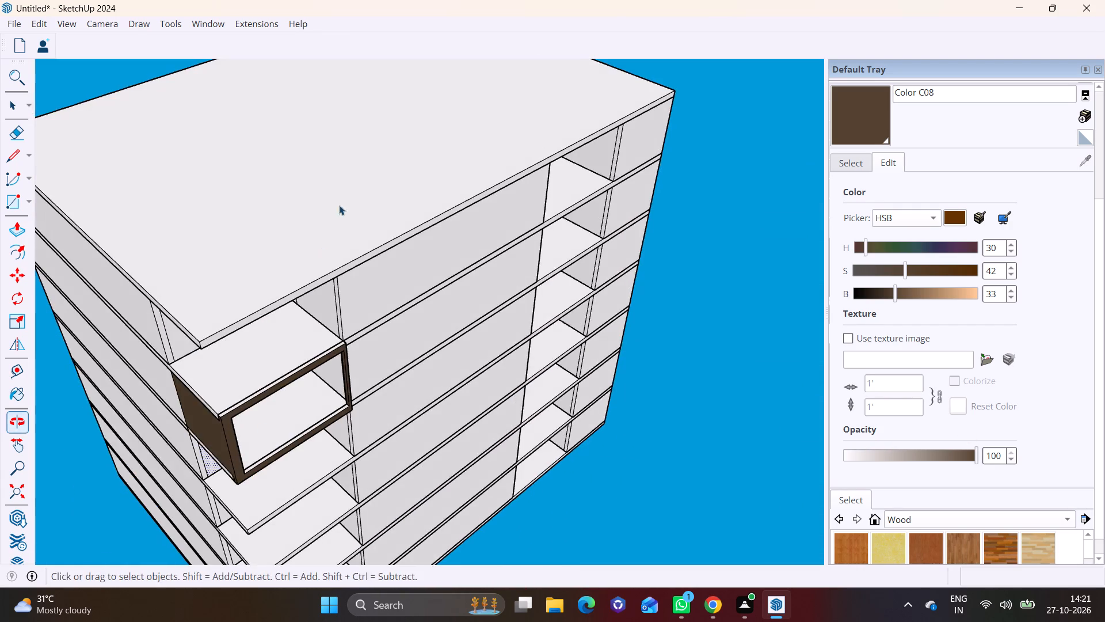
middle_click_drag(339, 200, 567, 509)
middle_click_drag(396, 191, 380, 370)
scroll(380, 252, "down", 1)
middle_click_drag(380, 185, 399, 337)
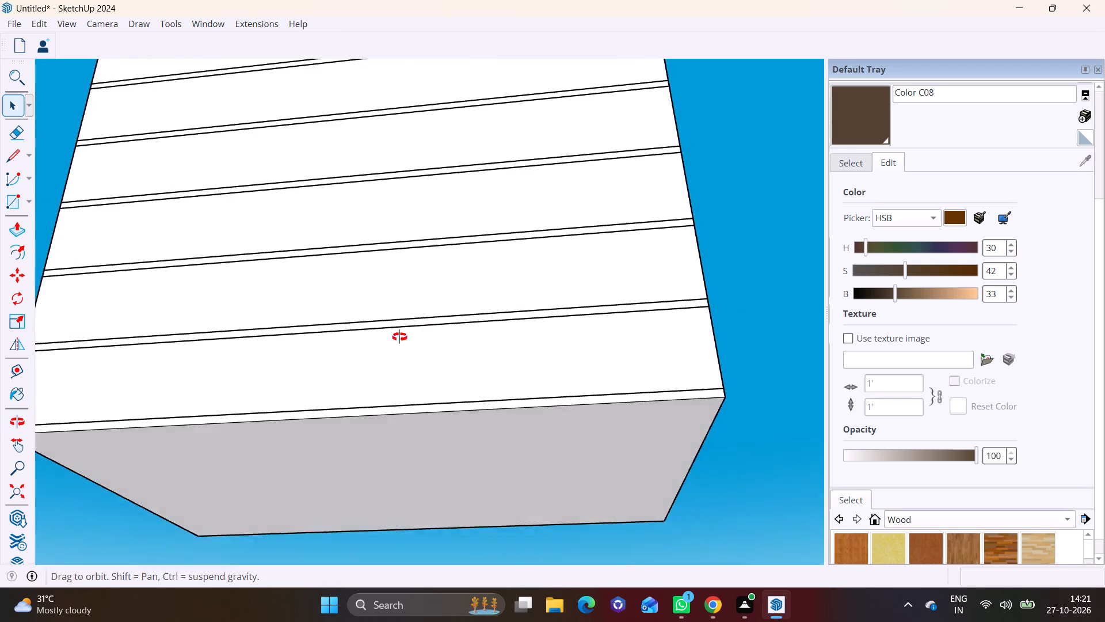
middle_click_drag(399, 337, 401, 342)
middle_click_drag(380, 188, 747, 278)
middle_click_drag(509, 293, 802, 365)
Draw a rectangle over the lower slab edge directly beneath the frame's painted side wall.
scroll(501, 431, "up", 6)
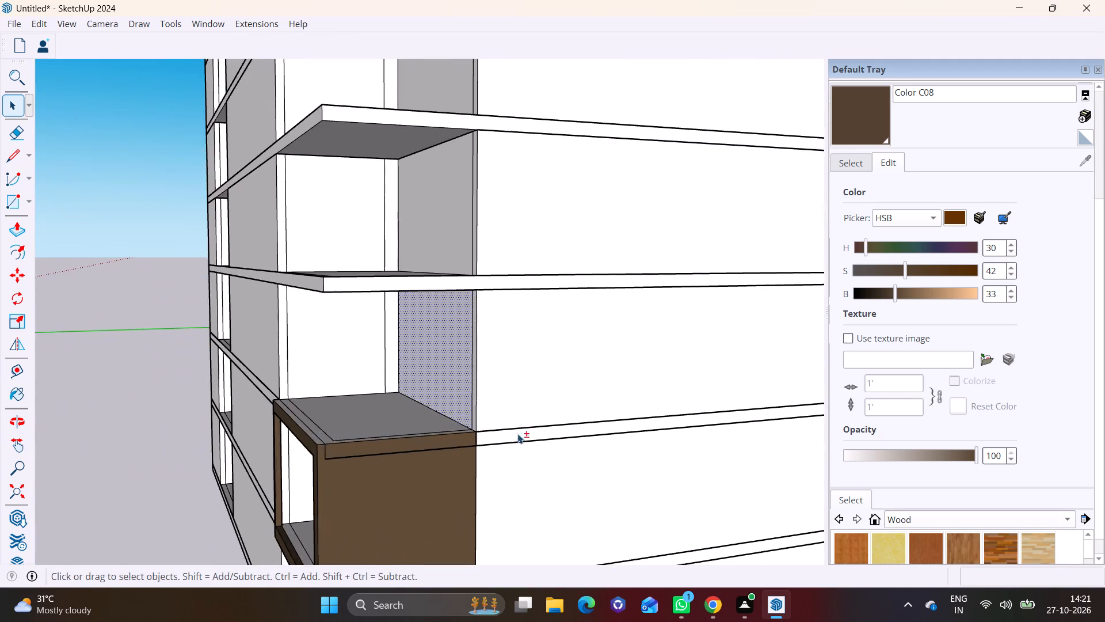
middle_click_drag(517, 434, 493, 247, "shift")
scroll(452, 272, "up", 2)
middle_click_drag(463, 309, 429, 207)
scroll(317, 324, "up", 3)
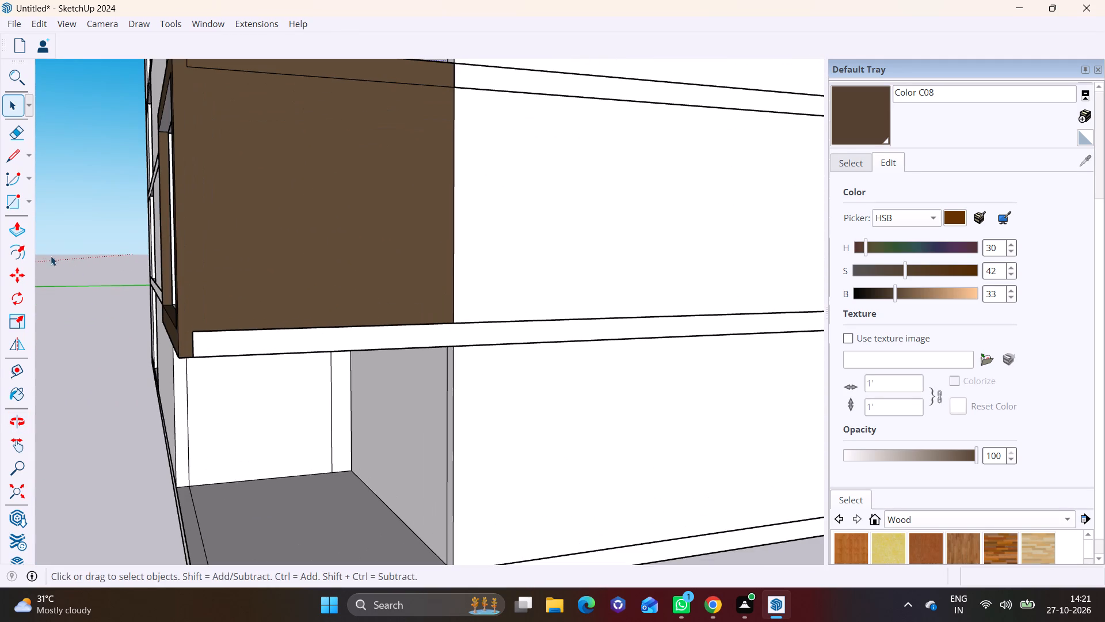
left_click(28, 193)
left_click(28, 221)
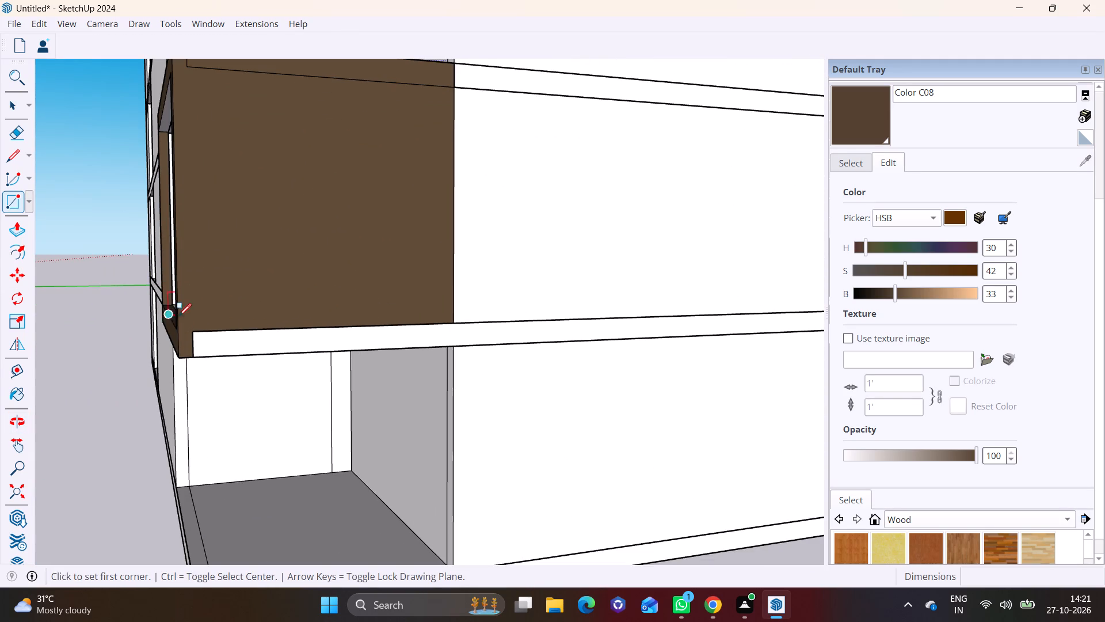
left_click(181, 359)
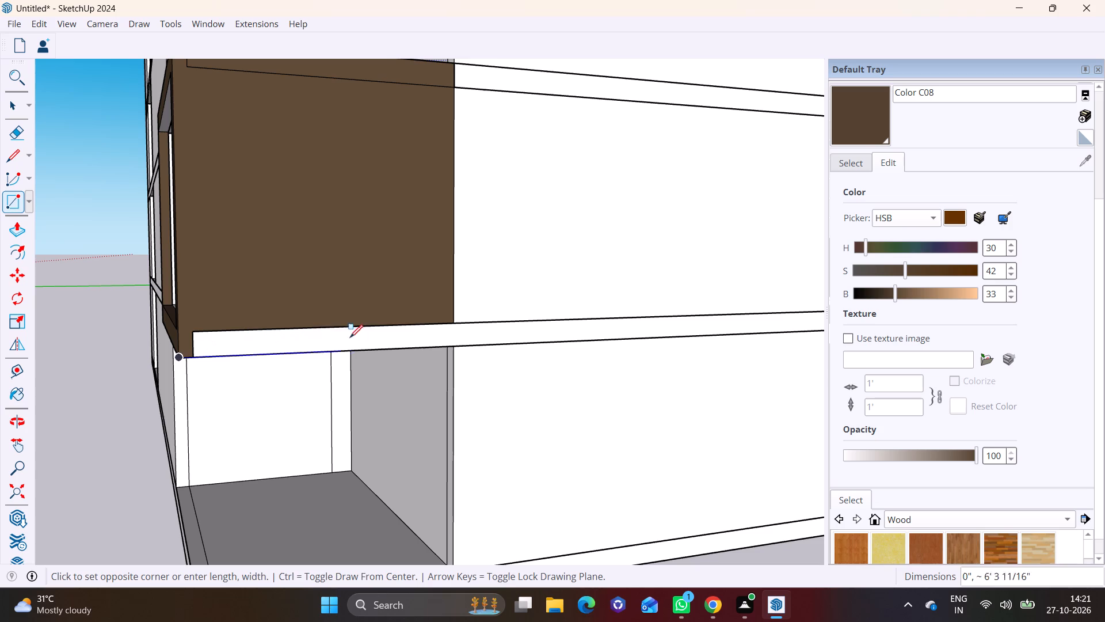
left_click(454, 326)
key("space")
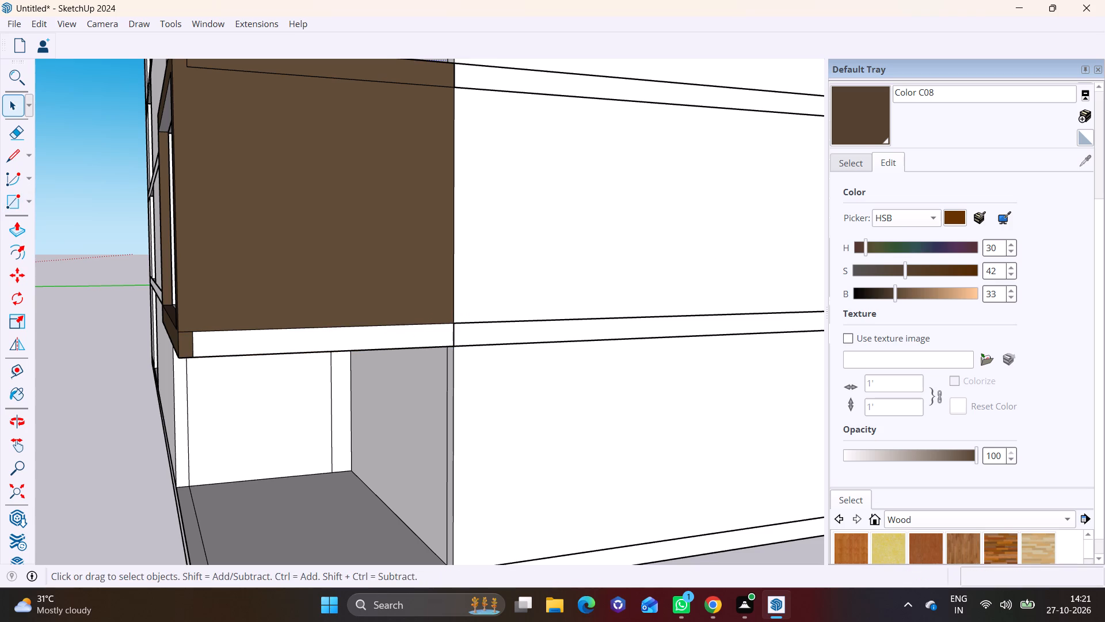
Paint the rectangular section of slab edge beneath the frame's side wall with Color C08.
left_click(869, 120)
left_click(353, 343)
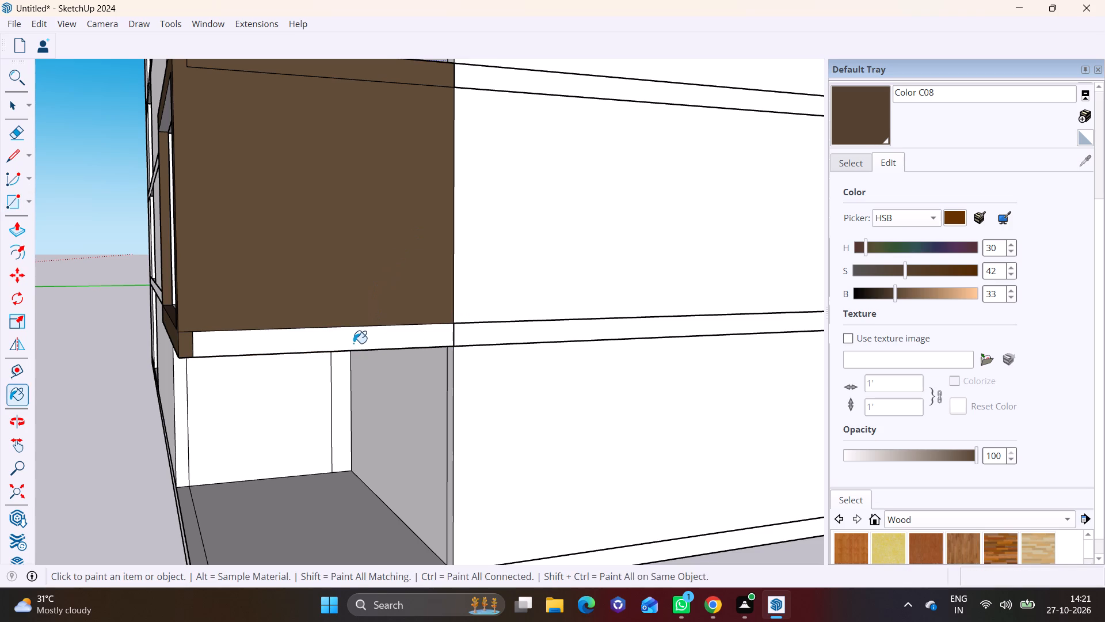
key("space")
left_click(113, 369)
Undo the recent edits back to the unpainted frame, removing its Color C08 finish, and clear the selection.
scroll(127, 359, "down", 8)
middle_click_drag(233, 352, 446, 367)
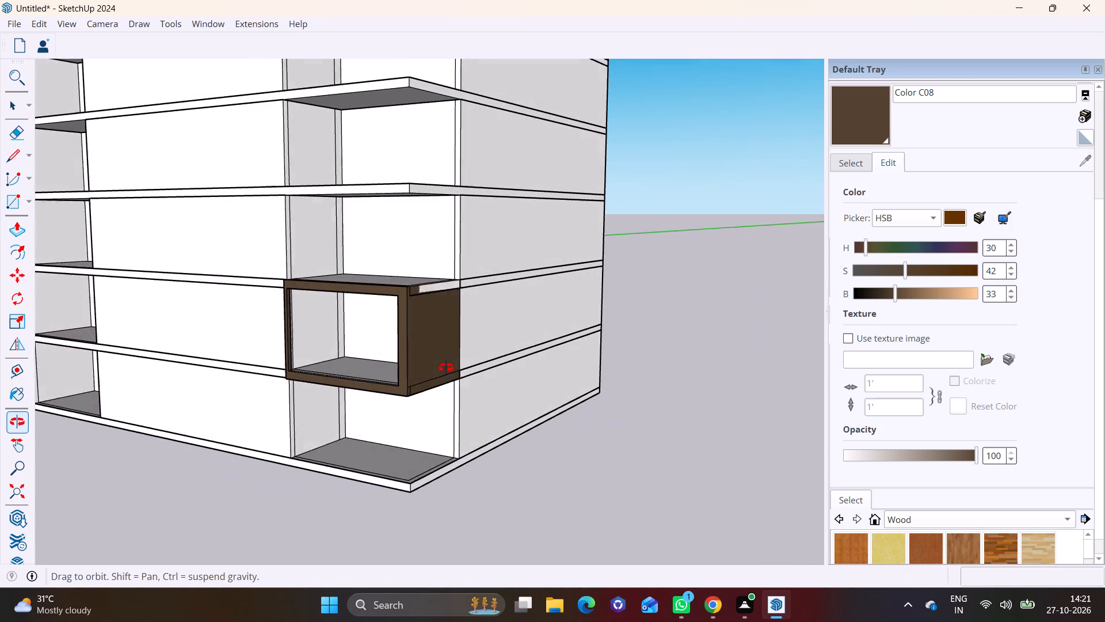
middle_click_drag(446, 367, 463, 362)
middle_click_drag(622, 375, 627, 359, "shift")
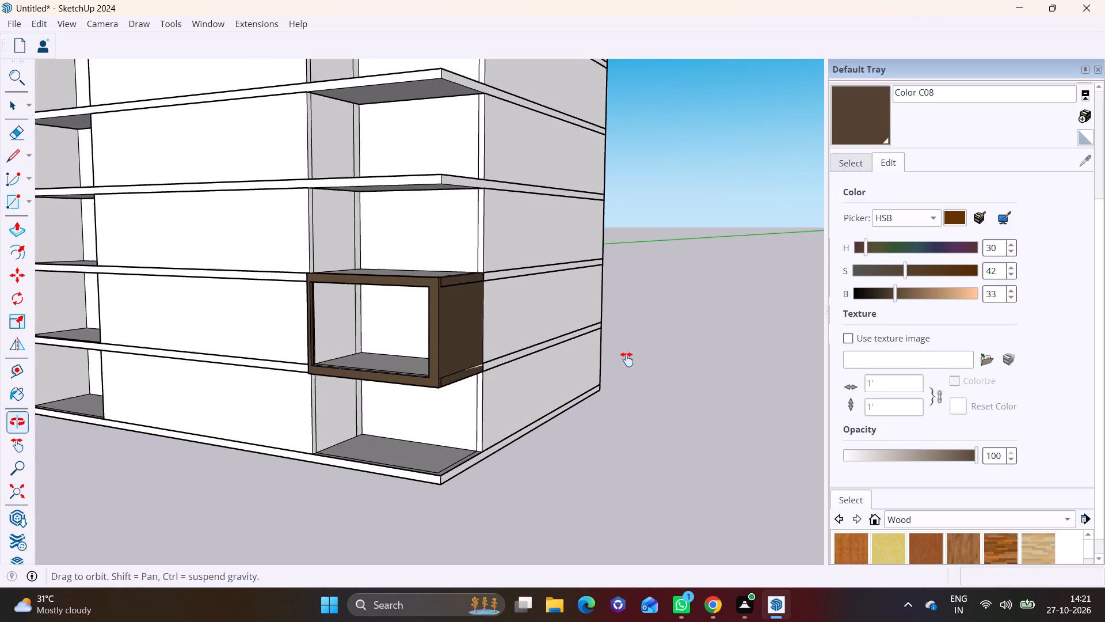
middle_click_drag(627, 359, 635, 314, "shift")
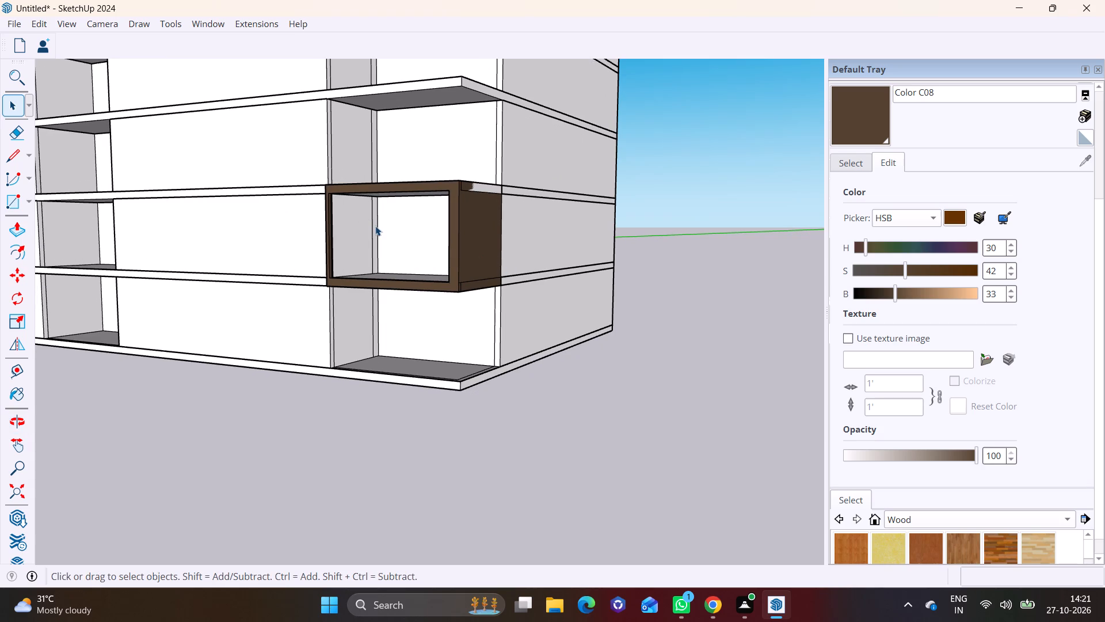
key("ctrl+z")
key("ctrl+z")
key("ctrl+z")
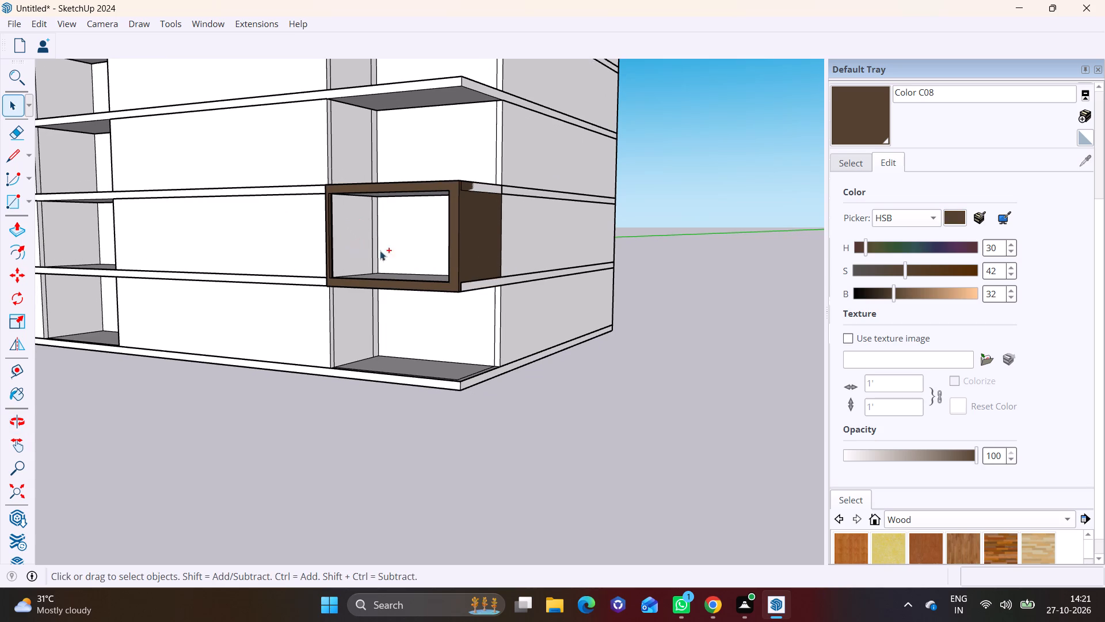
key("ctrl+z")
key("ctrl+z")
key("ctrl+z")
key("ctrl+z")
key("ctrl+z")
key("ctrl+z")
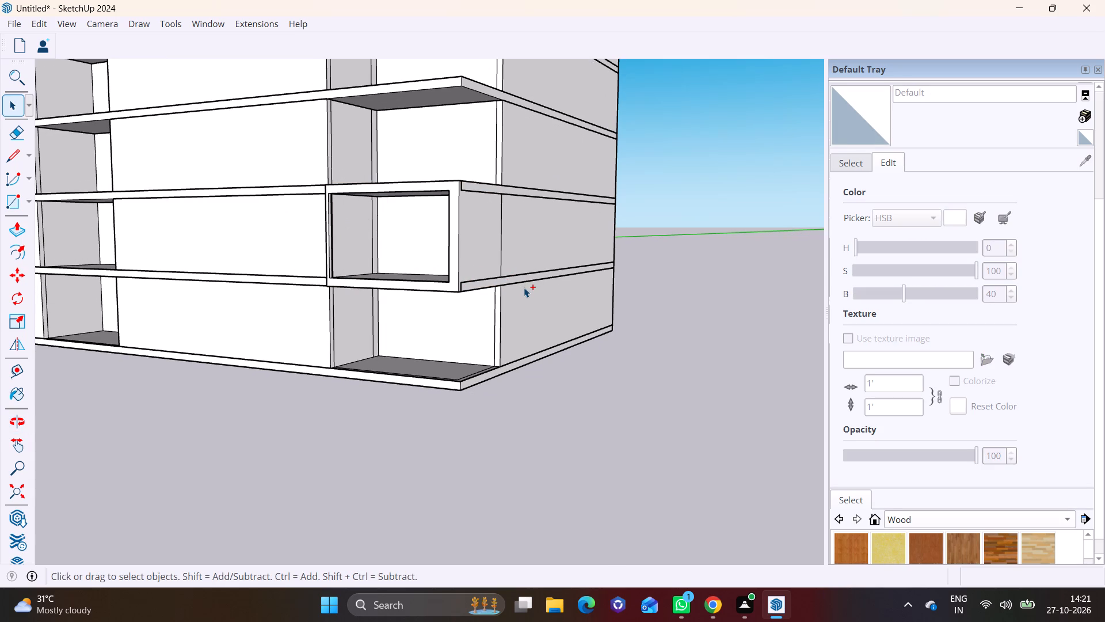
key("space")
left_click(639, 366)
Push/Pull the narrow inner face of the frame's upright farthest from the building corner about 10 7/8" into the opening.
middle_click_drag(438, 273, 370, 448, "shift")
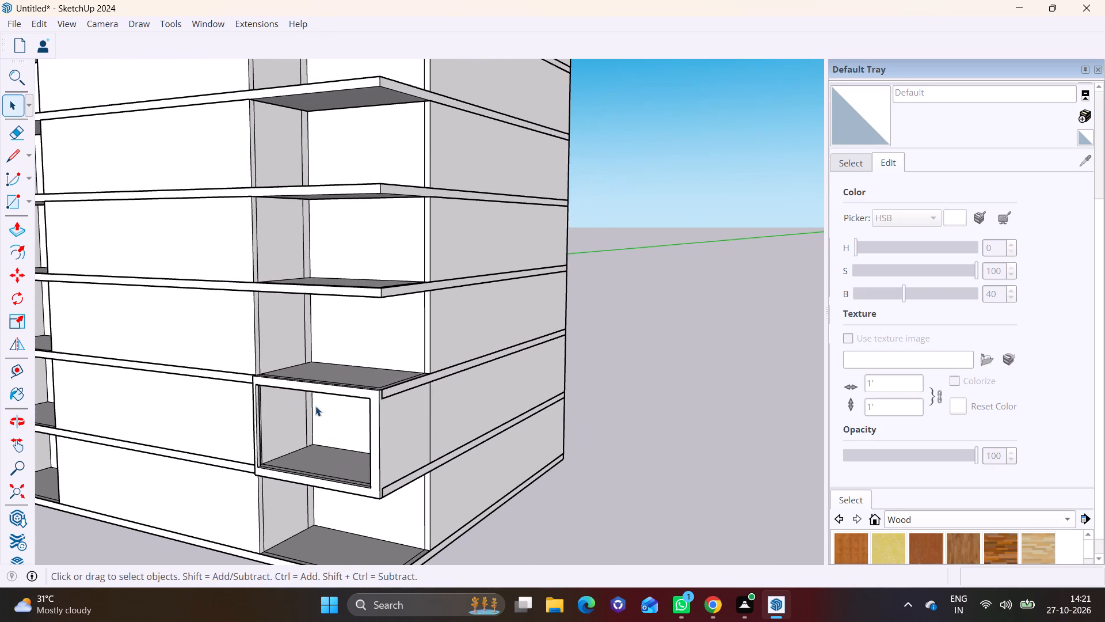
scroll(261, 412, "up", 7)
middle_click_drag(260, 404, 273, 313)
scroll(279, 325, "up", 4)
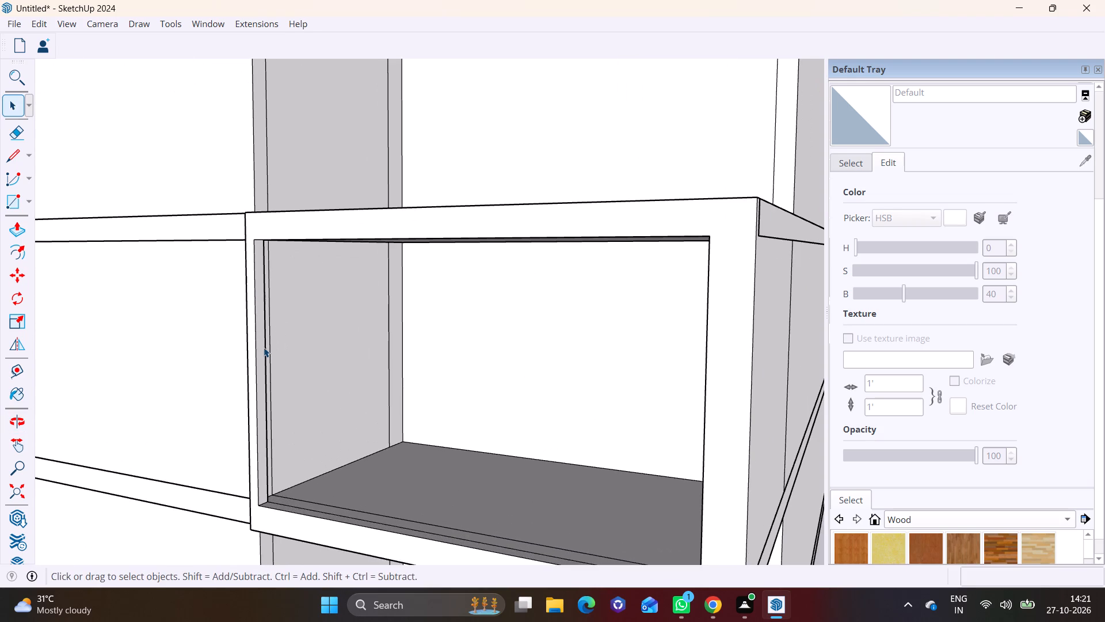
left_click(264, 347)
left_click(260, 345)
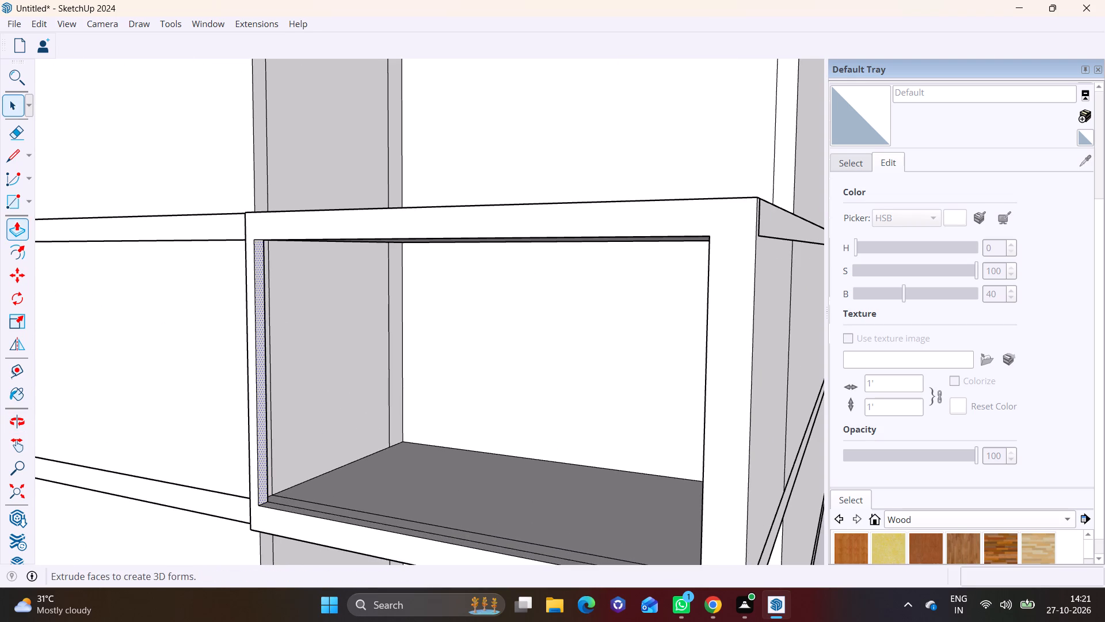
left_click(12, 232)
left_click(263, 355)
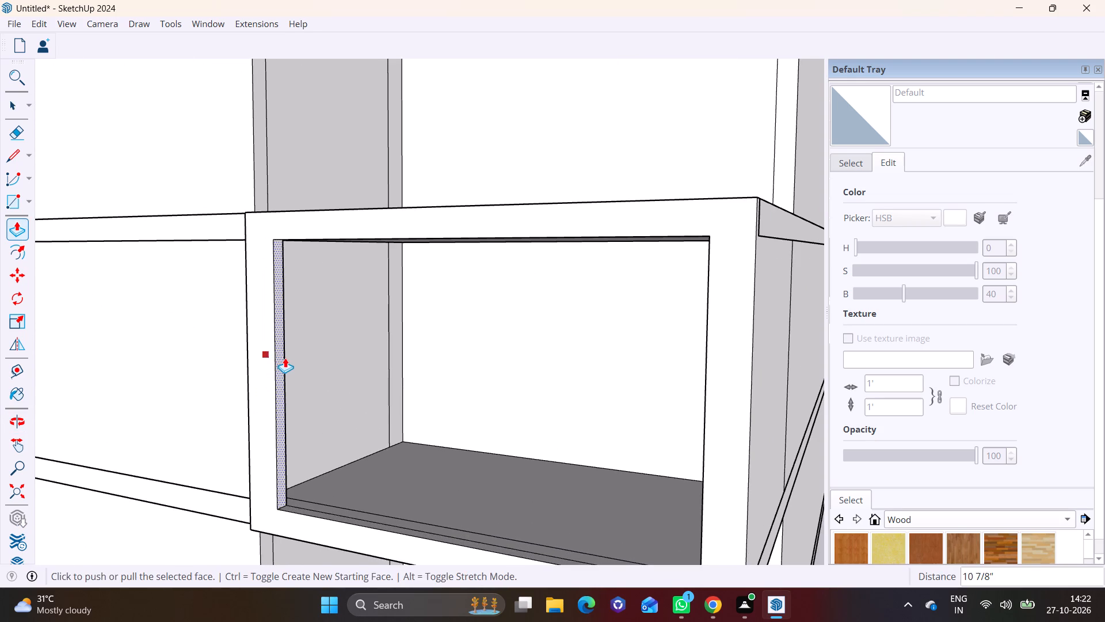
left_click(285, 358)
Push/Pull the narrow top strip of the frame's bottom member up about 5 1/2" inside the opening.
scroll(303, 355, "down", 5)
middle_click_drag(334, 375, 309, 274, "shift")
middle_click_drag(384, 423, 368, 498)
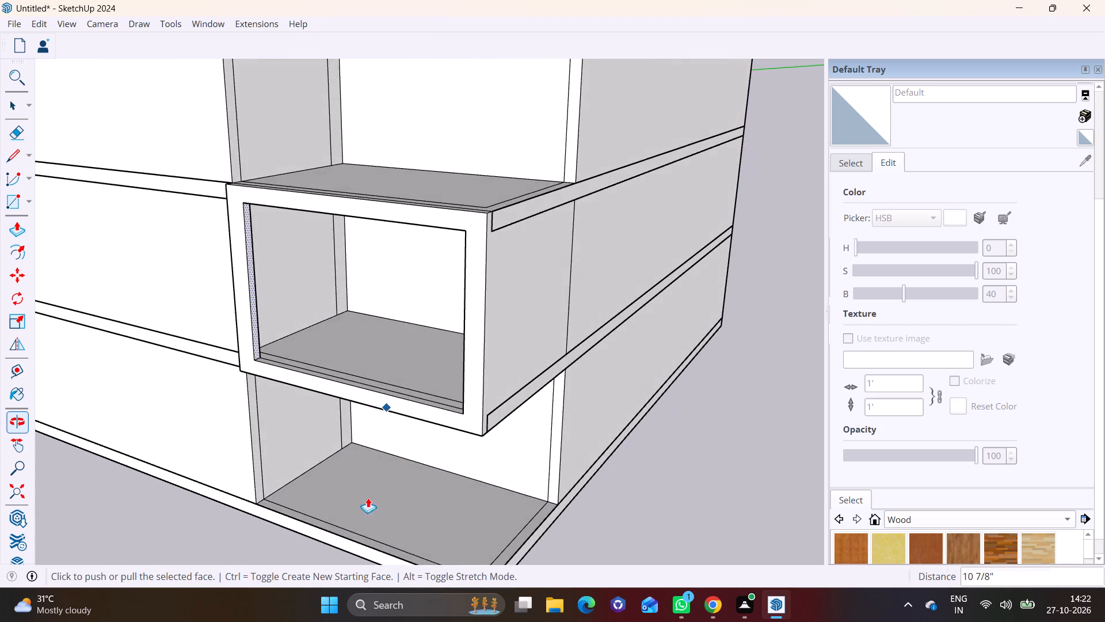
scroll(448, 445, "up", 6)
middle_click_drag(392, 387, 376, 407)
key("space")
left_click(379, 391)
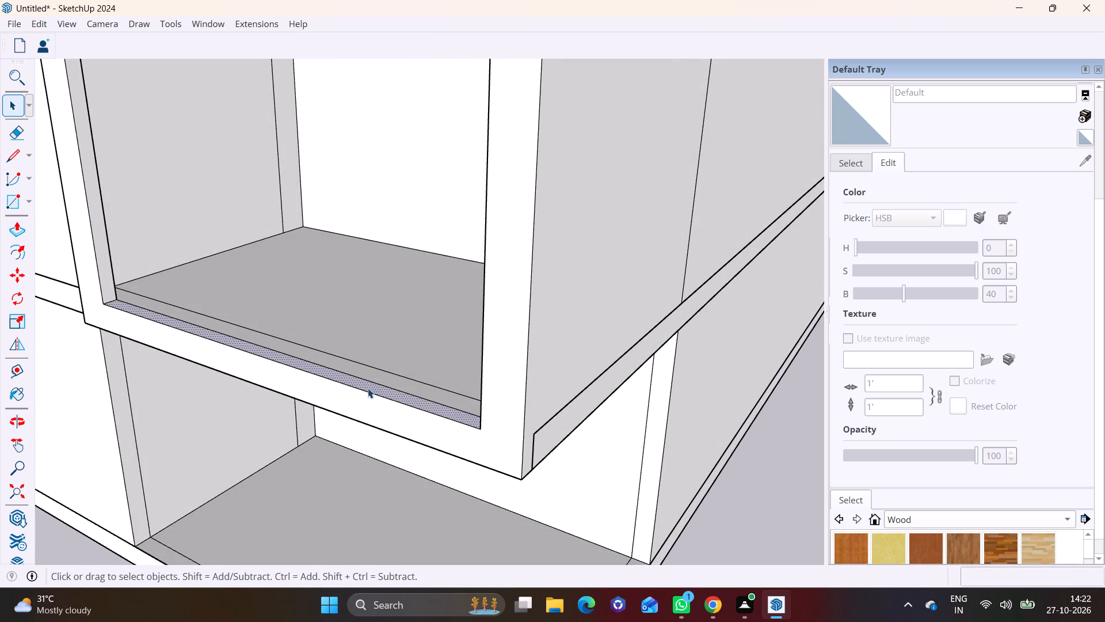
left_click(22, 218)
left_click(186, 323)
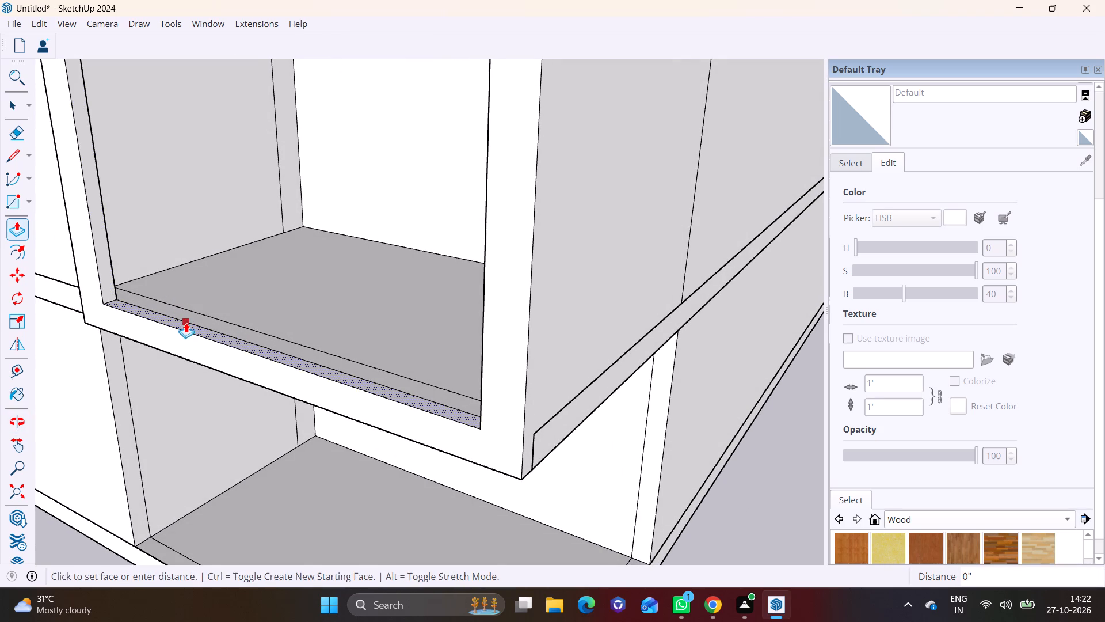
left_click(181, 309)
Select the narrow underside strip of the frame's top member inside the opening for Push/Pull.
scroll(190, 315, "down", 3)
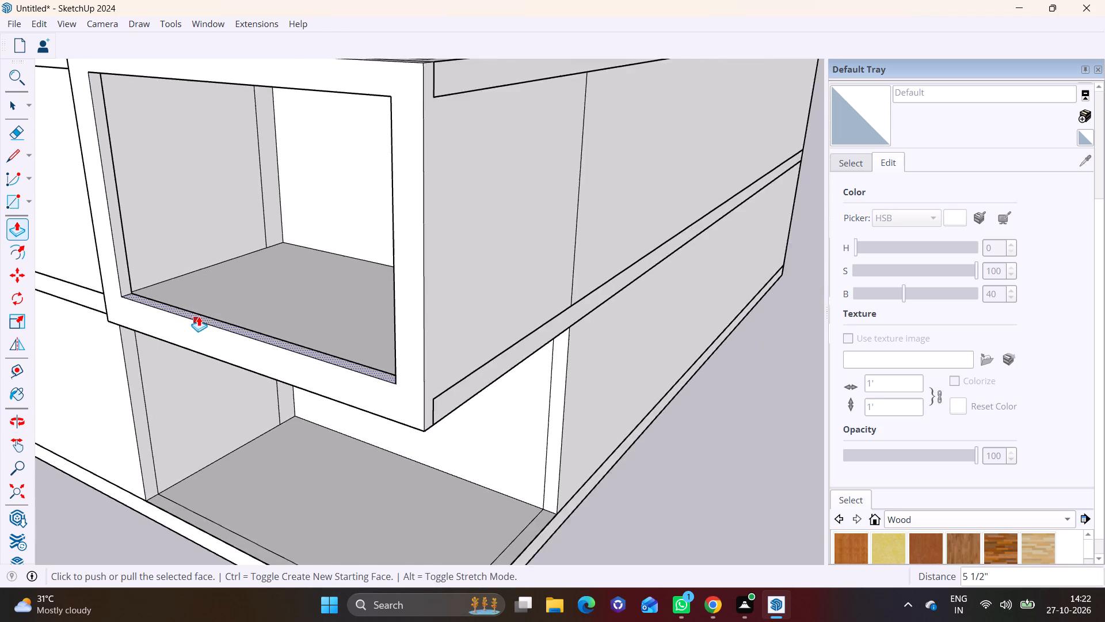
scroll(199, 316, "down", 2)
middle_click_drag(234, 257, 230, 415, "shift")
middle_click_drag(239, 370, 330, 174)
scroll(335, 175, "up", 3)
middle_click_drag(342, 195, 348, 174)
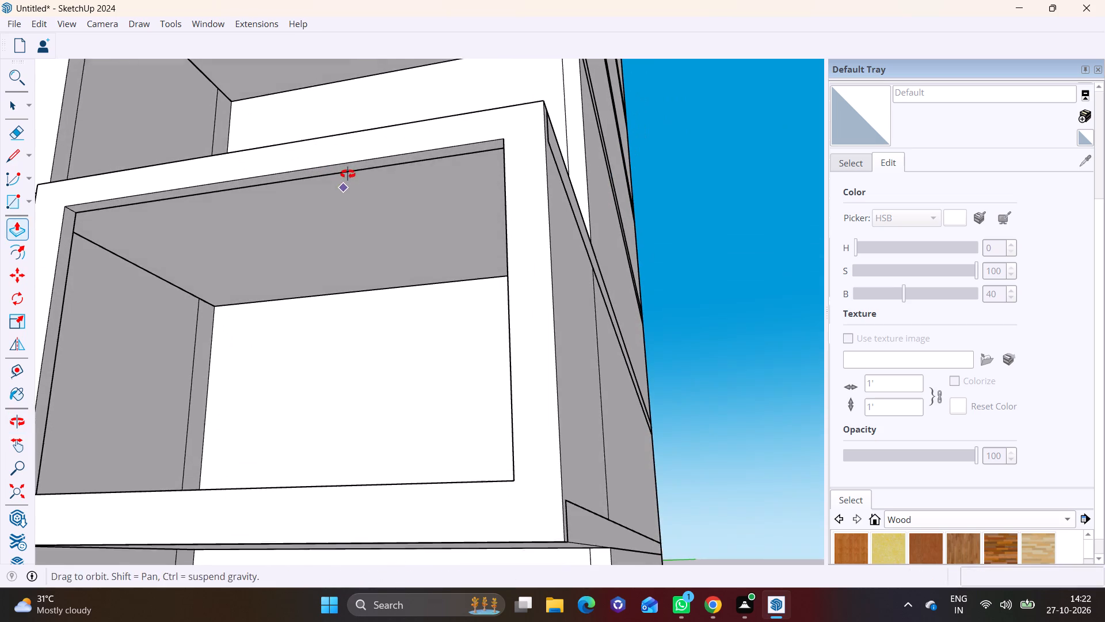
middle_click_drag(348, 174, 348, 173)
key("space")
left_click(334, 166)
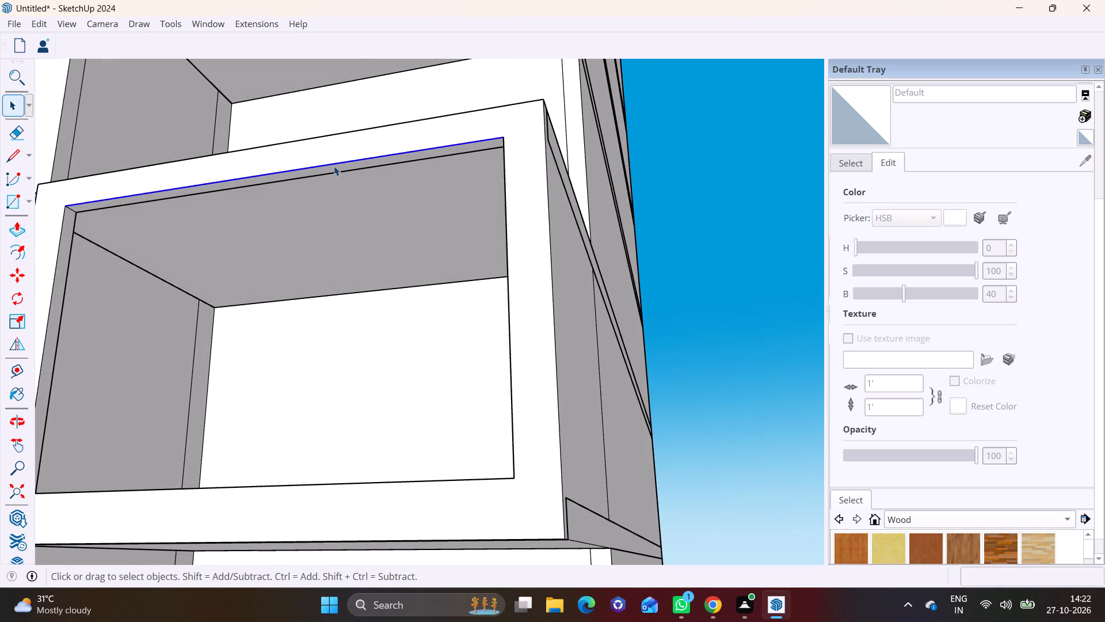
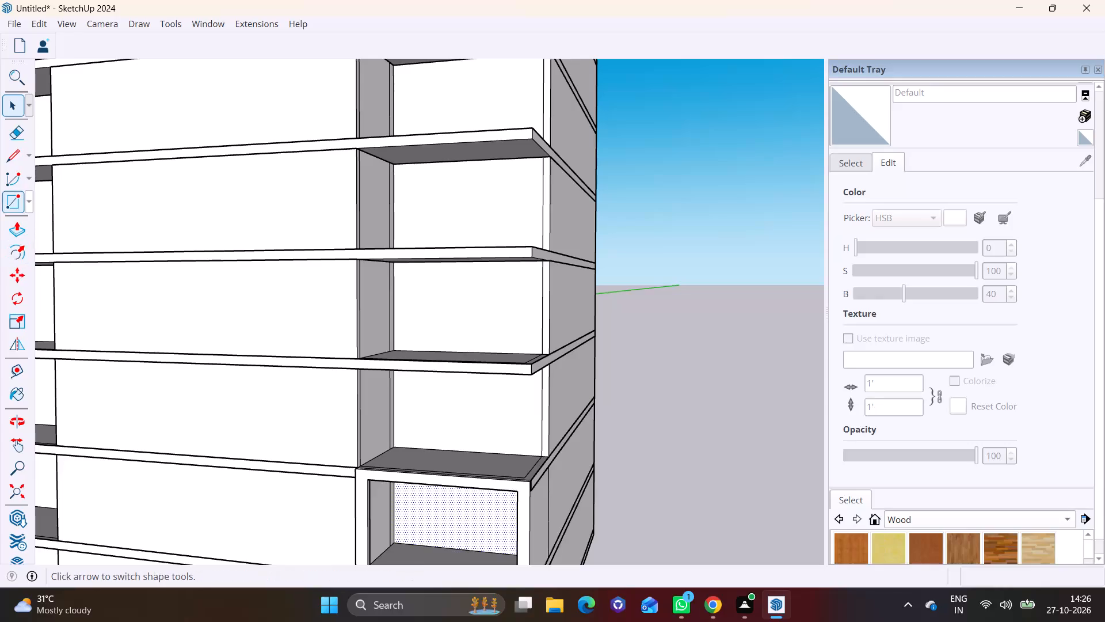
Draw a full-height rectangle on the slab's front edge below an unframed corner recess, at the end farthest from the building corner.
left_click(25, 195)
left_click_drag(43, 218, 63, 229)
scroll(395, 267, "up", 8)
middle_click_drag(375, 286, 371, 343)
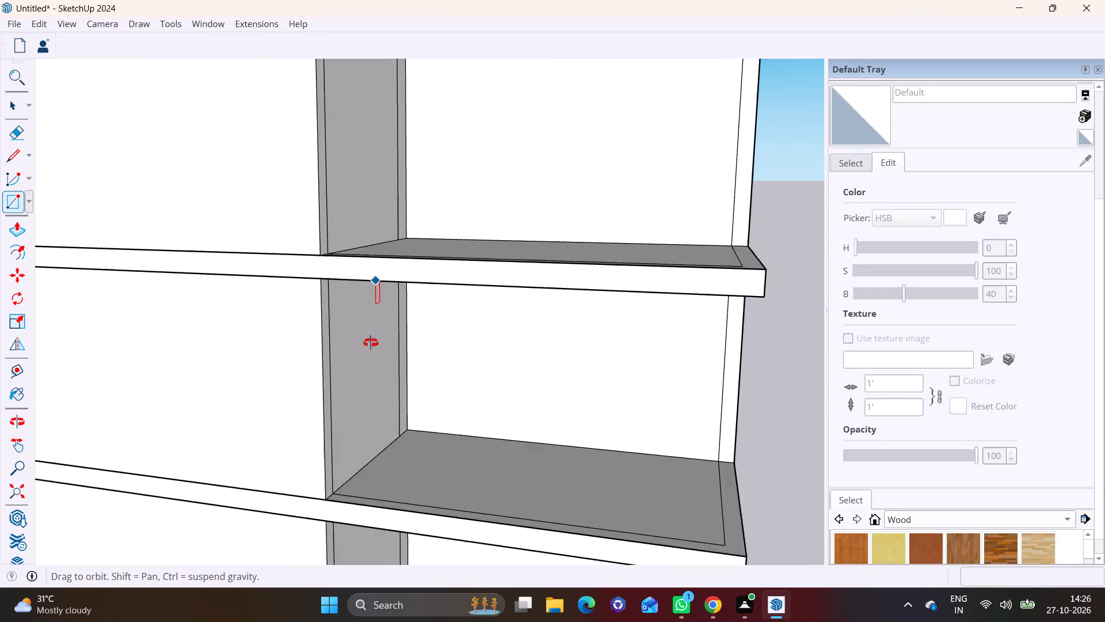
middle_click_drag(371, 343, 366, 369)
scroll(343, 317, "up", 2)
middle_click_drag(343, 317, 299, 377)
scroll(337, 360, "up", 3)
middle_click_drag(281, 314, 307, 283)
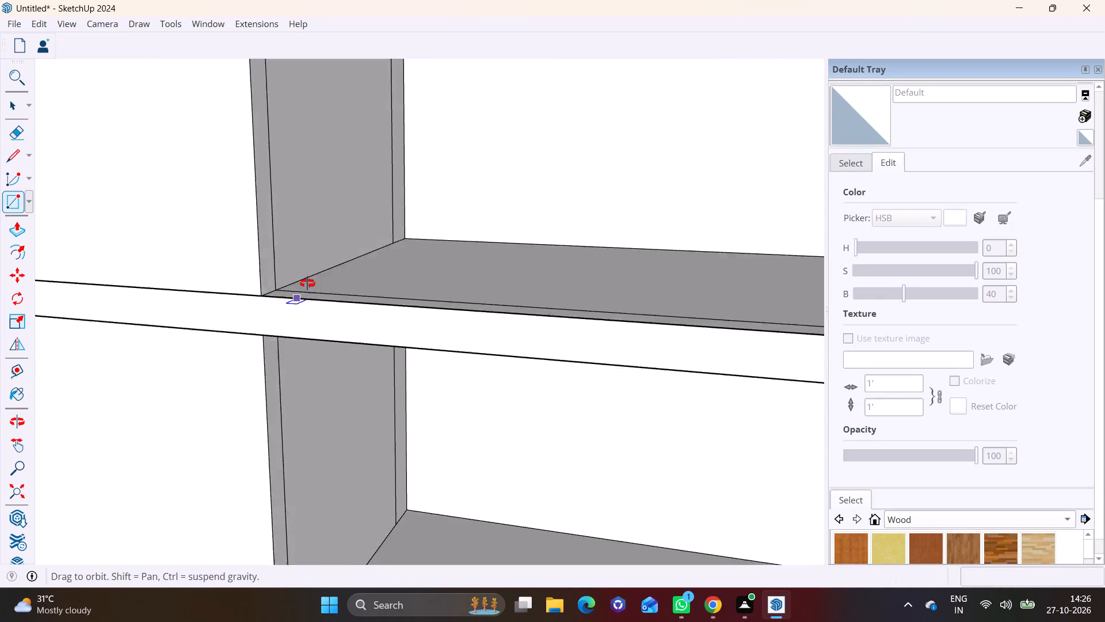
middle_click_drag(307, 283, 313, 276)
left_click(279, 280)
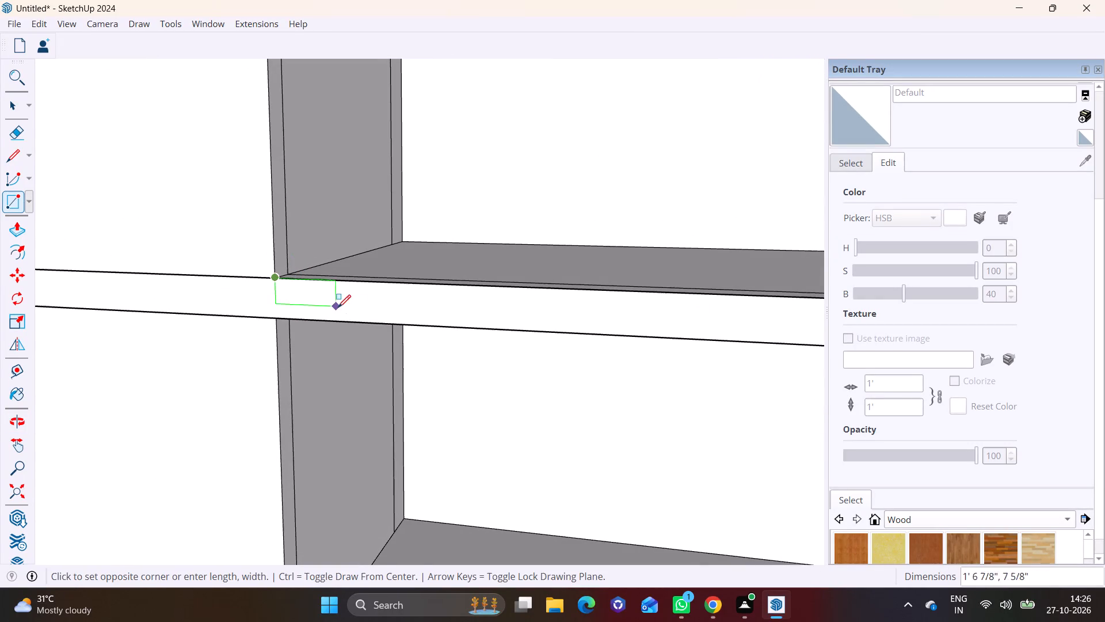
left_click(405, 323)
key("space")
left_click(367, 313)
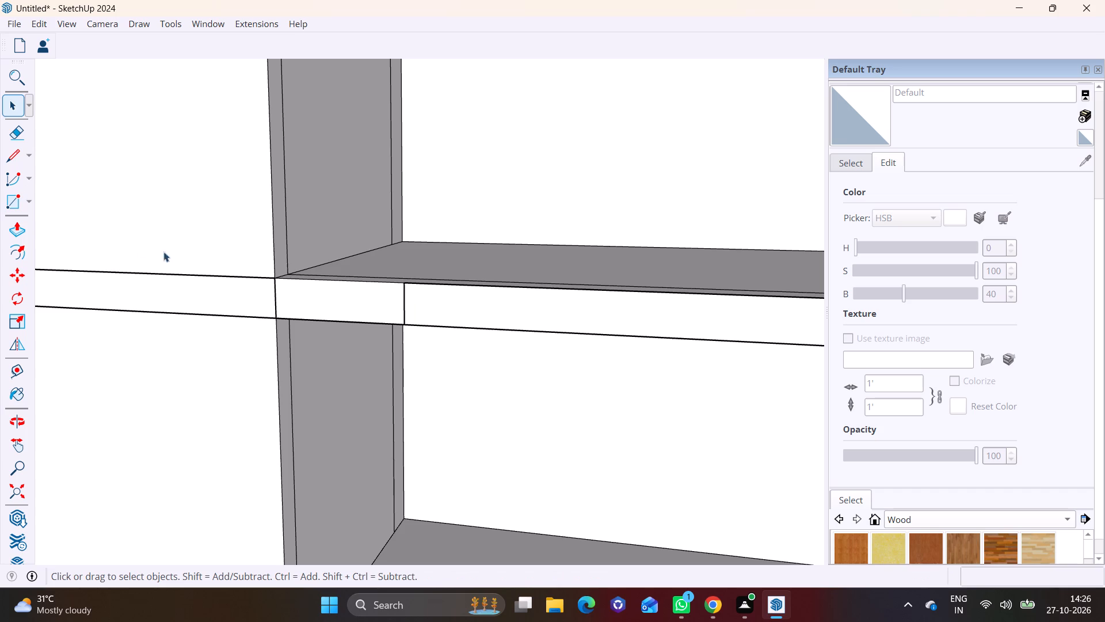
left_click(334, 315)
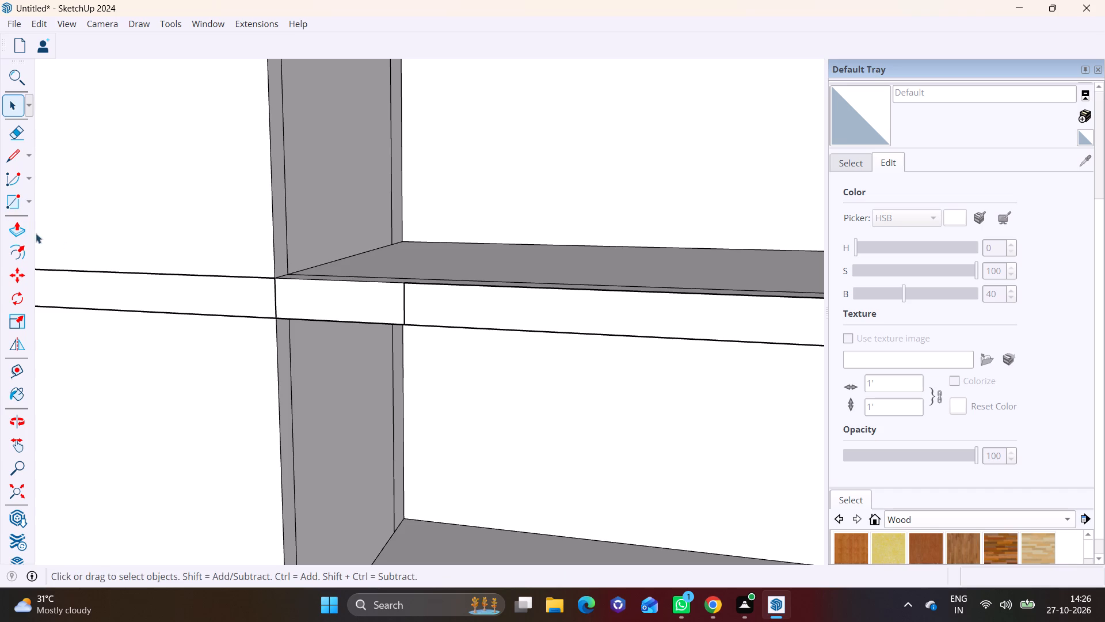
Push/Pull the rectangle out from the slab edge and trim its projection to about 6 3/4".
left_click(25, 232)
left_click(391, 306)
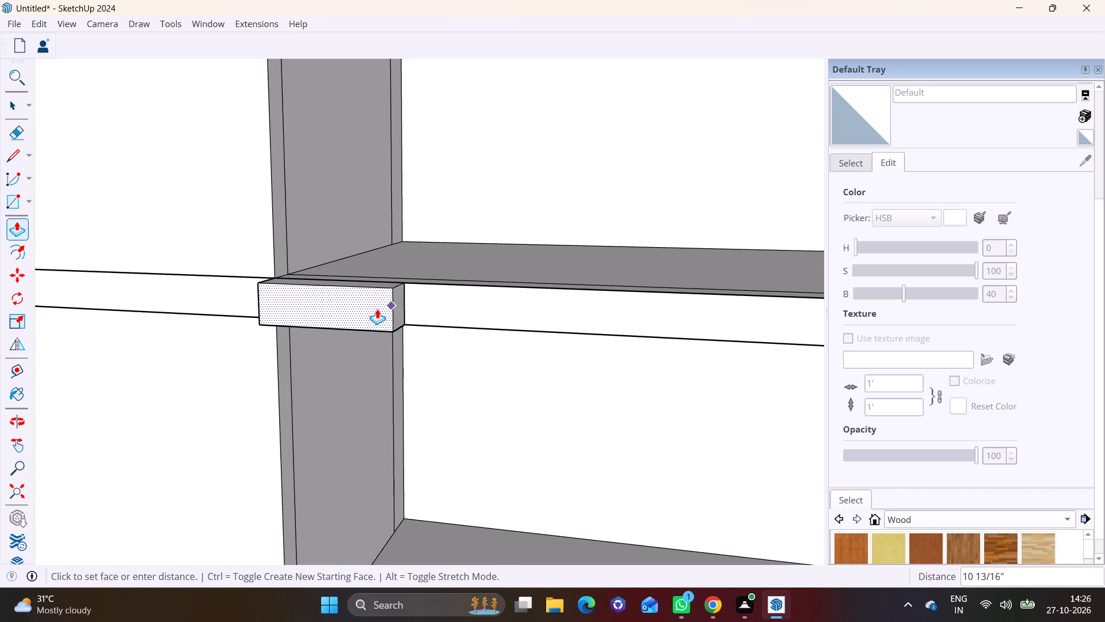
left_click(377, 309)
middle_click_drag(439, 341, 275, 346)
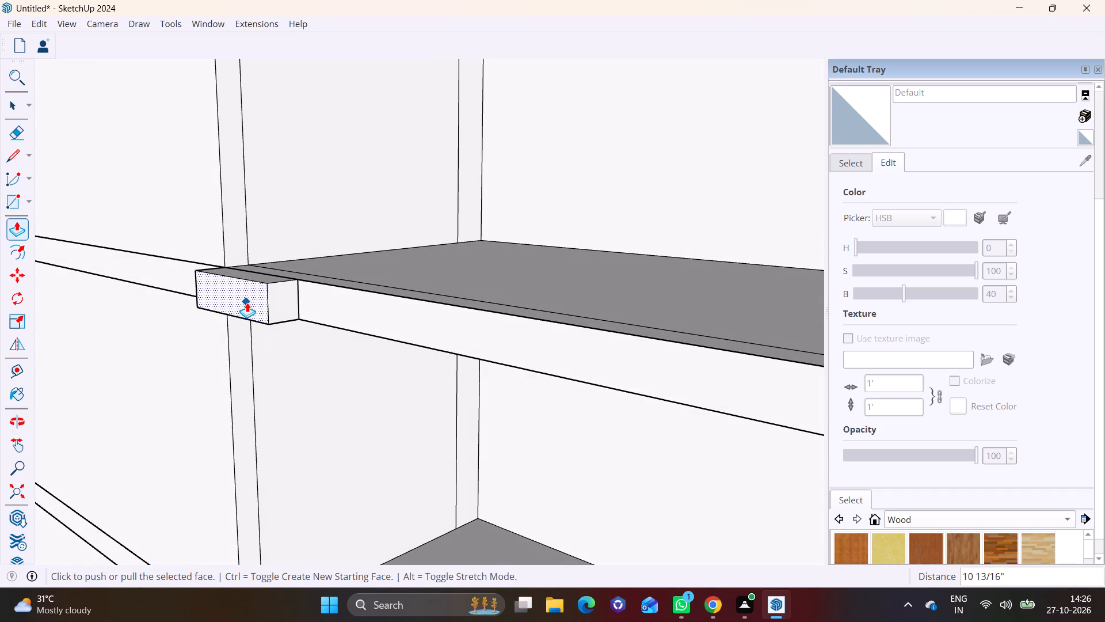
left_click(247, 302)
left_click(258, 300)
Push/Pull the block's end face about 14' 3 15/16" along the slab edge to the building corner, forming the frame's bottom member.
key("space")
left_click(289, 304)
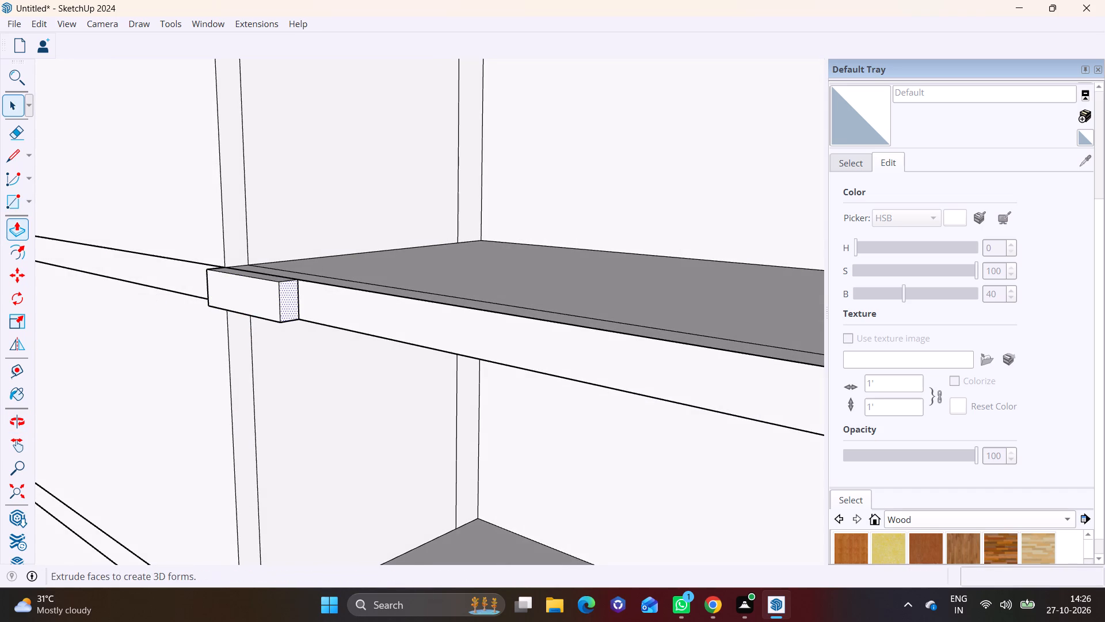
left_click(26, 230)
left_click(292, 303)
scroll(475, 336, "down", 5)
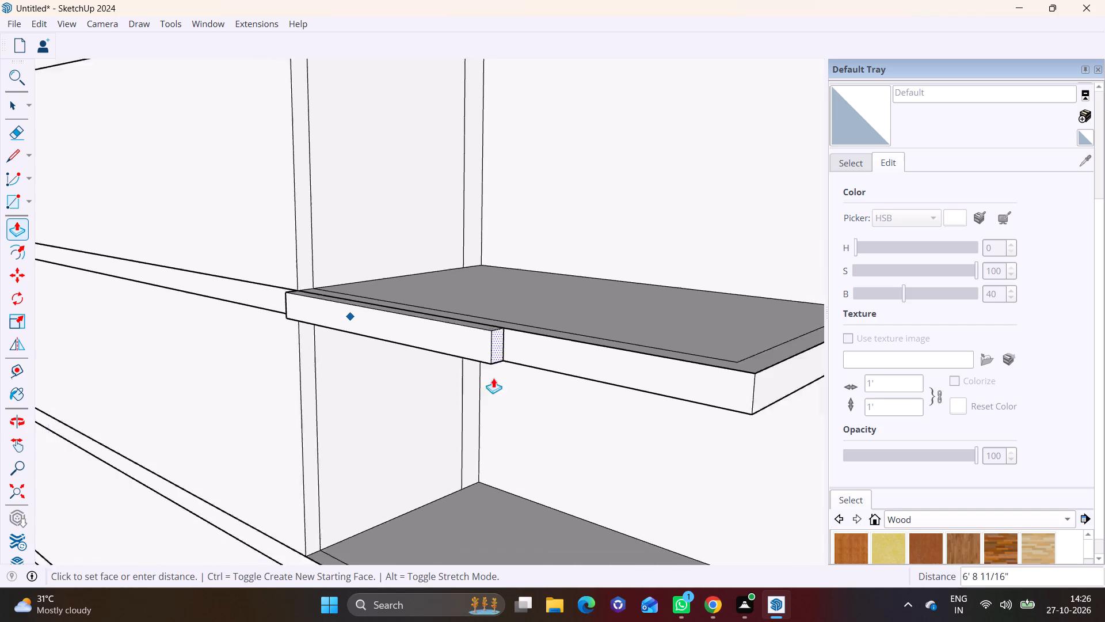
scroll(493, 378, "down", 4)
left_click(638, 386)
Draw a line across the bottom member's top face near the building corner, marking a small end patch for an upright.
scroll(619, 373, "up", 5)
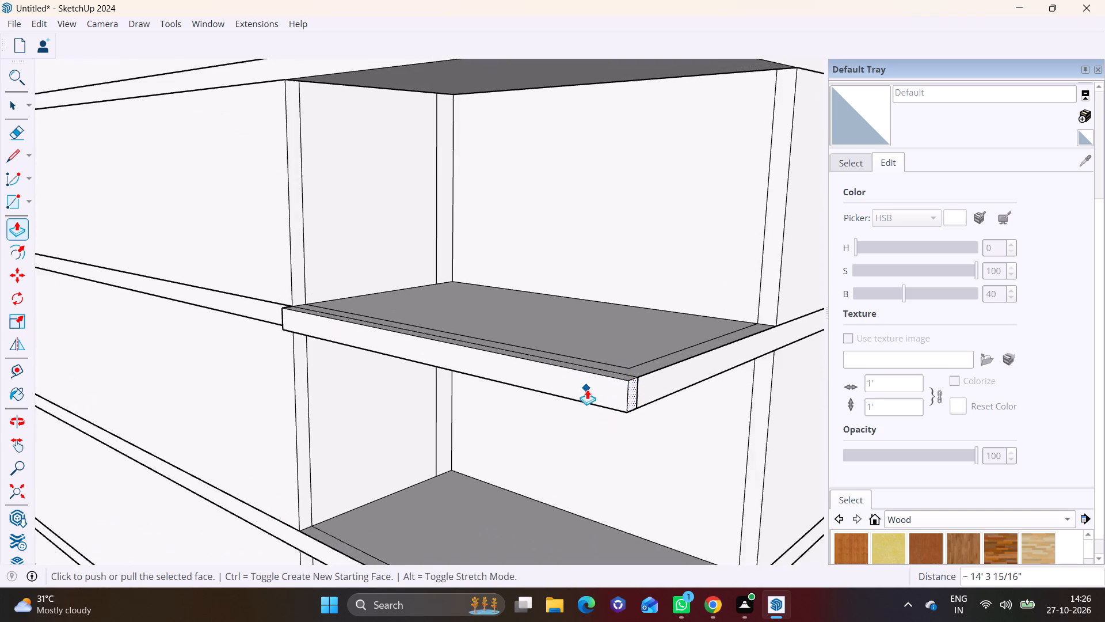
middle_click_drag(585, 393, 576, 503)
scroll(615, 479, "up", 2)
middle_click_drag(614, 477, 534, 429, "shift")
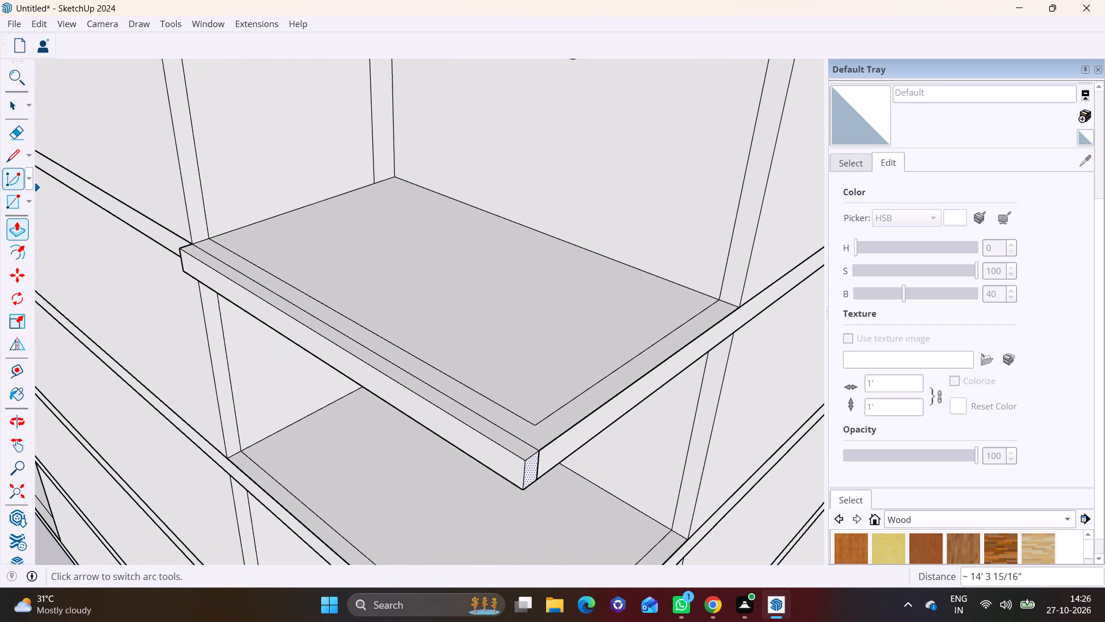
left_click(20, 157)
scroll(549, 477, "up", 6)
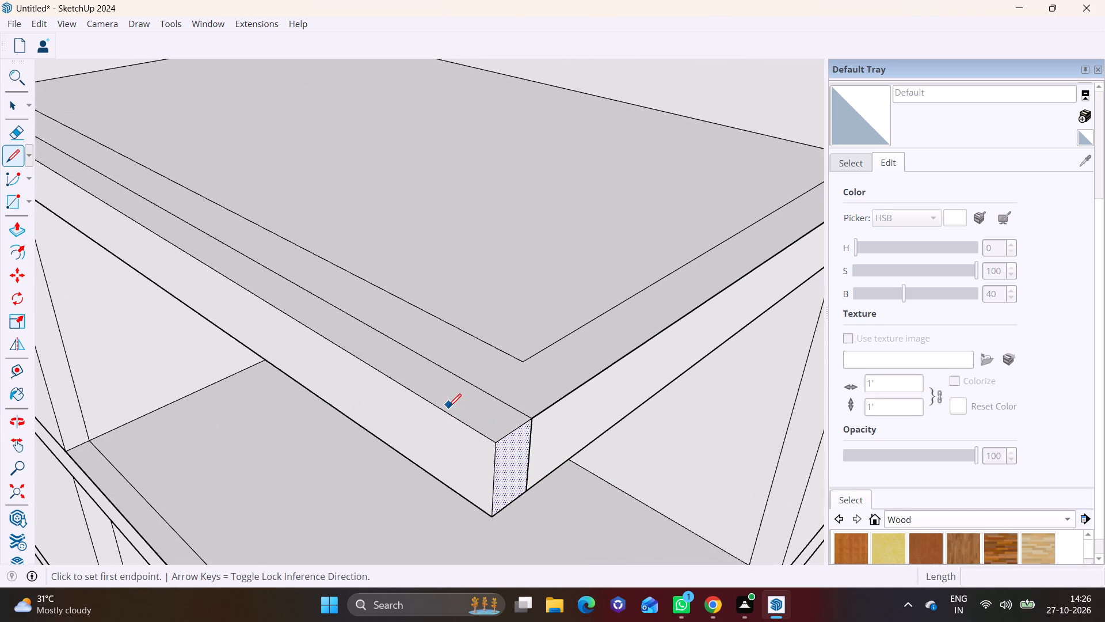
left_click(448, 410)
left_click(482, 392)
key("space")
left_click(489, 420)
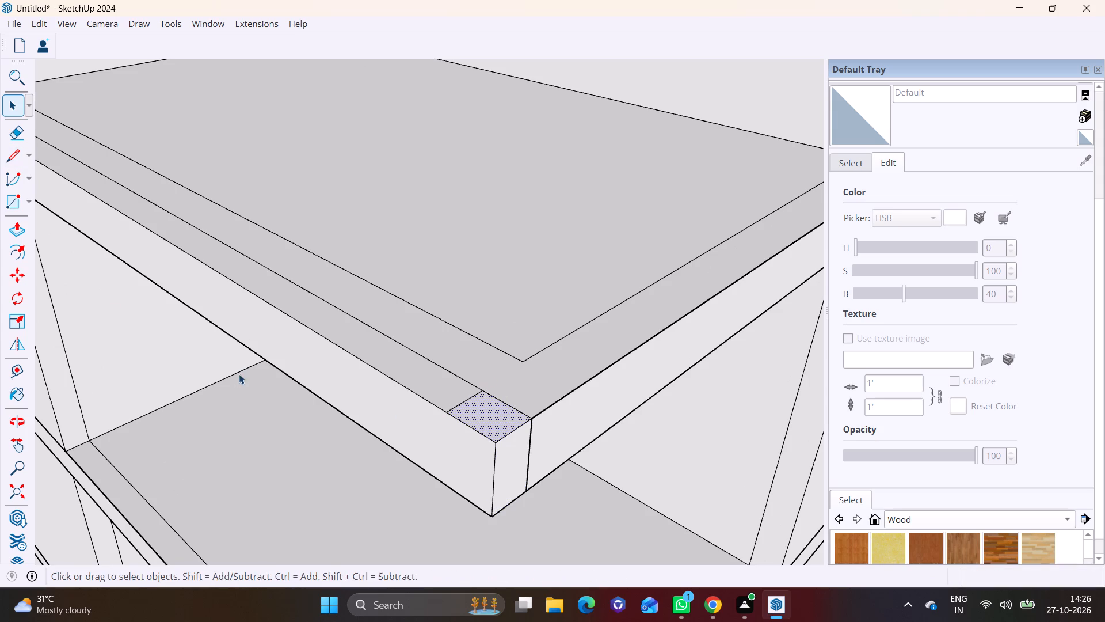
Push/Pull the small end patch up 11' to the top of the slab above, forming the corner upright.
left_click(21, 226)
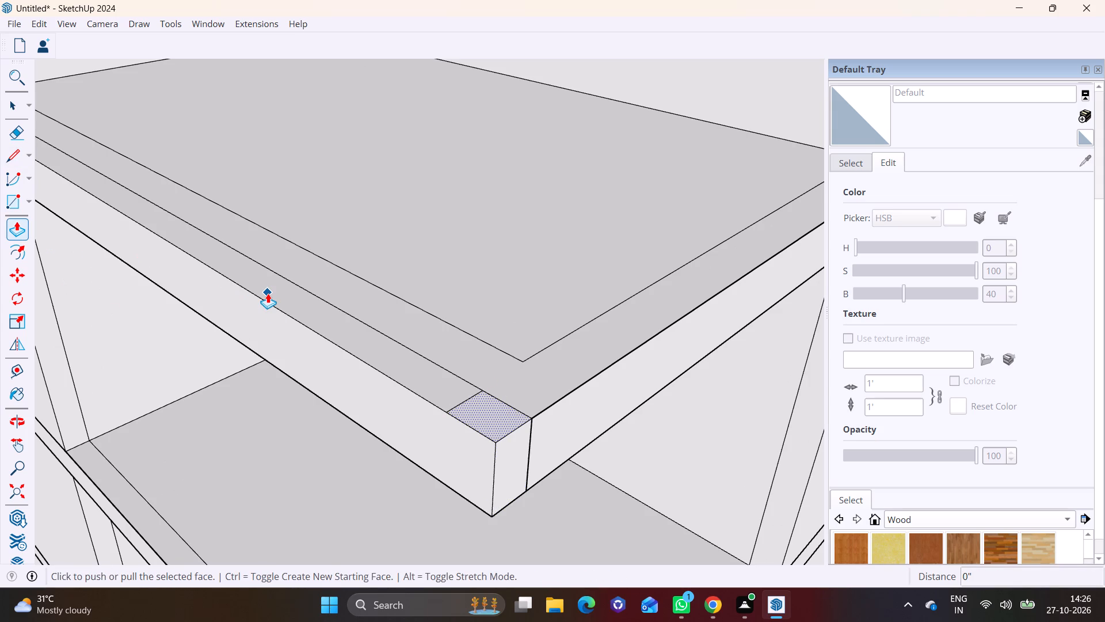
left_click(489, 412)
scroll(481, 321, "down", 7)
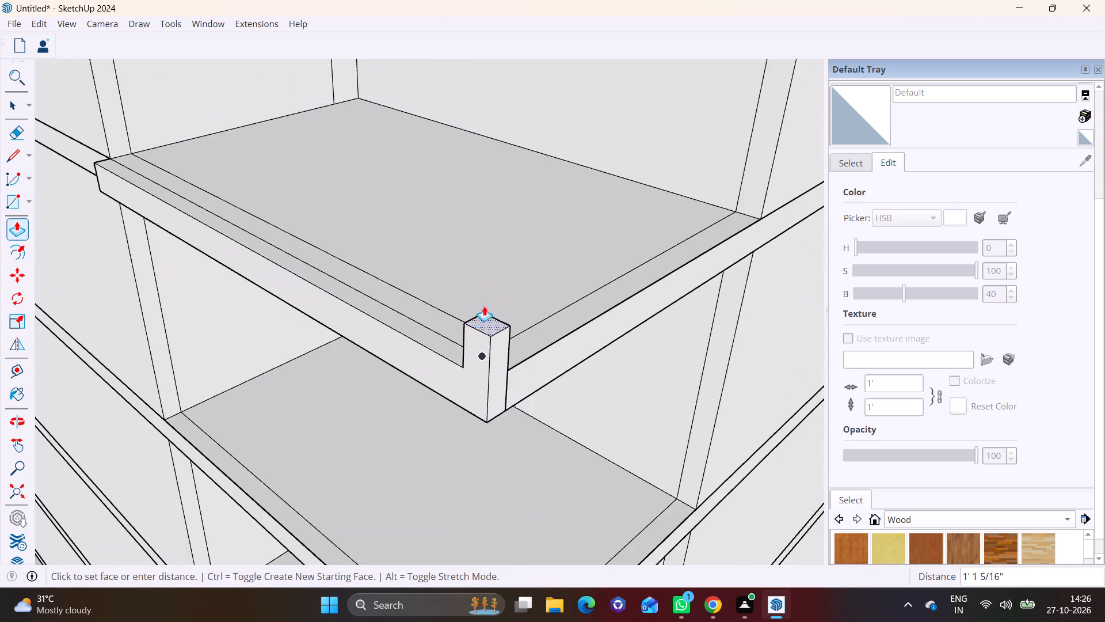
middle_click_drag(471, 258, 461, 485, "shift")
scroll(452, 396, "down", 5)
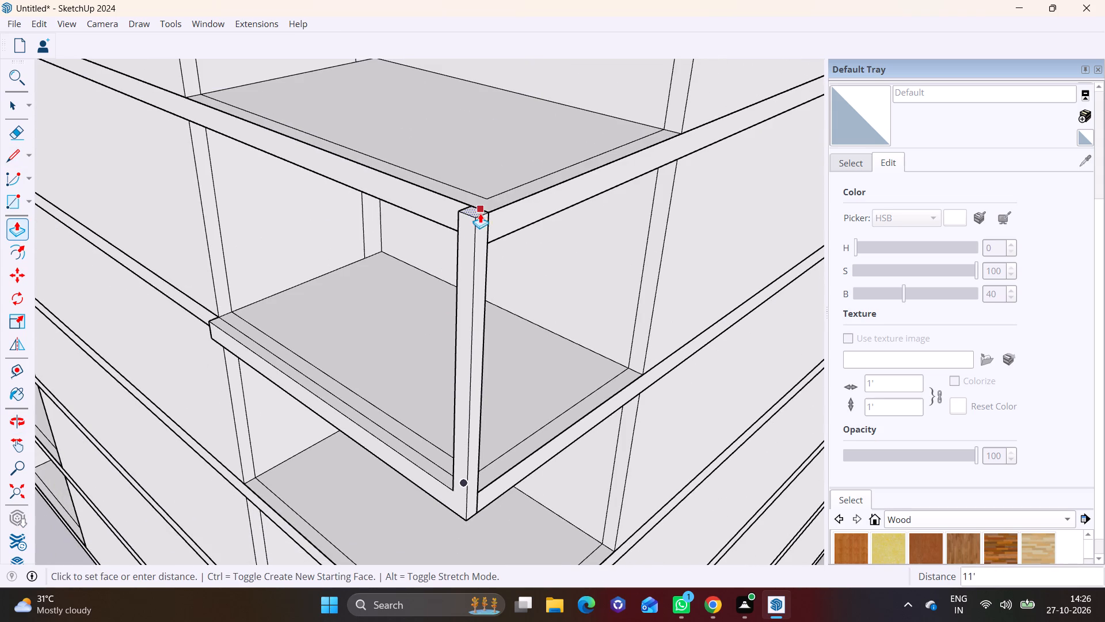
left_click(500, 209)
Draw a 6 3/4" line across the corner upright's inner face, level with the underside of the upper slab.
middle_click_drag(390, 270, 462, 333)
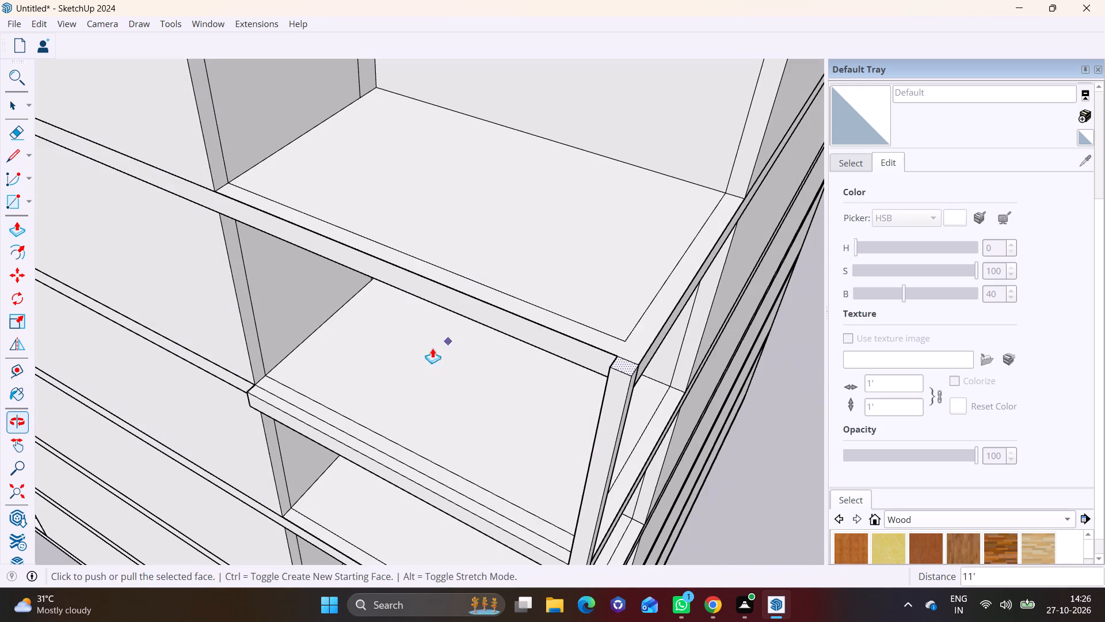
scroll(289, 363, "up", 5)
middle_click_drag(328, 403, 588, 335)
middle_click_drag(574, 329, 270, 464, "shift")
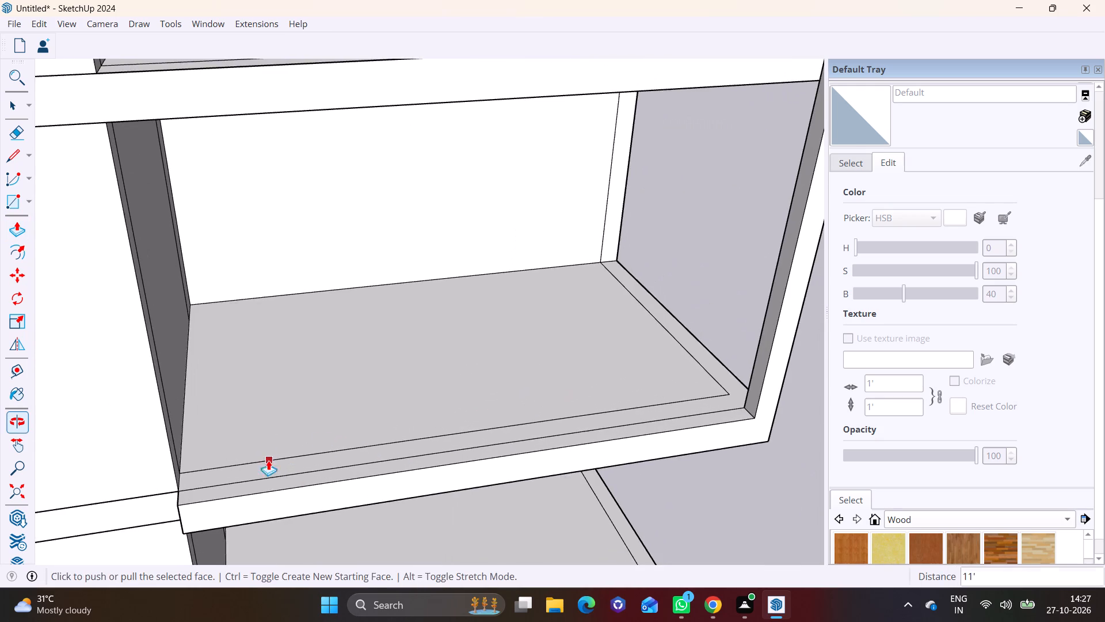
scroll(539, 308, "down", 3)
middle_click_drag(438, 362, 430, 255)
middle_click_drag(430, 256, 360, 374, "shift")
middle_click_drag(533, 365, 622, 356)
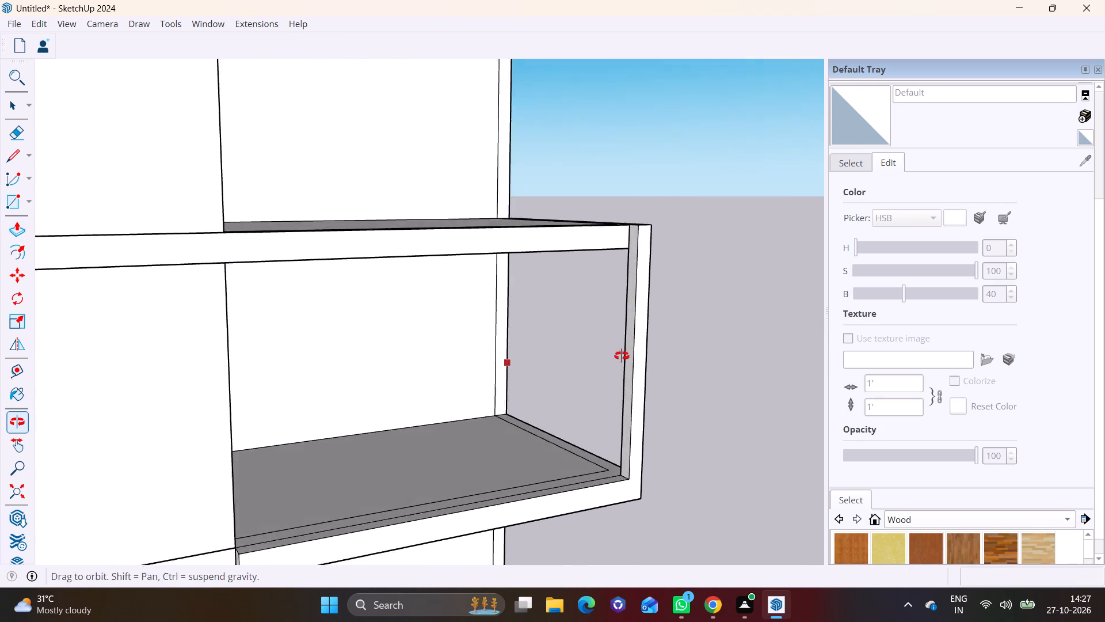
middle_click_drag(622, 356, 662, 348)
scroll(631, 273, "up", 3)
left_click(16, 158)
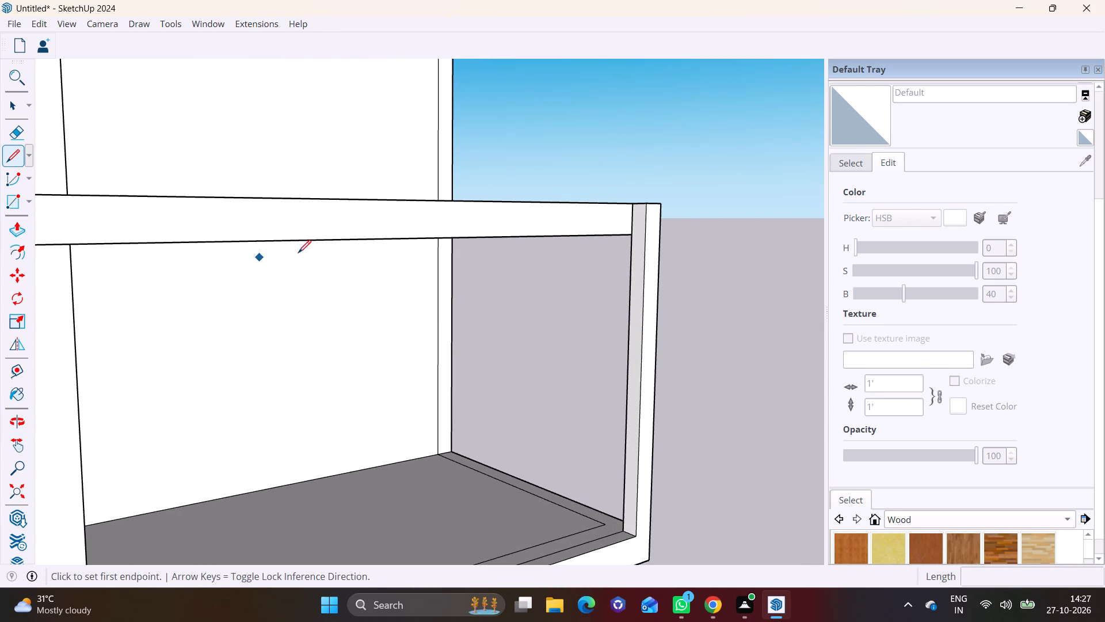
scroll(593, 235, "up", 5)
left_click(639, 231)
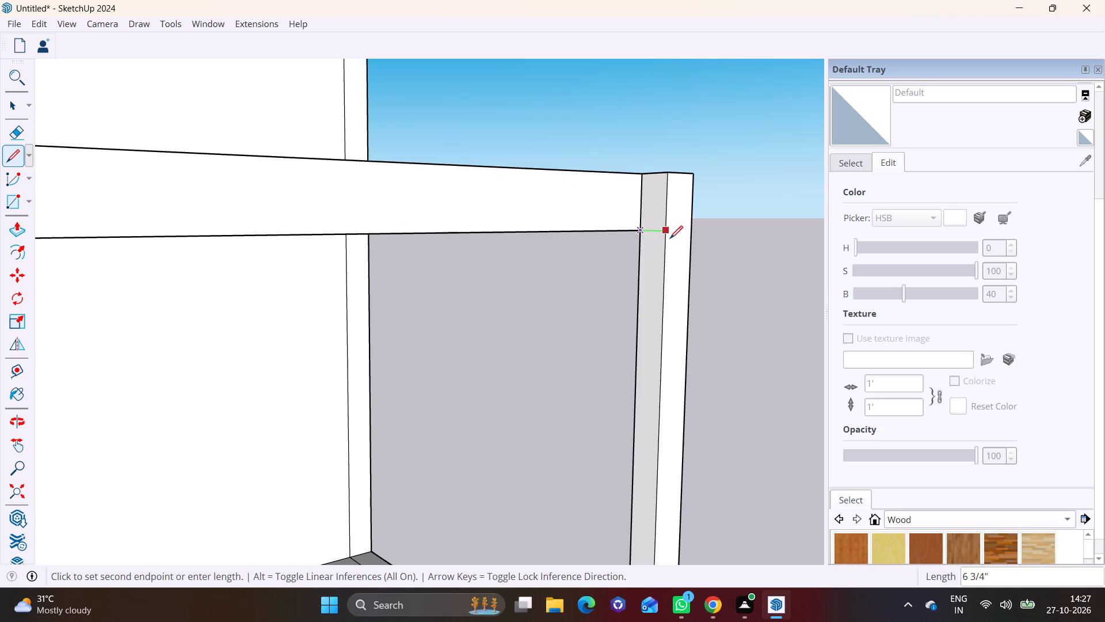
left_click(670, 238)
Push/Pull the patch above that line about 16' 11 3/8" along the upper slab to the recess's far edge, forming the top member.
key("space")
left_click(651, 208)
left_click(19, 227)
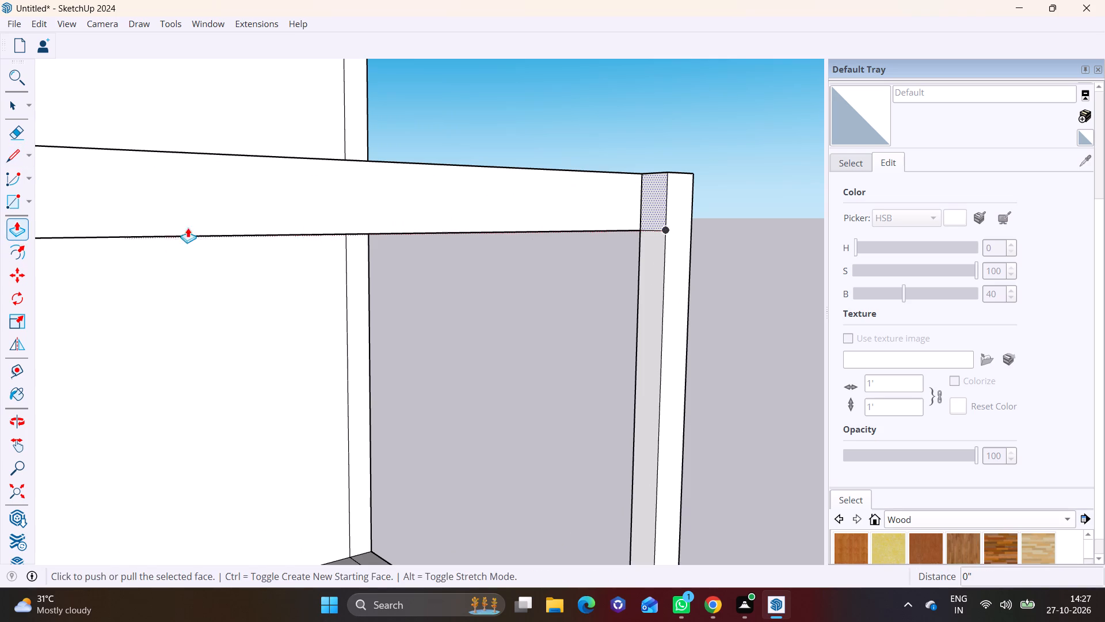
left_click(657, 212)
scroll(315, 225, "down", 4)
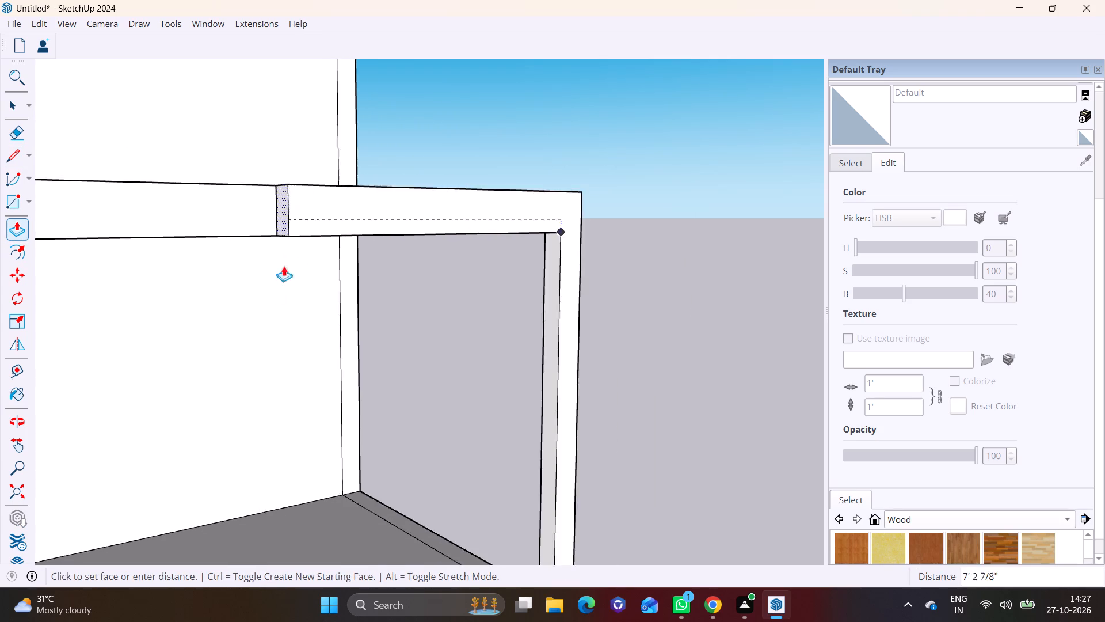
scroll(284, 266, "down", 2)
middle_click_drag(232, 299, 522, 301, "shift")
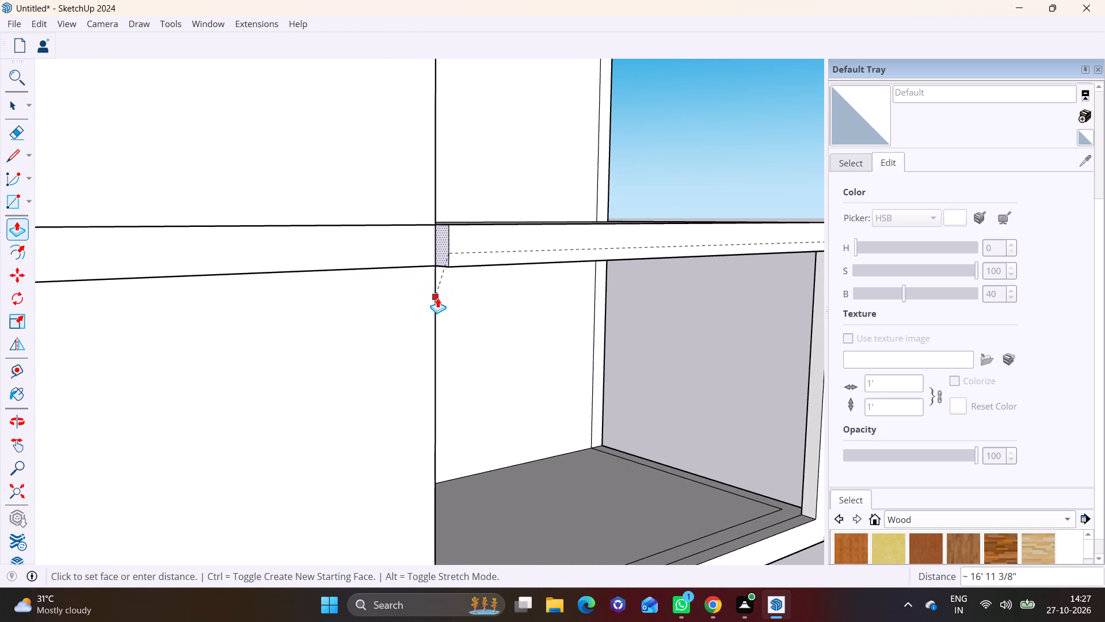
left_click(437, 298)
Draw a line across the top member's underside near the end farthest from the building corner, marking a patch for the second upright.
middle_click_drag(442, 306, 394, 253, "shift")
middle_click_drag(403, 263, 325, 150)
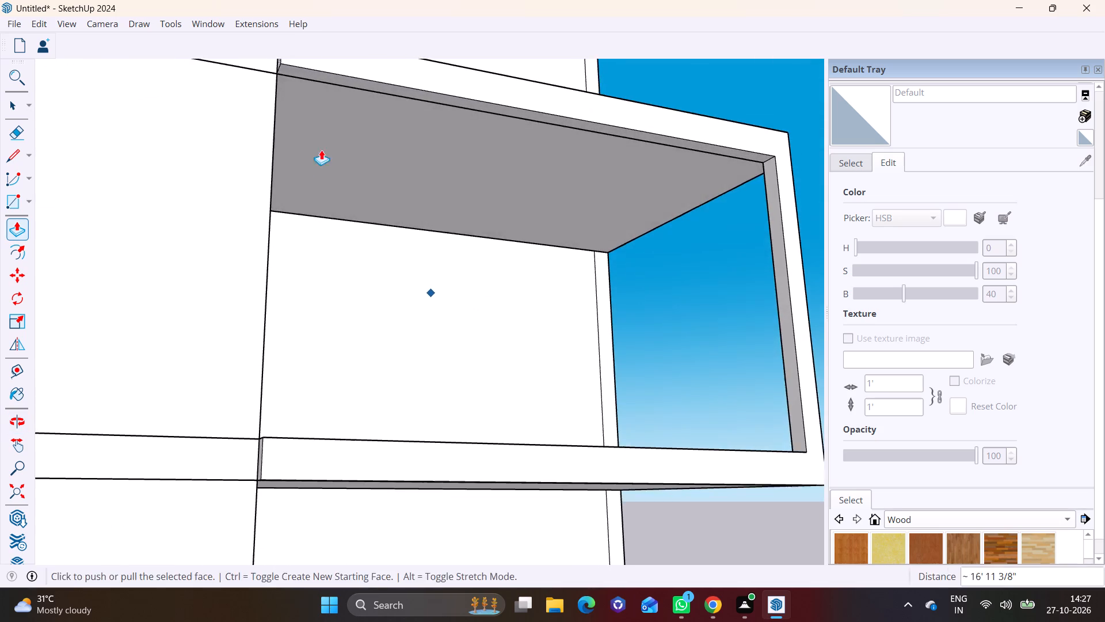
middle_click_drag(296, 211, 303, 322, "shift")
scroll(321, 299, "up", 1)
middle_click_drag(321, 298, 317, 238)
scroll(299, 235, "up", 3)
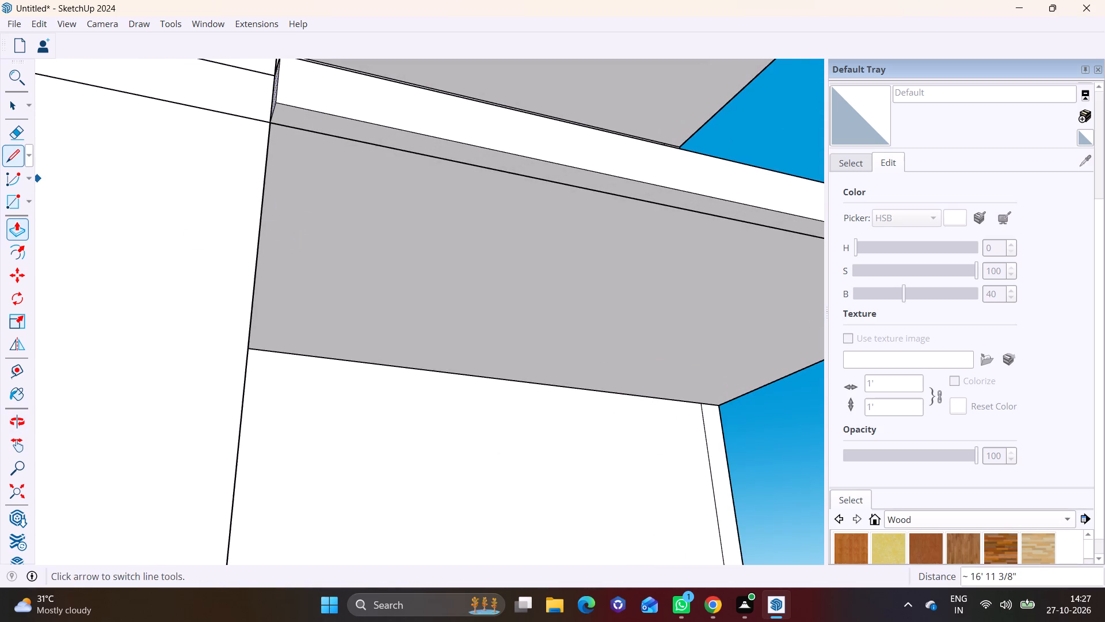
left_click(10, 155)
scroll(288, 127, "up", 6)
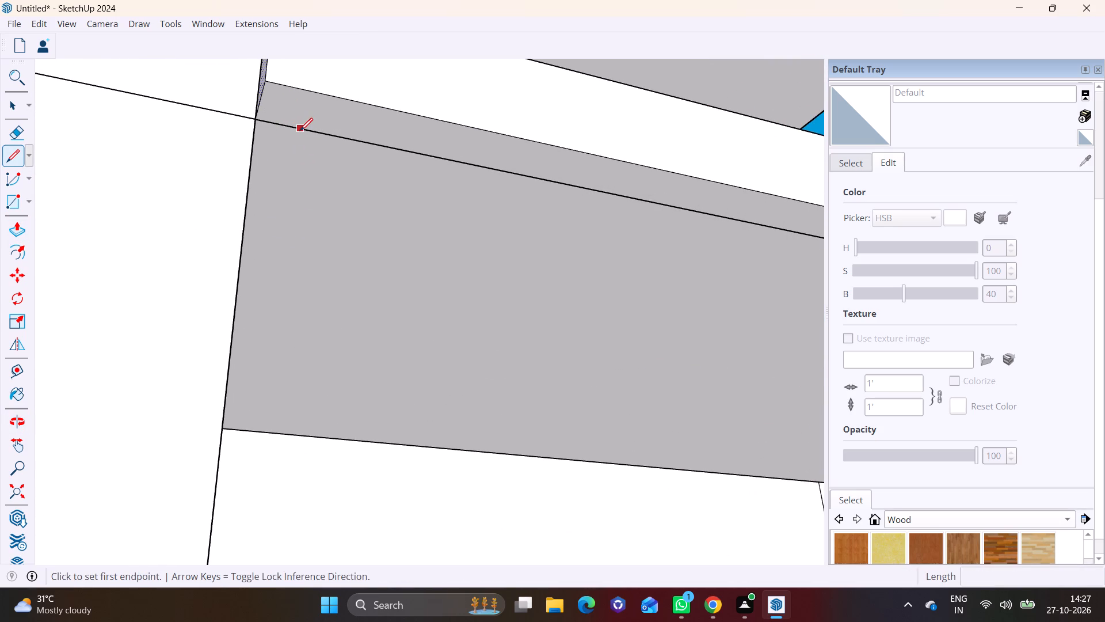
left_click(300, 131)
left_click(315, 96)
Push/Pull the underside patch down about 9' 11 3/4", plus a further 1/4", to meet the bottom member and close the frame.
key("space")
left_click(284, 104)
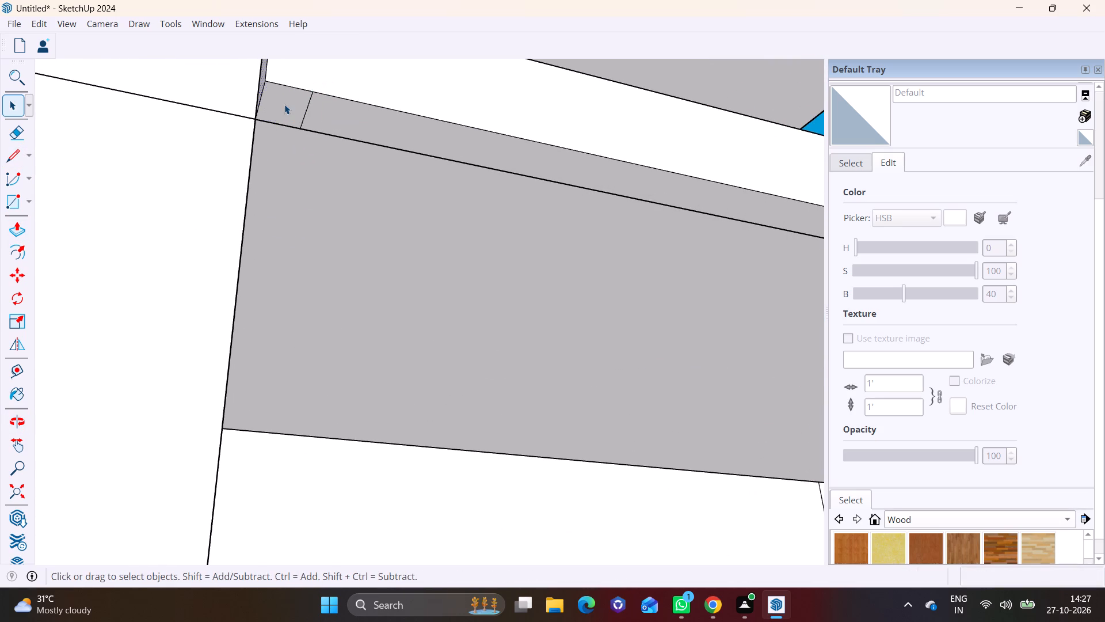
left_click(17, 230)
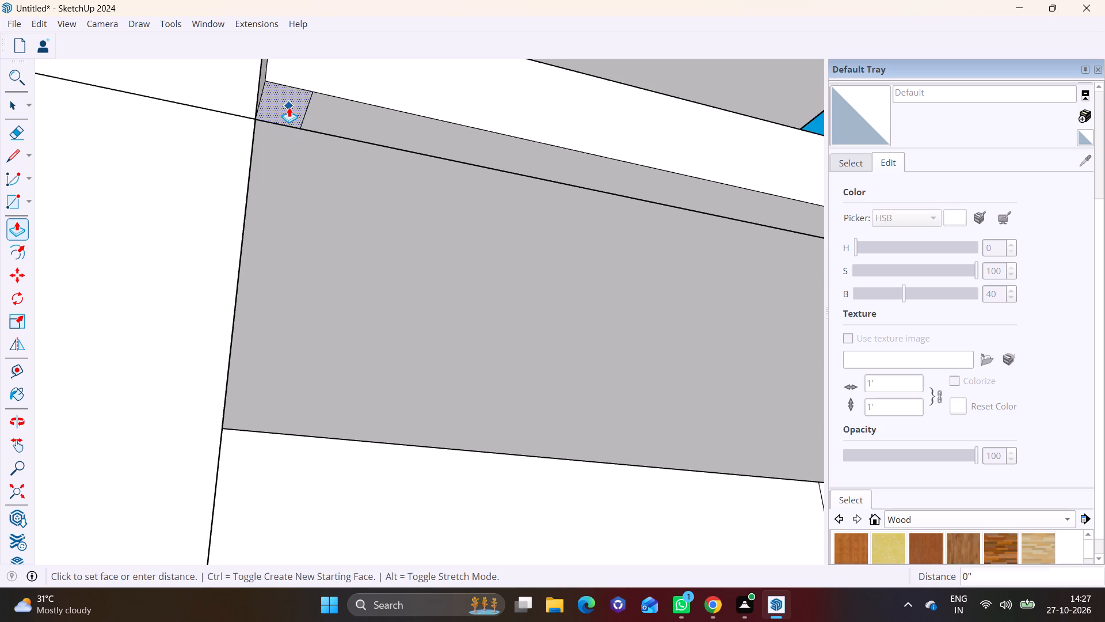
left_click(289, 107)
scroll(271, 362, "down", 5)
middle_click_drag(257, 431, 294, 236, "shift")
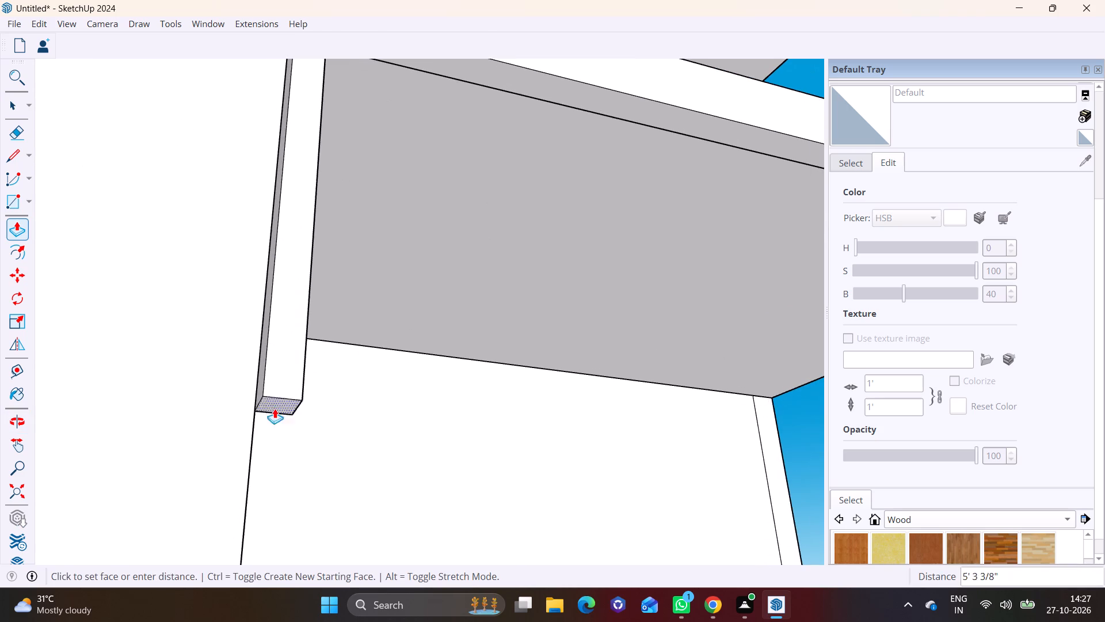
middle_click_drag(267, 476, 348, 208, "shift")
middle_click_drag(296, 406, 273, 132, "shift")
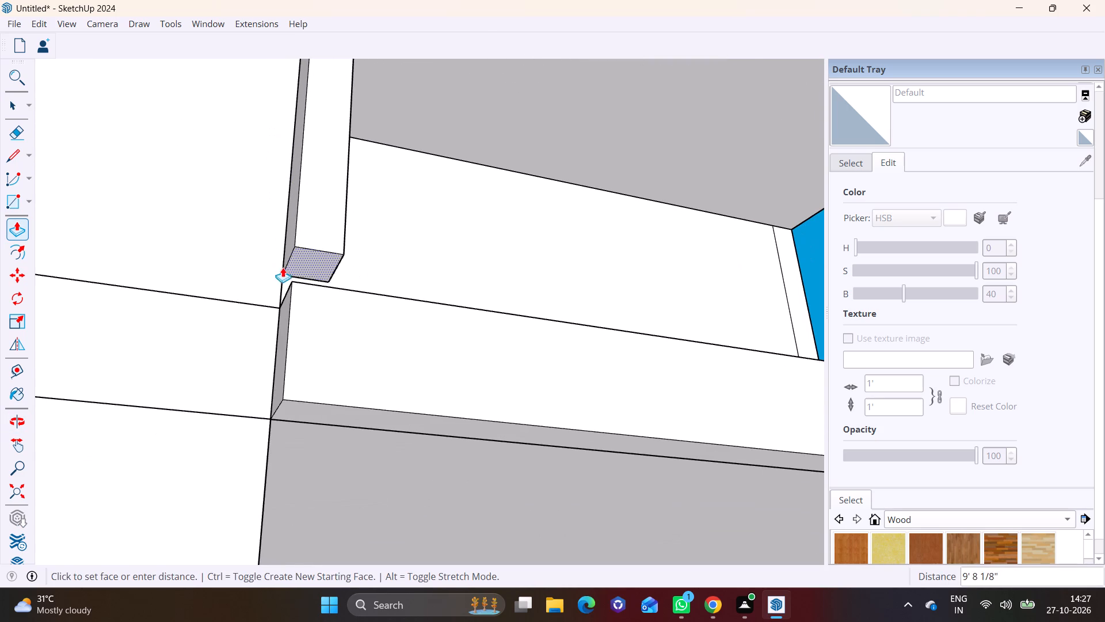
left_click(295, 295)
scroll(303, 276, "up", 7)
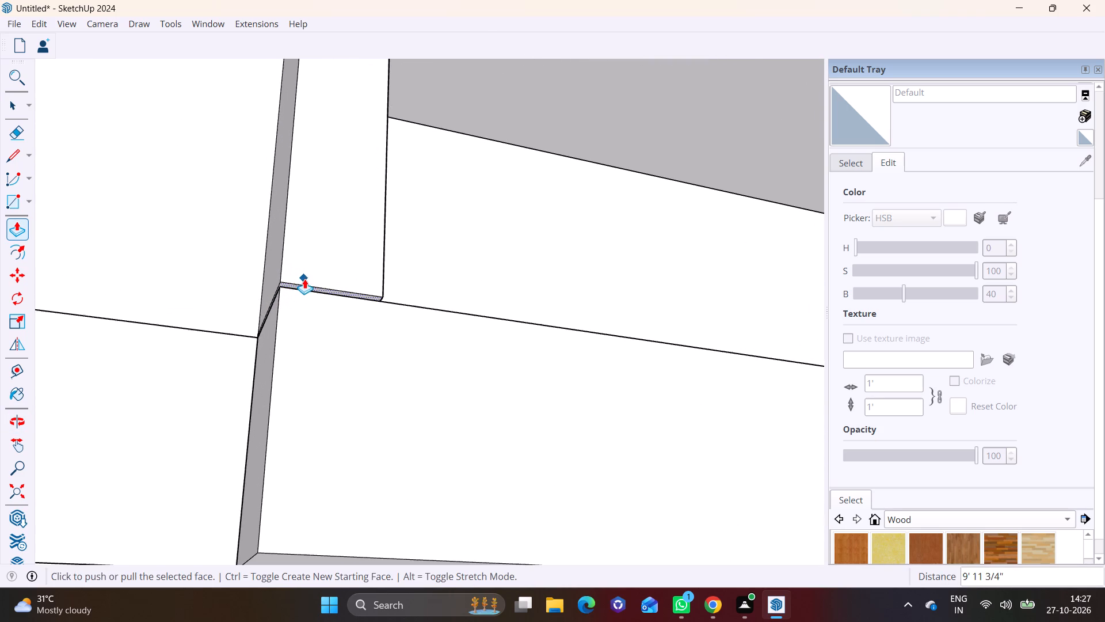
left_click(300, 283)
left_click(295, 295)
scroll(315, 271, "down", 8)
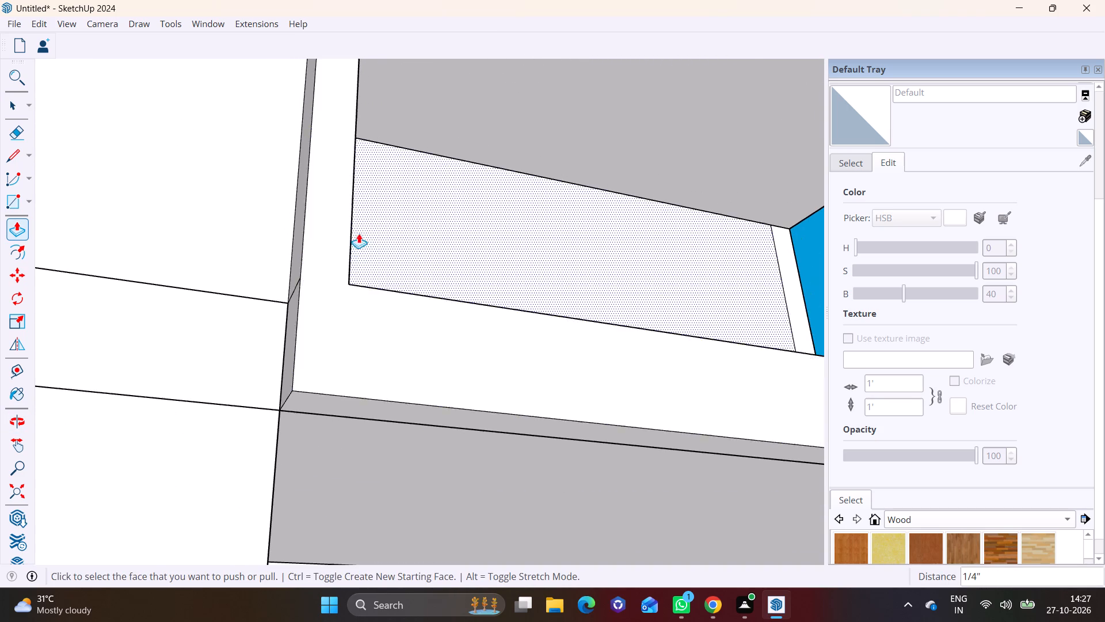
key("space")
left_click(382, 237)
Examine the new frame and the corner recesses on the storeys above it.
middle_click_drag(314, 266, 308, 397)
scroll(308, 397, "down", 7)
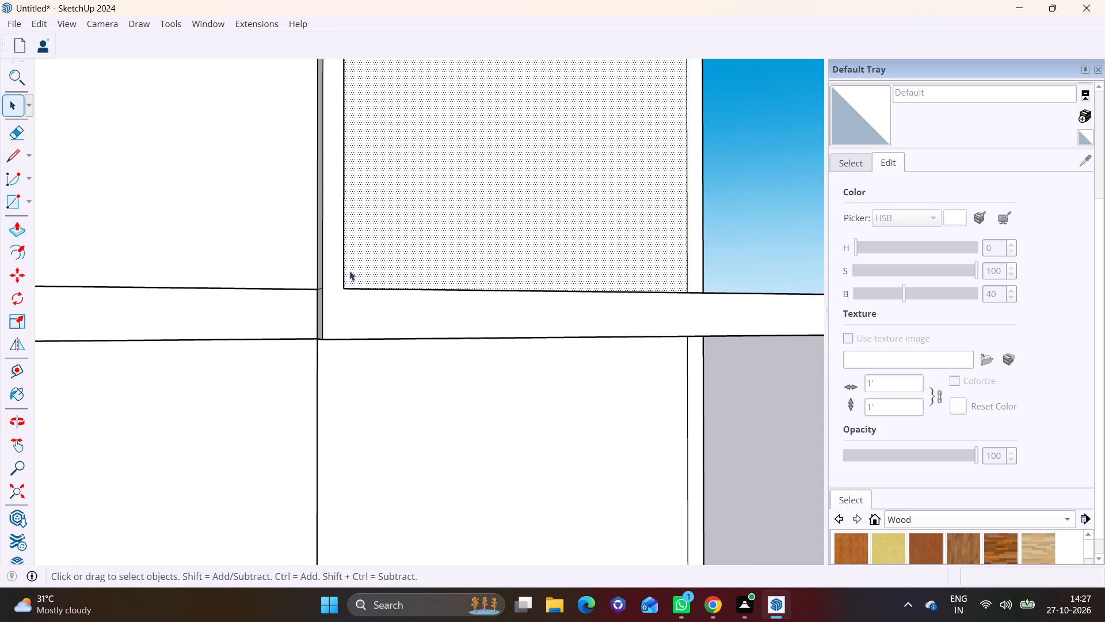
middle_click_drag(361, 234, 231, 450, "shift")
scroll(305, 331, "down", 7)
middle_click_drag(341, 321, 346, 454, "shift")
scroll(346, 454, "down", 1, "shift")
middle_click_drag(302, 342, 279, 372)
middle_click_drag(261, 275, 237, 369, "shift")
scroll(238, 370, "up", 3)
scroll(239, 370, "down", 4)
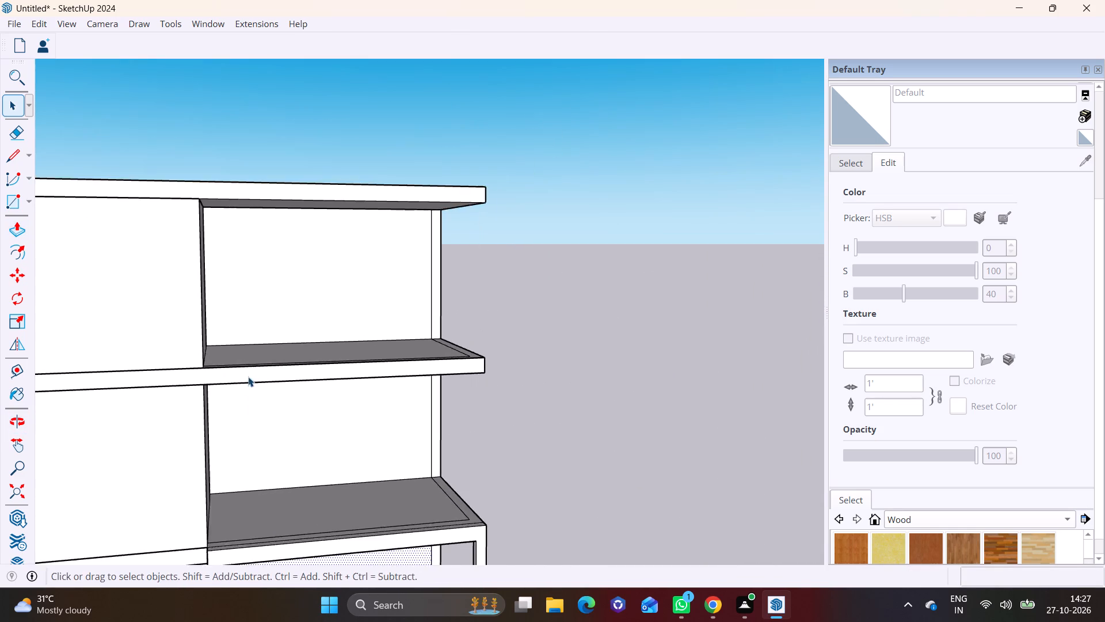
Undo the new frame's two uprights and top member, going back to the member along the lower slab.
scroll(248, 377, "down", 3)
middle_click_drag(314, 447, 302, 187, "shift")
middle_click_drag(279, 337, 327, 213)
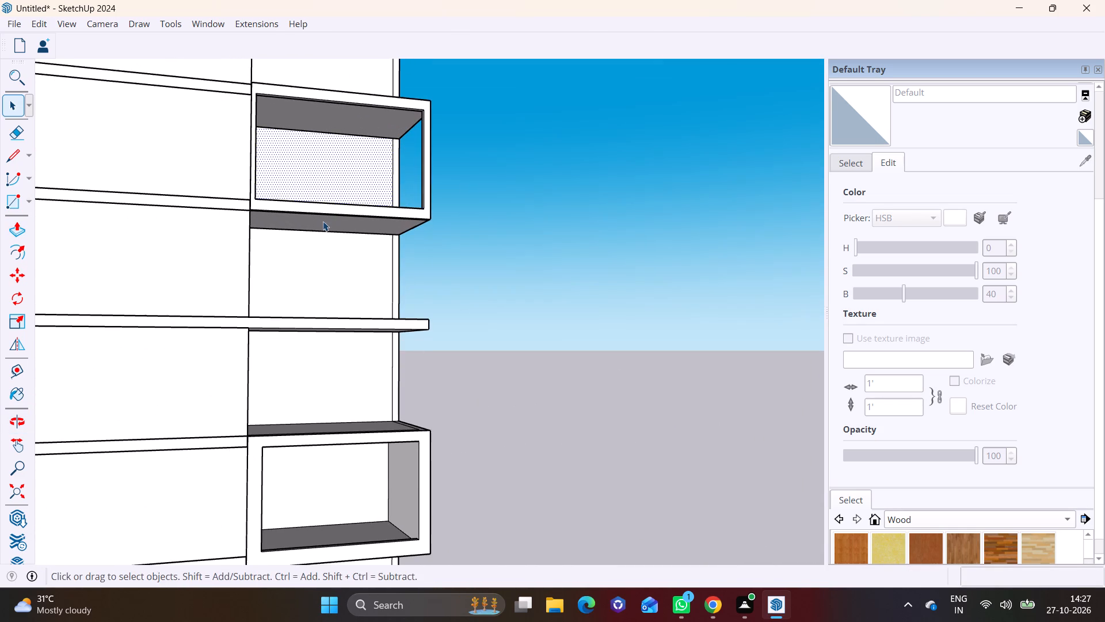
key("ctrl+z")
key("ctrl+z")
key("ctrl+z")
key("ctrl+z")
key("ctrl+z")
key("ctrl+z")
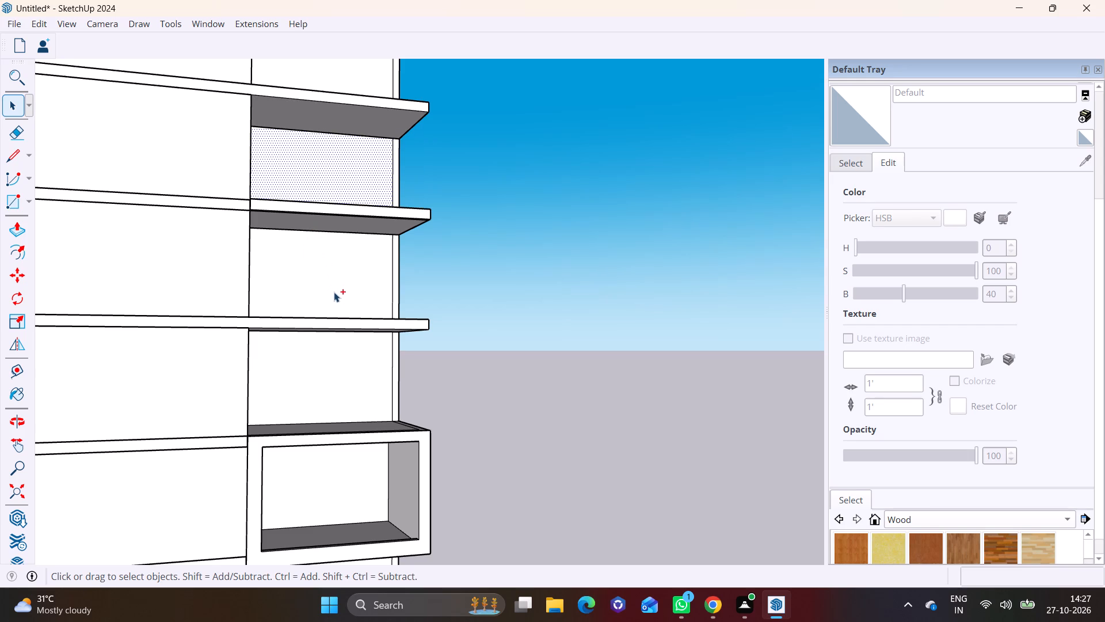
Draw a line about 6 3/4" long across the remaining member's underside near the building corner, marking a patch for an upright.
middle_click_drag(440, 198, 207, 254)
scroll(280, 246, "up", 6)
middle_click_drag(379, 238, 440, 140)
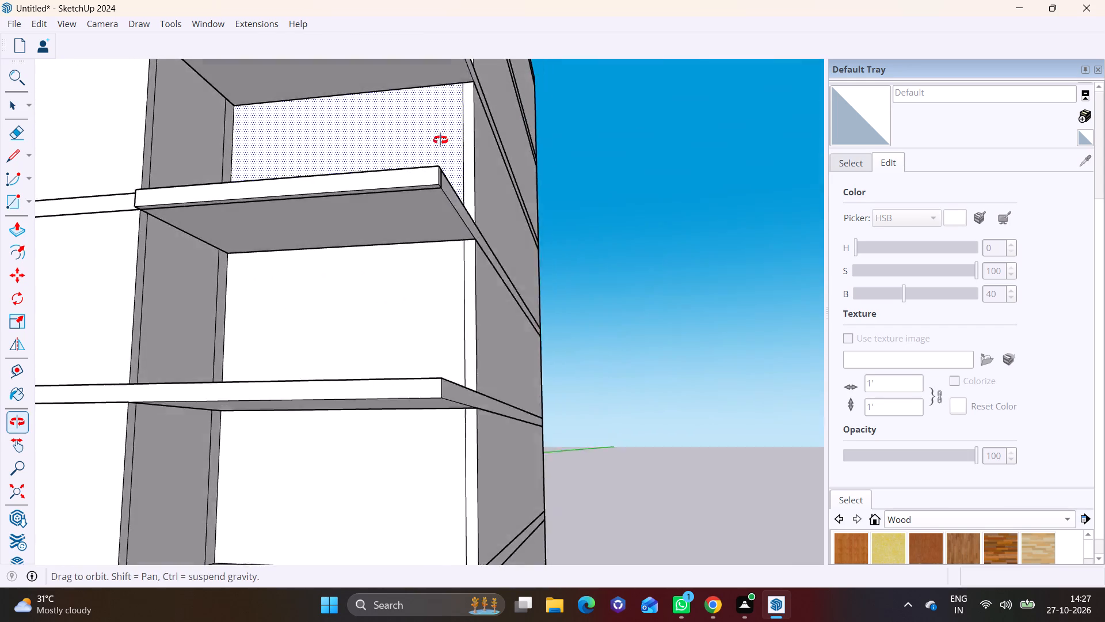
middle_click_drag(440, 140, 455, 113)
scroll(435, 177, "up", 5)
middle_click_drag(439, 179, 485, 139)
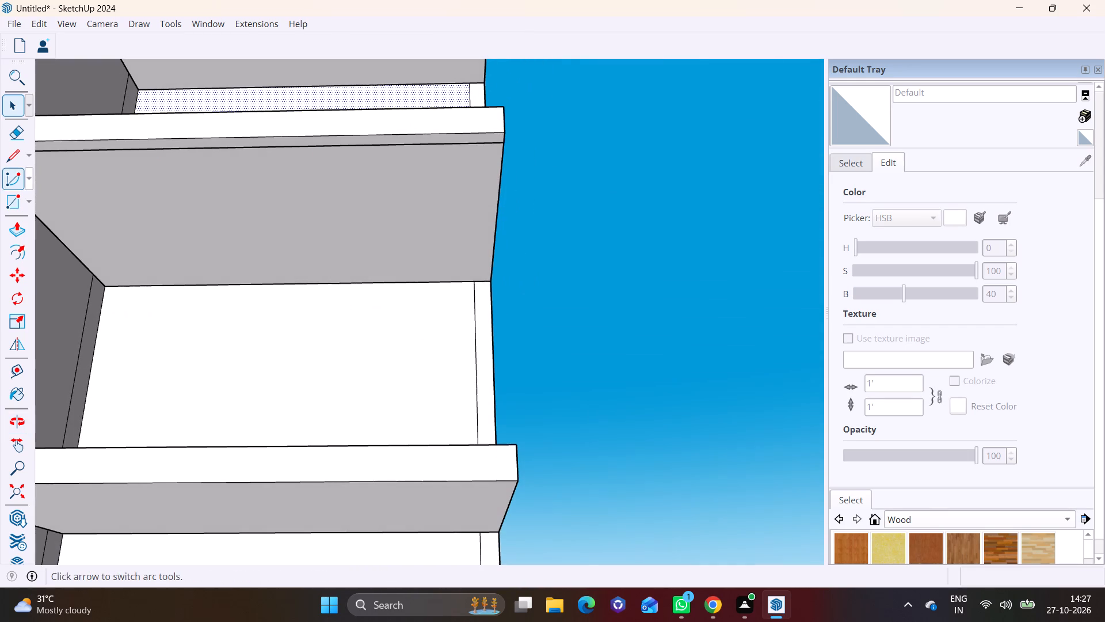
left_click(15, 157)
scroll(291, 160, "up", 4)
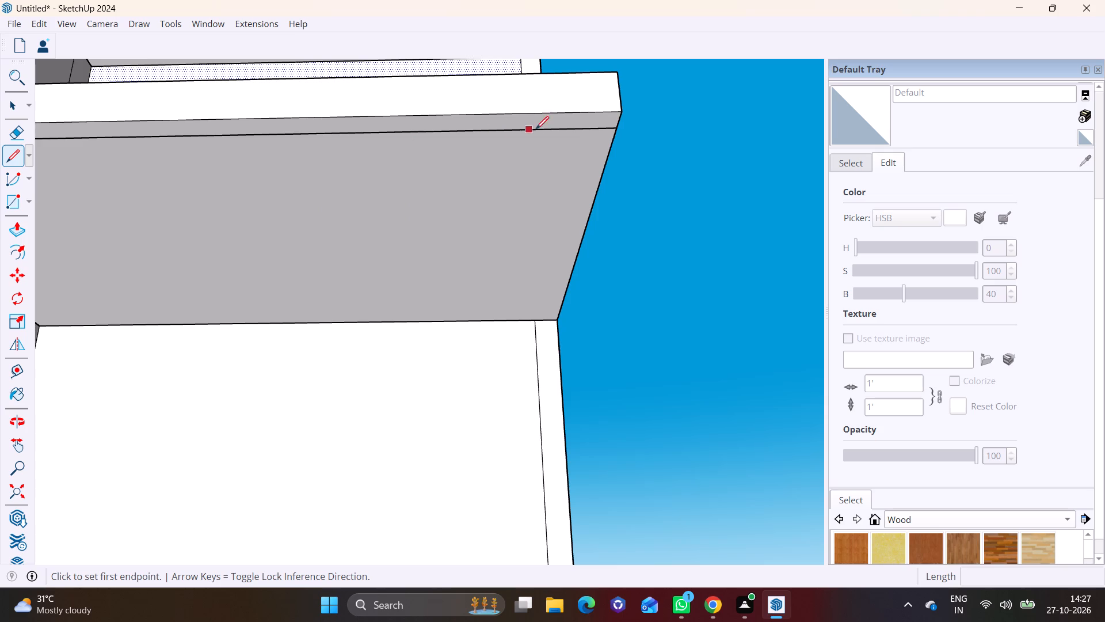
left_click(579, 128)
left_click(578, 115)
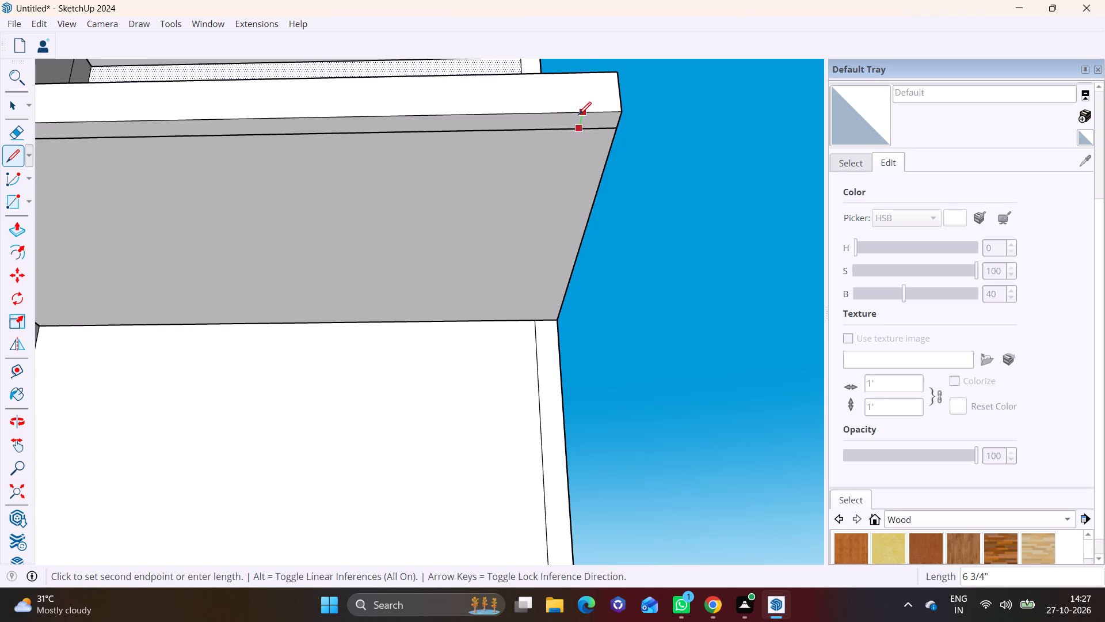
Push/Pull the underside patch at the building corner down about 11' 11/16" to the bottom of the slab below, forming the first upright.
key("space")
left_click_drag(598, 122, 570, 111)
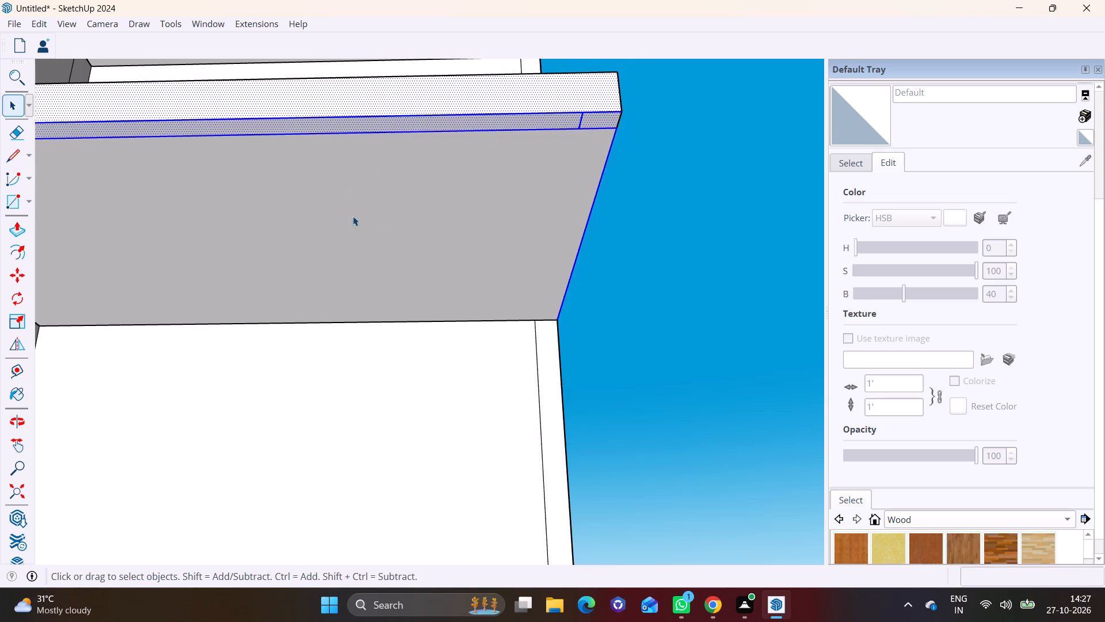
scroll(534, 194, "up", 1, "ctrl")
key("ctrl+space")
left_click(628, 184)
left_click(608, 108)
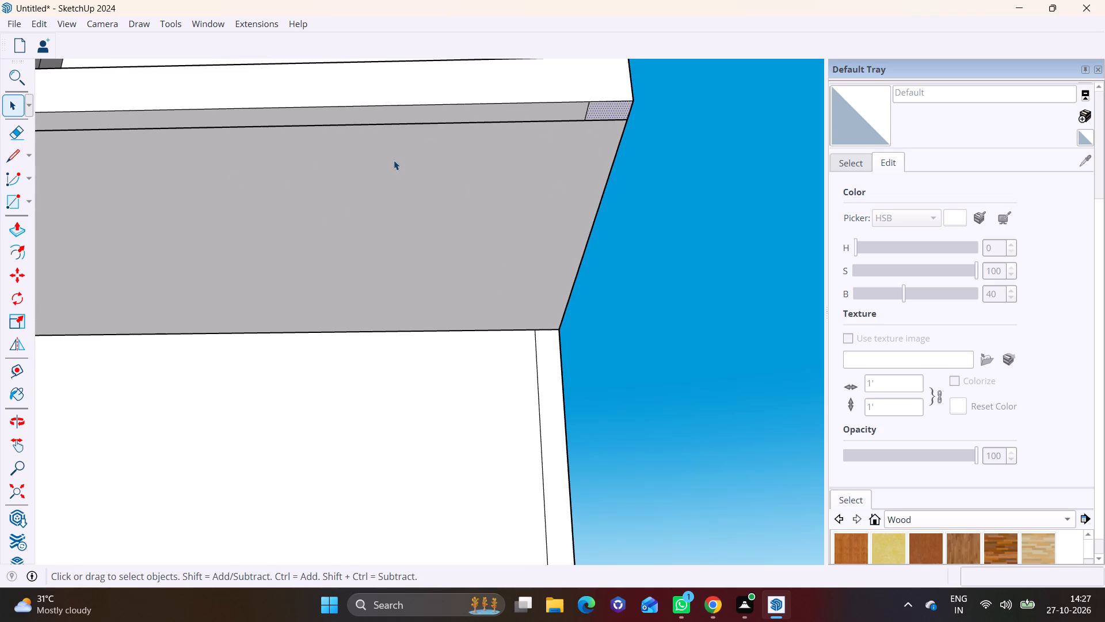
left_click(24, 231)
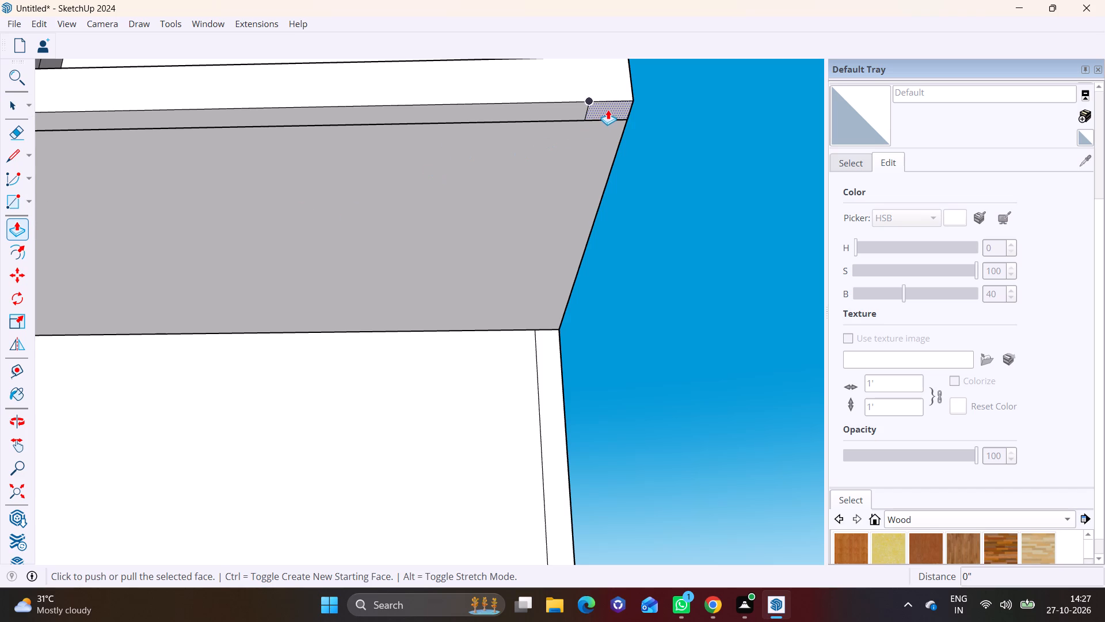
left_click(608, 108)
scroll(582, 300, "down", 8)
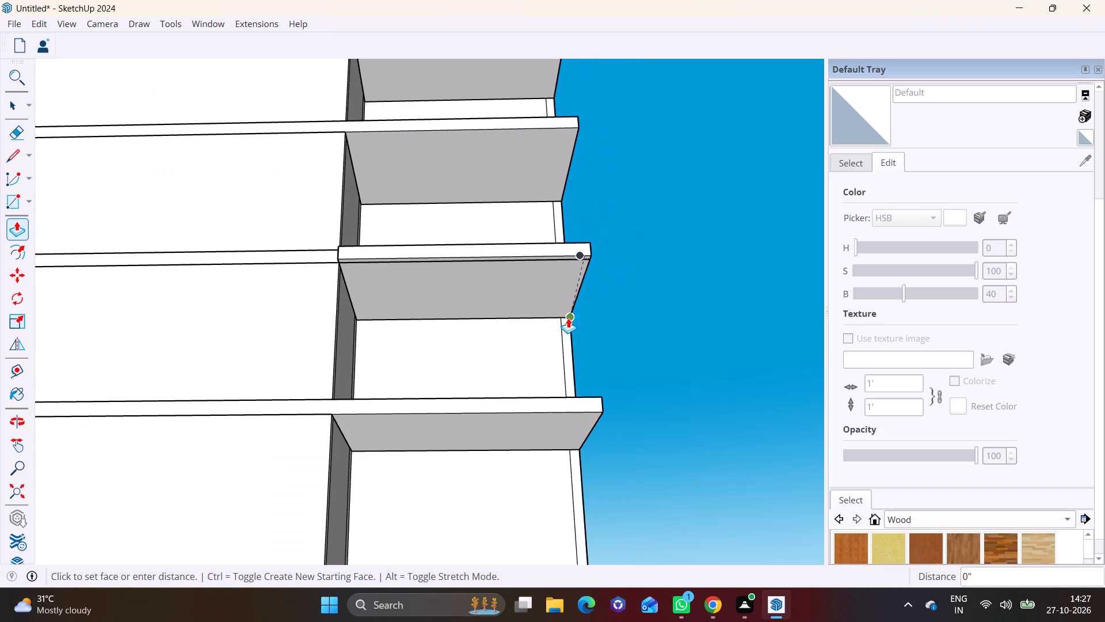
left_click(597, 411)
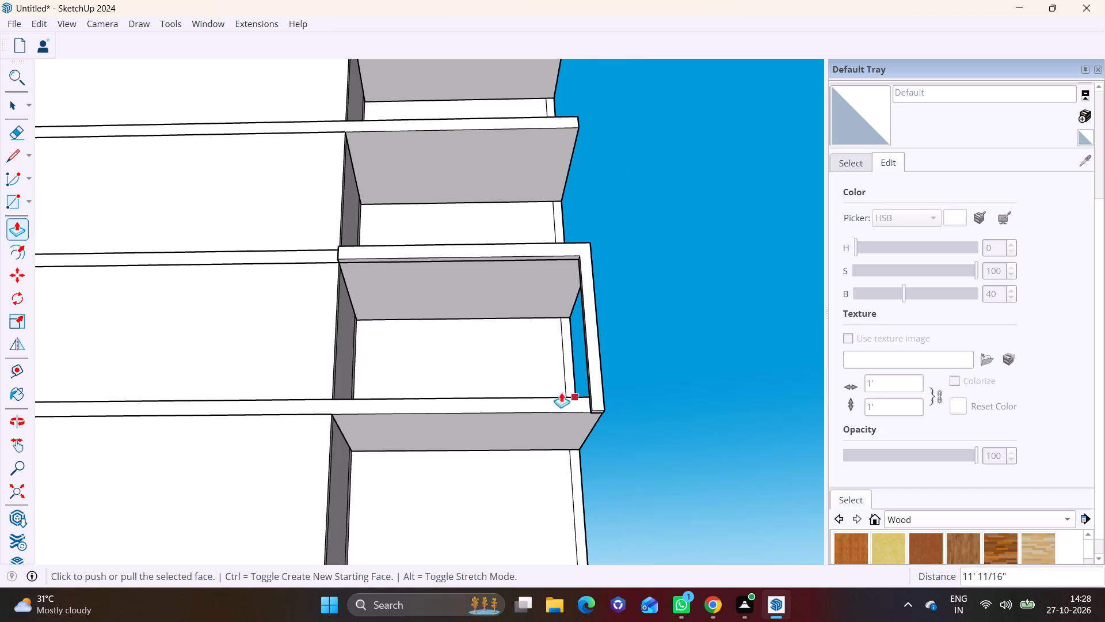
Draw a line across the upright's inner face level with the lower slab's top, marking a patch for the bottom member.
middle_click_drag(493, 317, 628, 308)
scroll(676, 395, "up", 4)
middle_click_drag(620, 393, 524, 287, "shift")
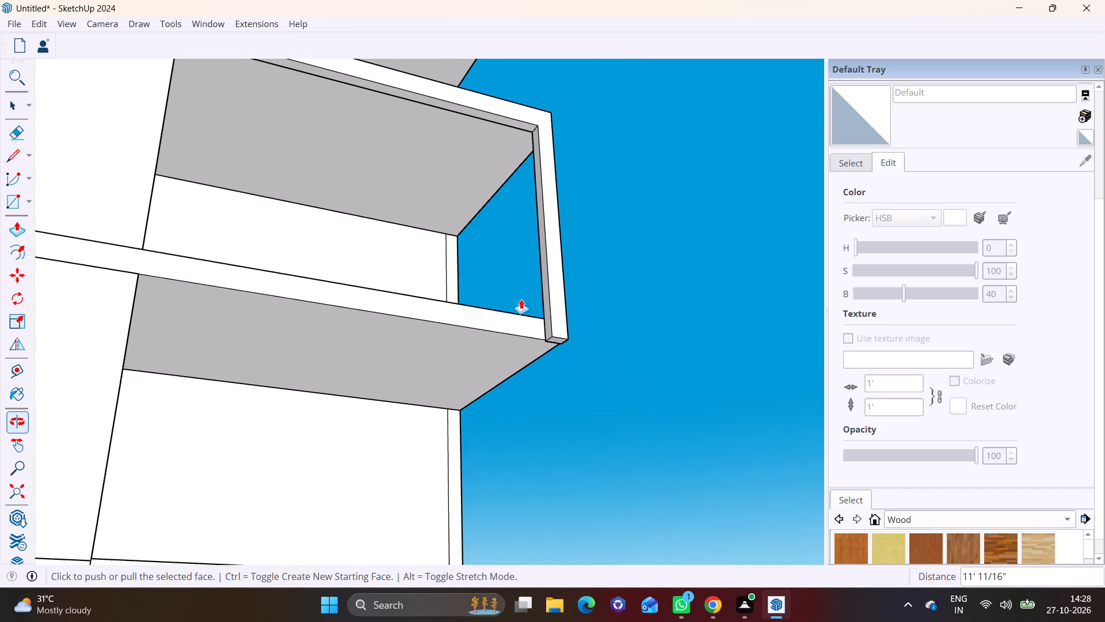
middle_click_drag(534, 309, 589, 368)
left_click(12, 154)
middle_click_drag(468, 295, 575, 367)
scroll(552, 354, "up", 1)
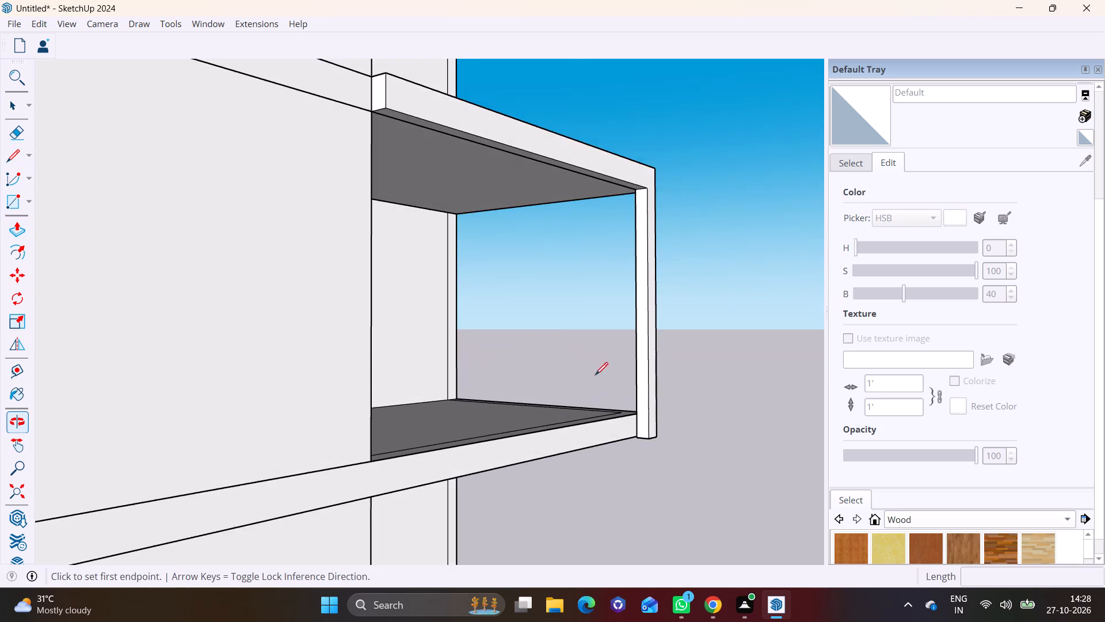
scroll(630, 395, "up", 5)
left_click(653, 396)
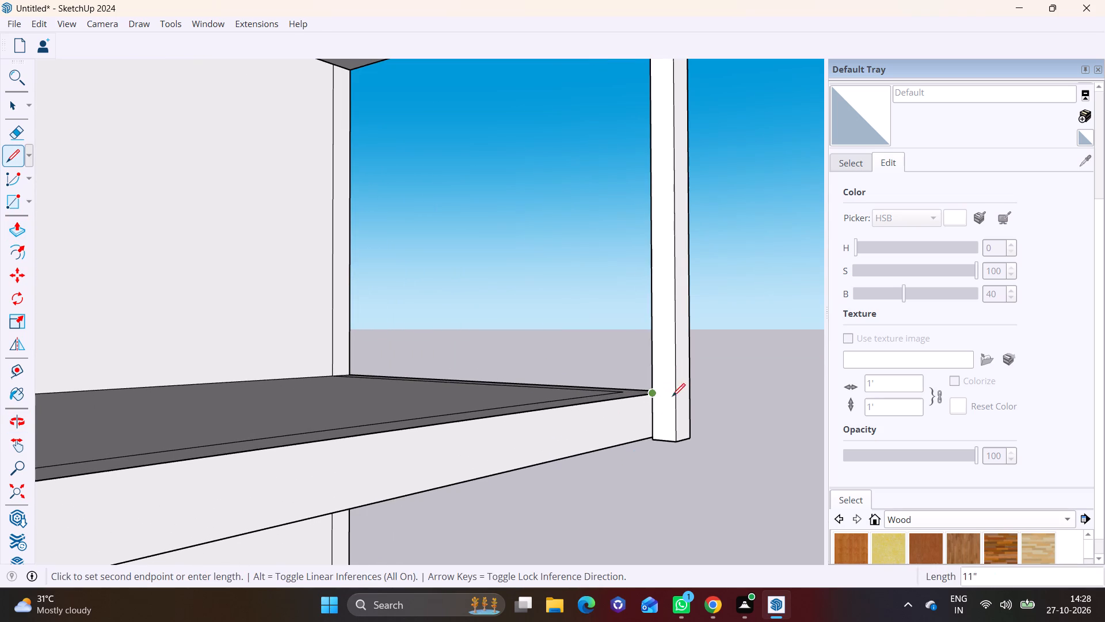
left_click(676, 396)
Push/Pull the patch below that line about 16' 10 3/16" along the lower slab to the recess's far edge, forming the bottom member.
key("space")
left_click(669, 412)
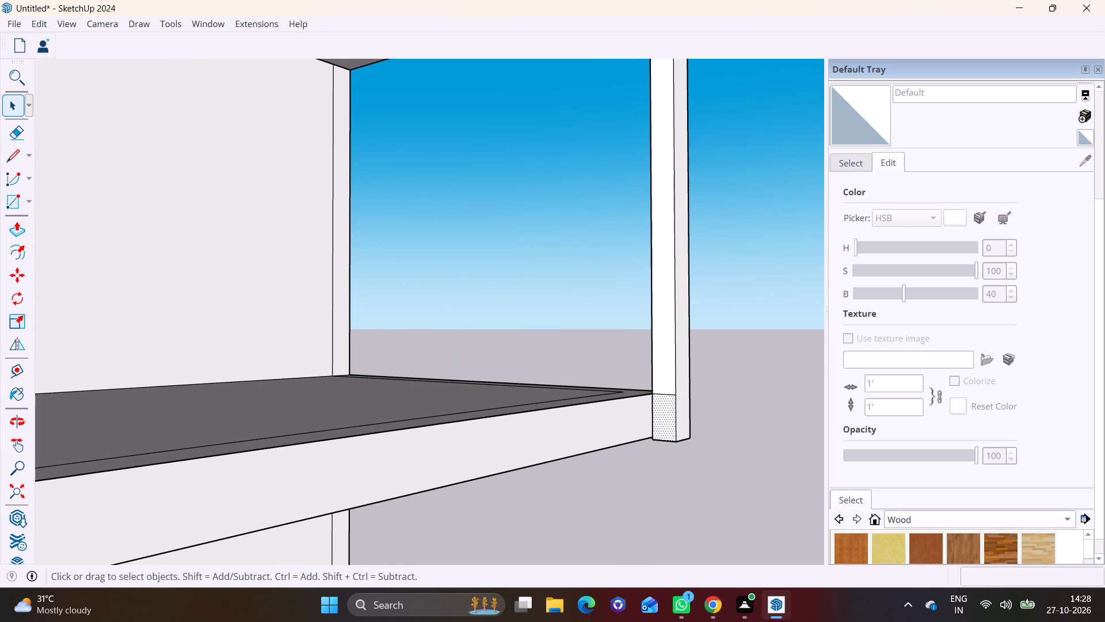
left_click(5, 224)
left_click(17, 229)
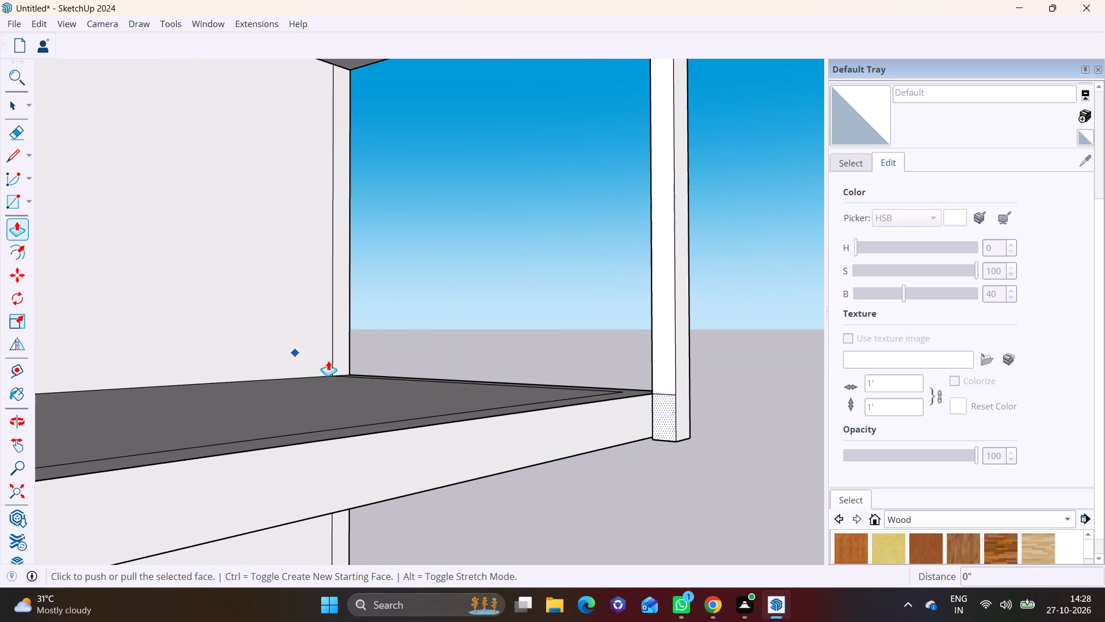
left_click(663, 414)
scroll(318, 423, "down", 7)
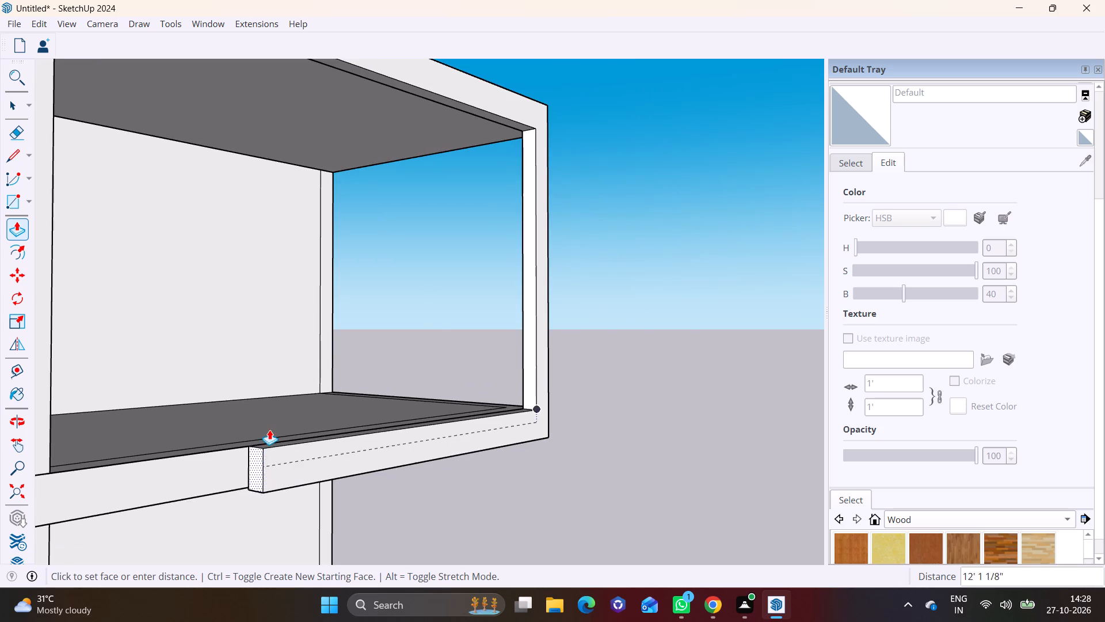
scroll(265, 412, "down", 8)
middle_click_drag(208, 448, 379, 314, "shift")
left_click(344, 356)
Draw a line across the bottom member's top face near the end farthest from the building corner, marking a patch for the second upright.
middle_click_drag(369, 305, 258, 405)
scroll(258, 398, "up", 5)
middle_click_drag(236, 403, 80, 394)
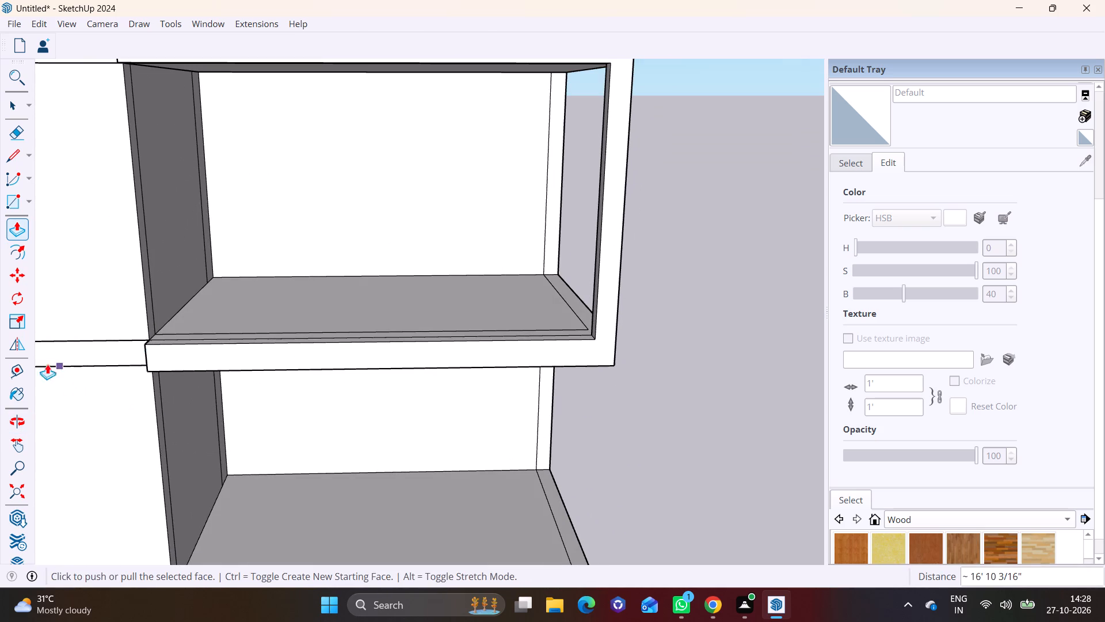
left_click(16, 152)
scroll(135, 344, "up", 2)
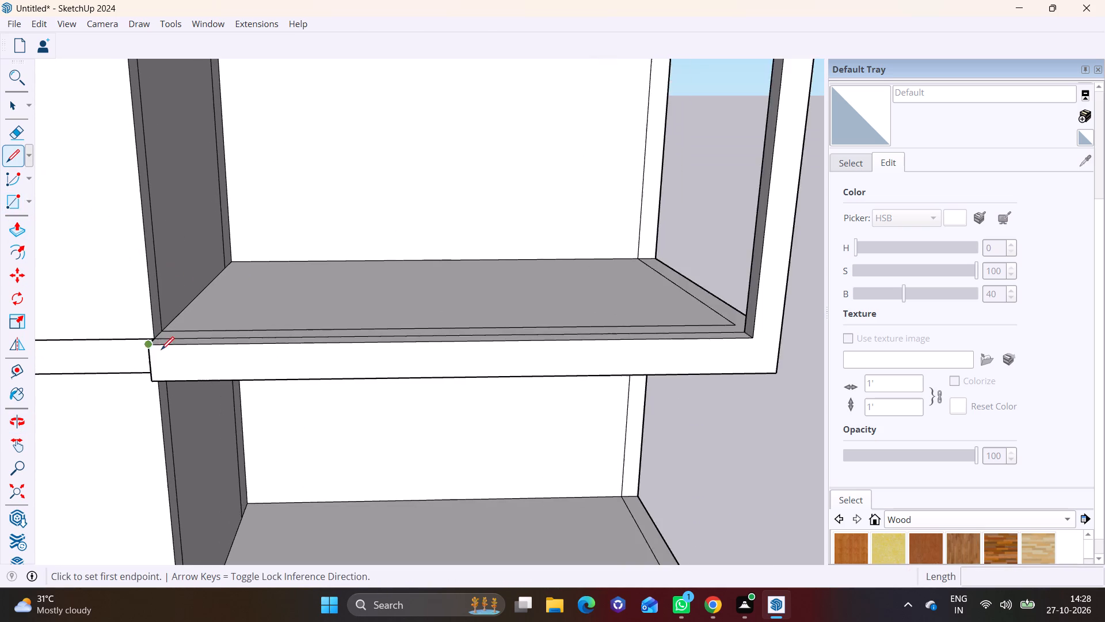
scroll(161, 350, "up", 3)
middle_click_drag(159, 404, 141, 453)
scroll(151, 407, "up", 7)
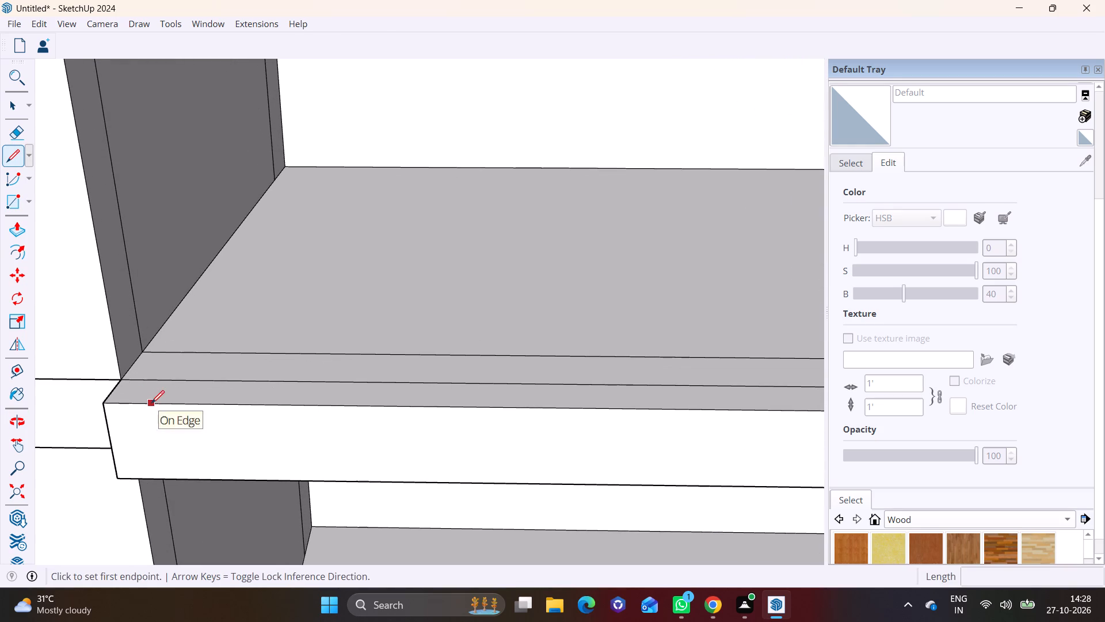
left_click(151, 403)
left_click(164, 380)
Push/Pull the marked patch up about 9' 11 1/2", plus a further 1/2", to meet the top member and close the frame.
key("space")
left_click(147, 393)
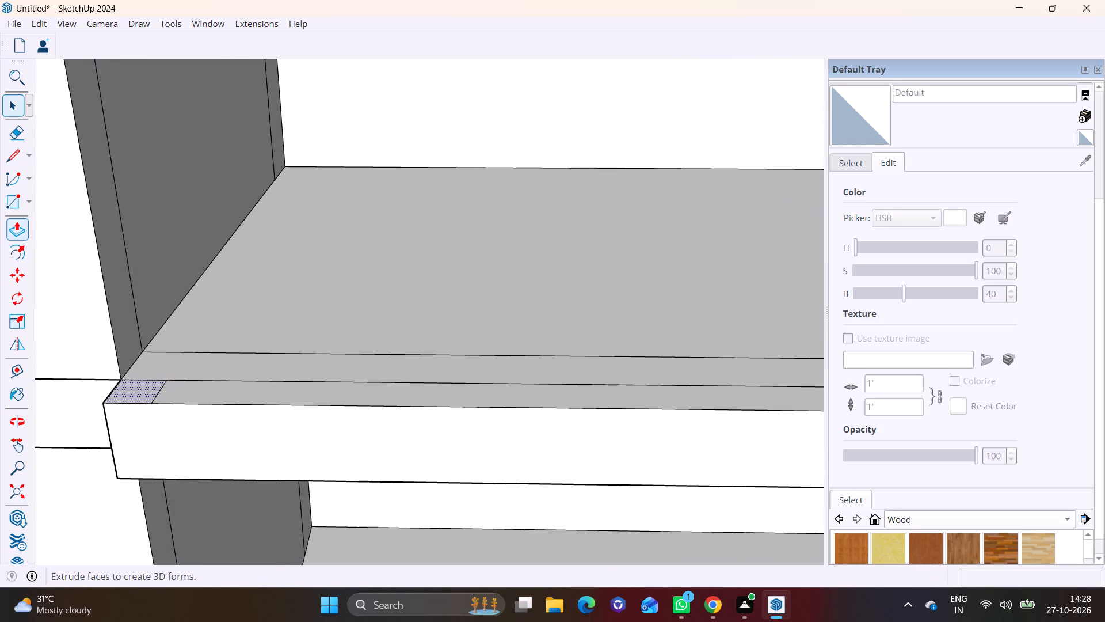
left_click(18, 223)
left_click(148, 386)
scroll(150, 255, "down", 8)
middle_click_drag(141, 158, 142, 434, "shift")
left_click(115, 202)
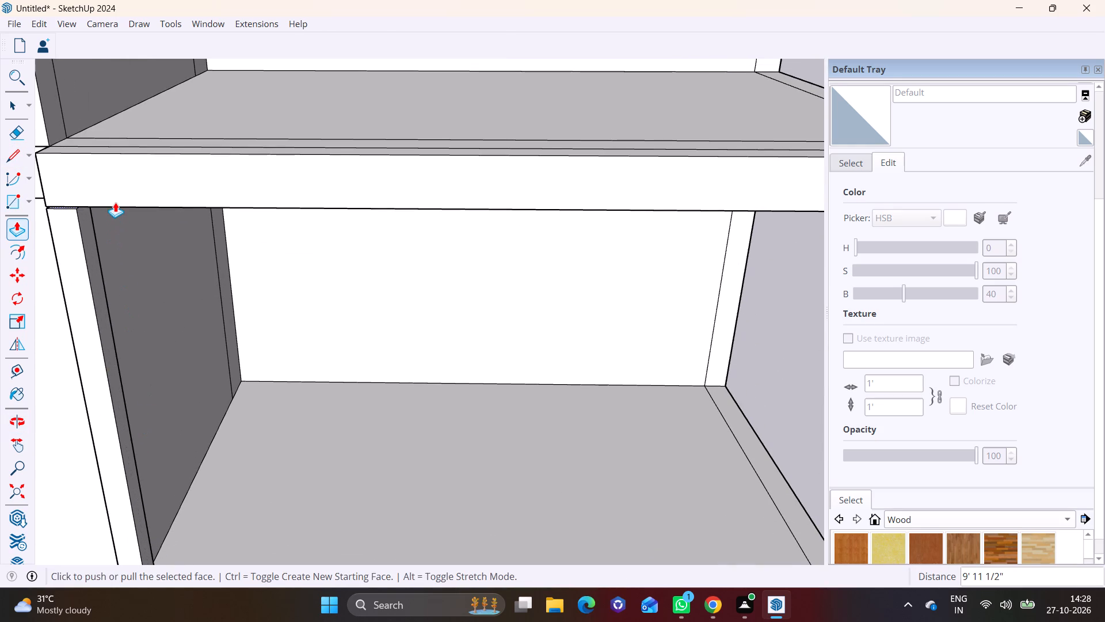
scroll(52, 204, "up", 9)
left_click(78, 198)
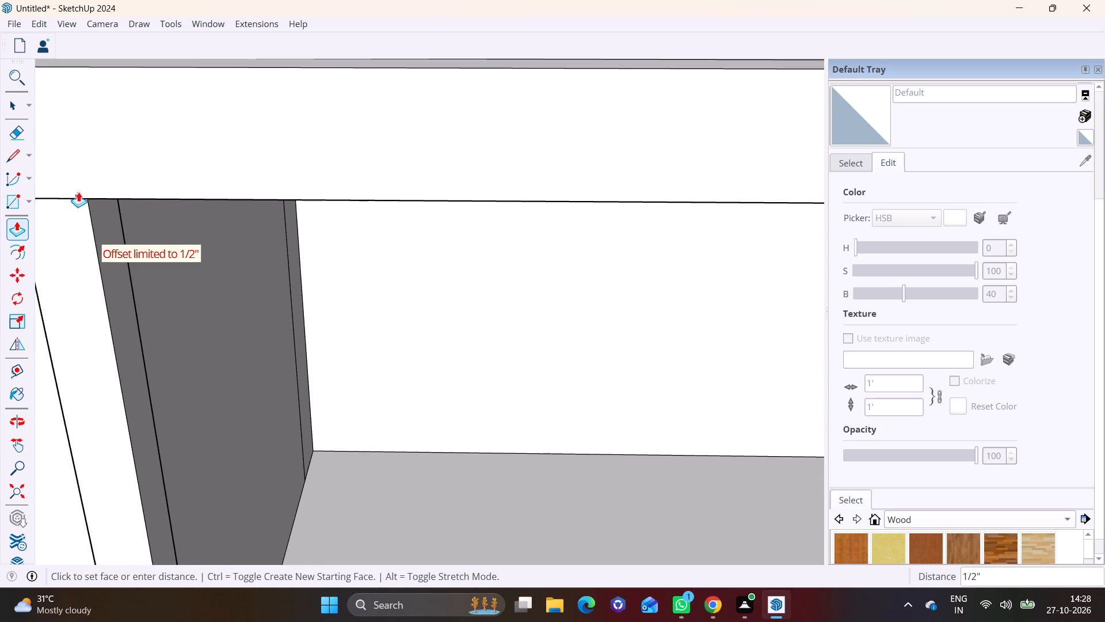
left_click(78, 192)
scroll(170, 279, "down", 18)
key("space")
Draw a rectangle about 1' 10 5/8" by 1' on another storey's slab edge, at the recess end farthest from the building corner.
middle_click_drag(323, 310, 321, 329, "shift")
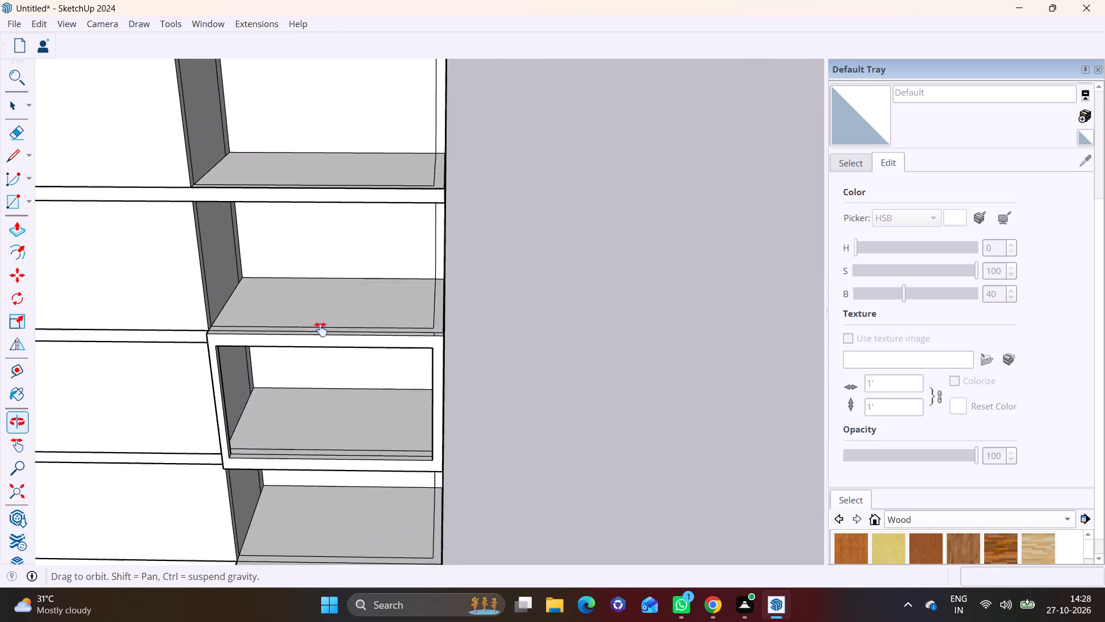
middle_click_drag(321, 329, 331, 453, "shift")
scroll(280, 334, "up", 3)
middle_click_drag(280, 333, 263, 457, "shift")
middle_click_drag(297, 416, 319, 326)
scroll(277, 417, "up", 5)
middle_click_drag(247, 423, 318, 404, "shift")
left_click(30, 197)
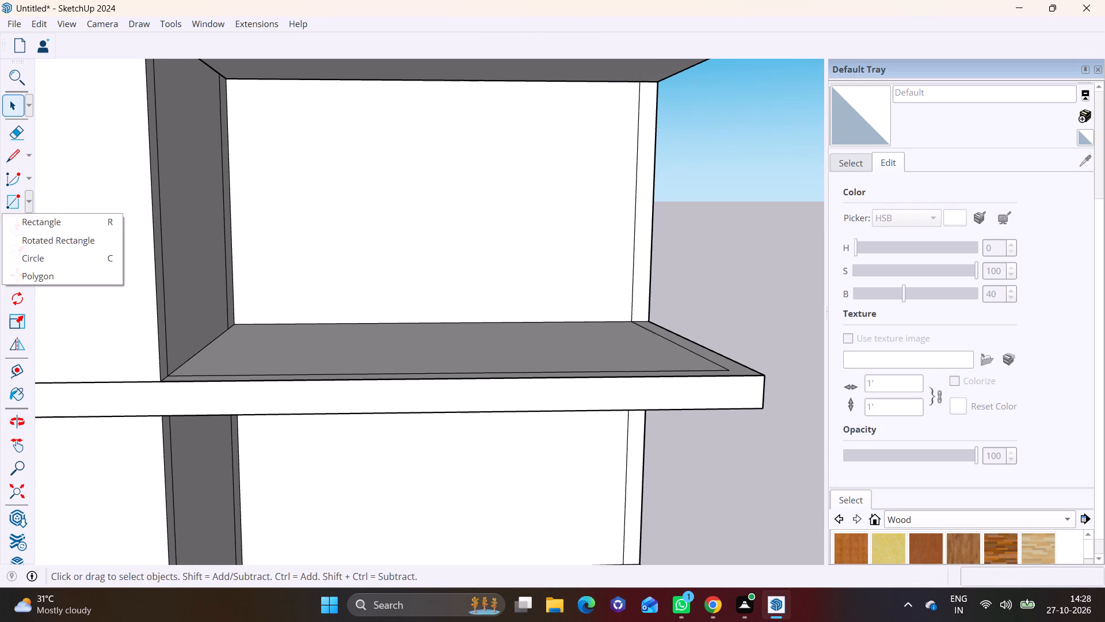
left_click(30, 228)
scroll(139, 358, "up", 4)
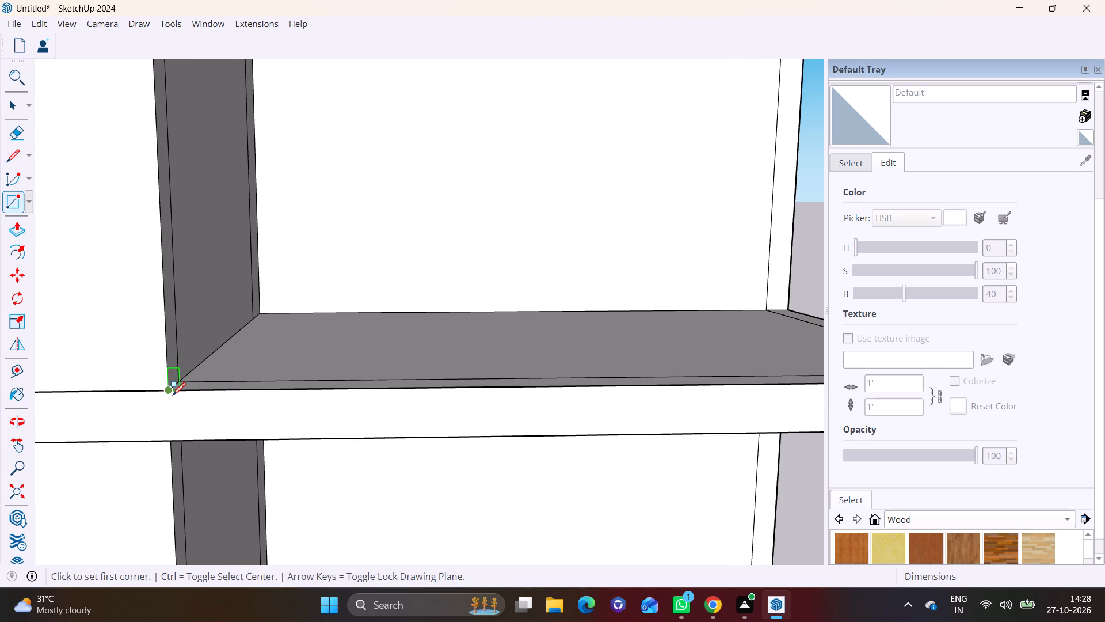
left_click(173, 395)
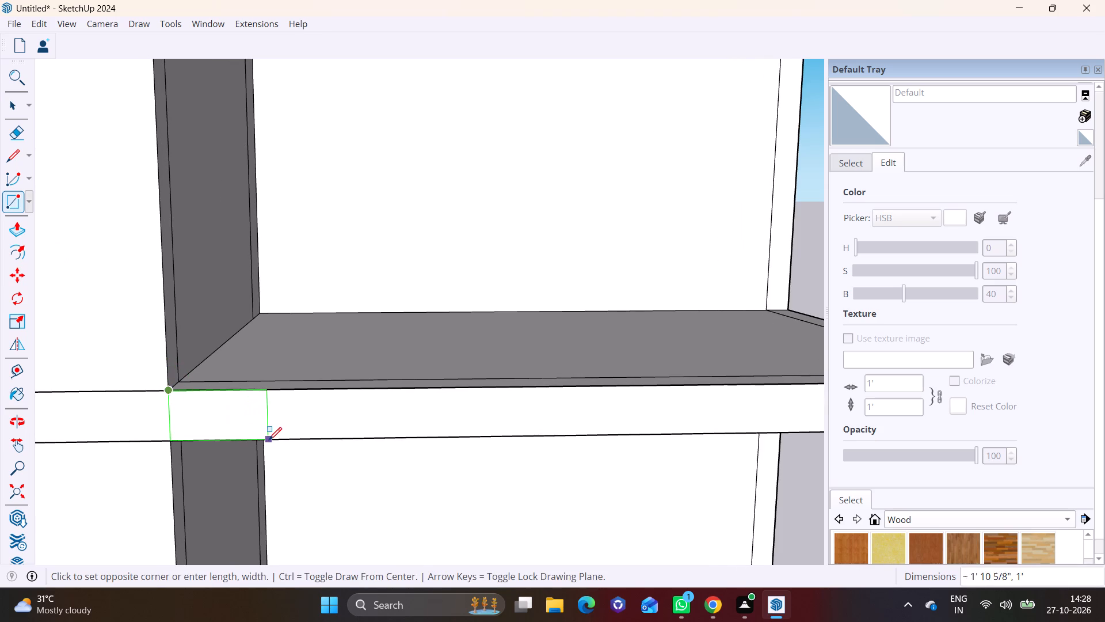
left_click(269, 440)
Push/Pull the rectangle outward about 5 1/8" from the slab edge.
key("space")
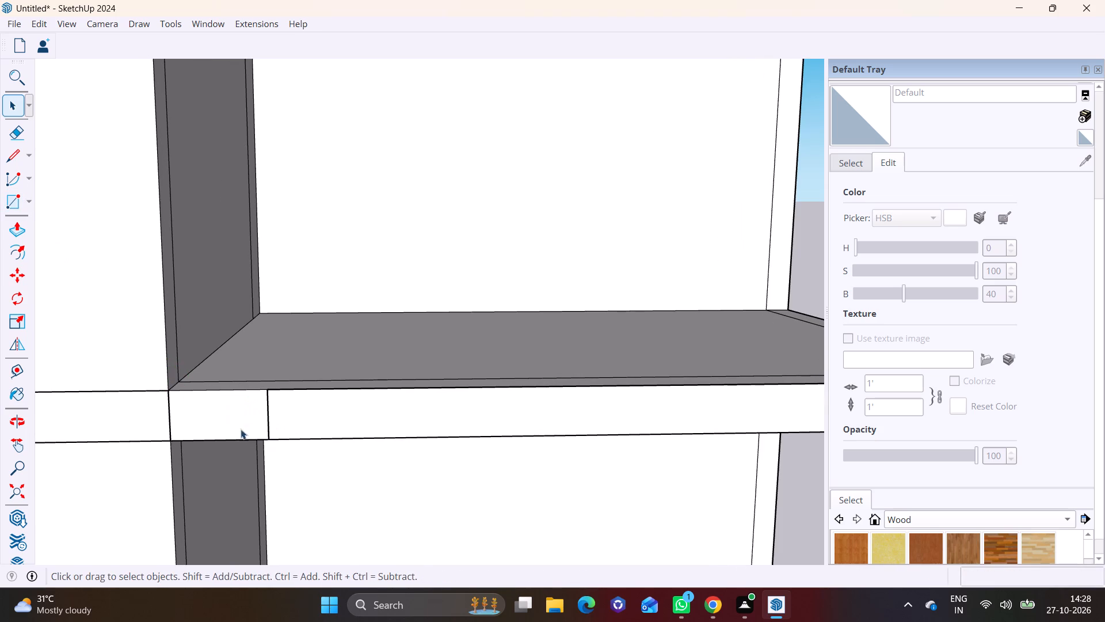
left_click(236, 418)
left_click(17, 231)
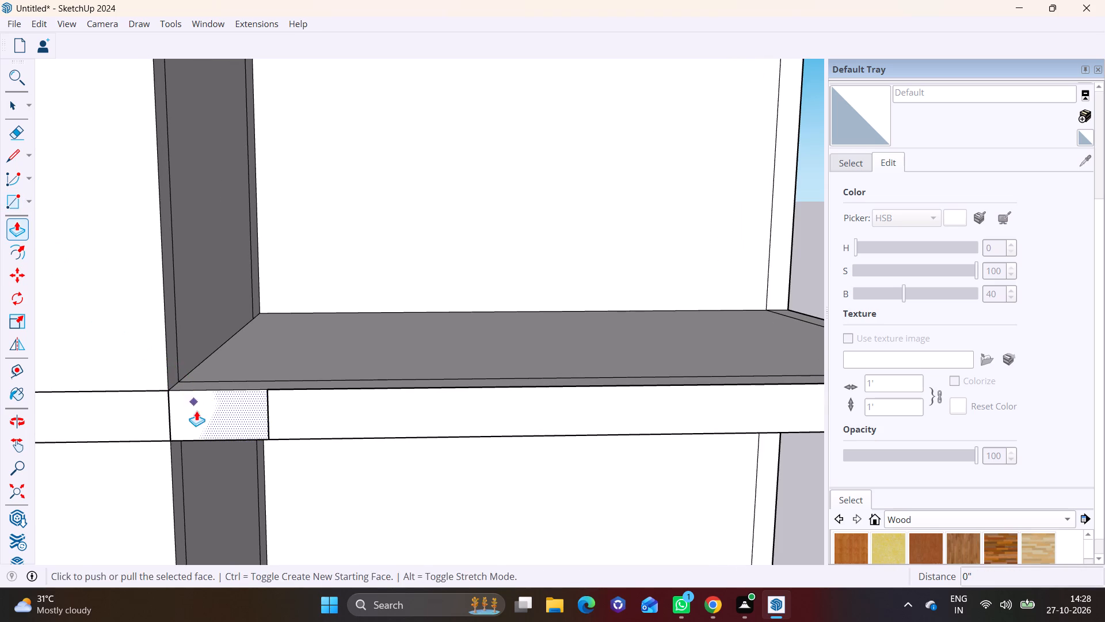
left_click(203, 410)
left_click(194, 413)
Push/Pull the projecting block's side face about 15' 8 5/8" along the slab edge to the building corner, forming a frame member.
middle_click_drag(285, 424, 138, 408)
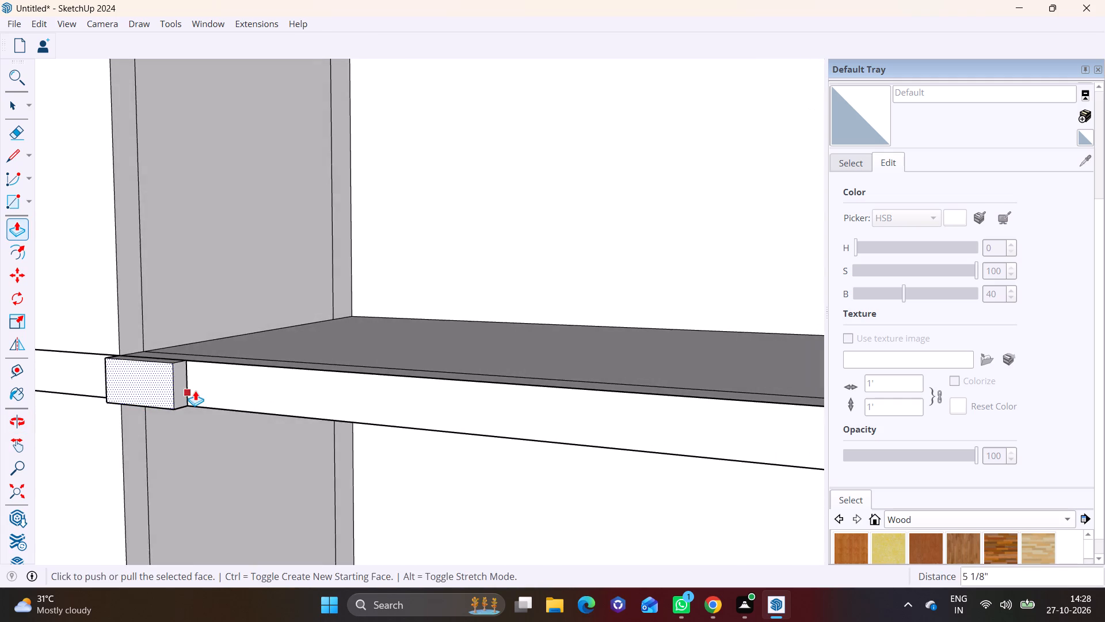
scroll(198, 390, "up", 5)
left_click(9, 101)
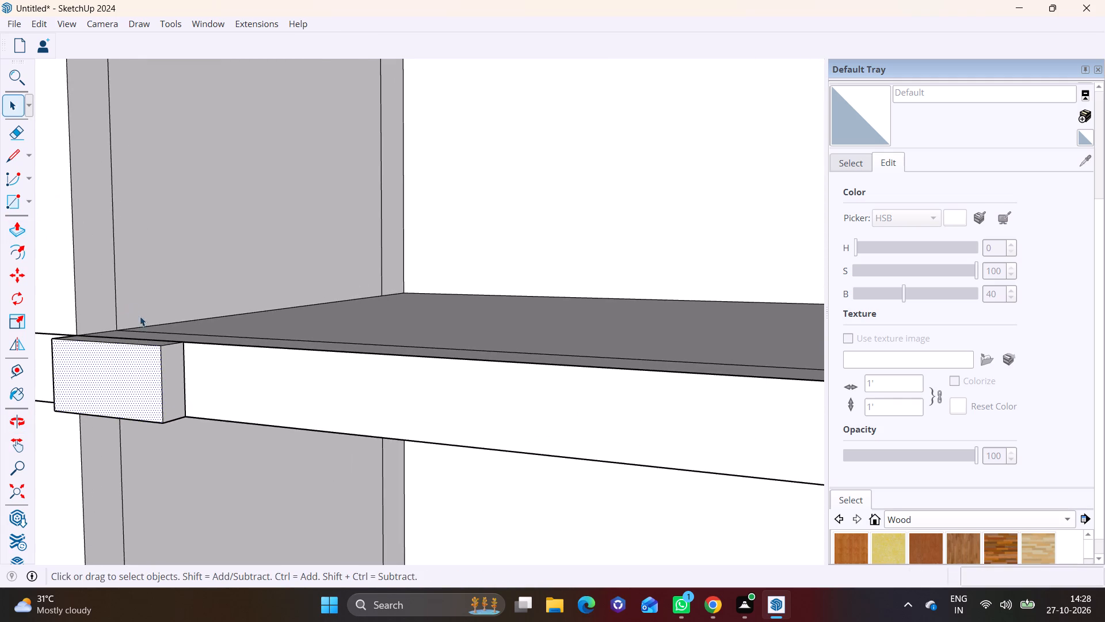
left_click(172, 367)
left_click(17, 232)
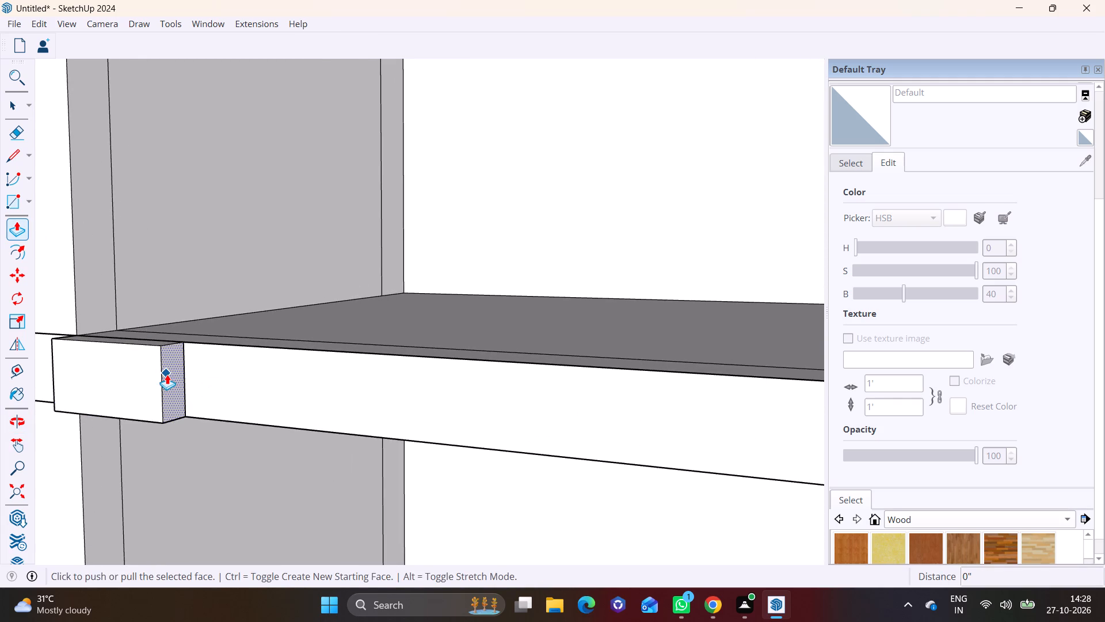
left_click(169, 373)
scroll(353, 396, "down", 2)
left_click(208, 386)
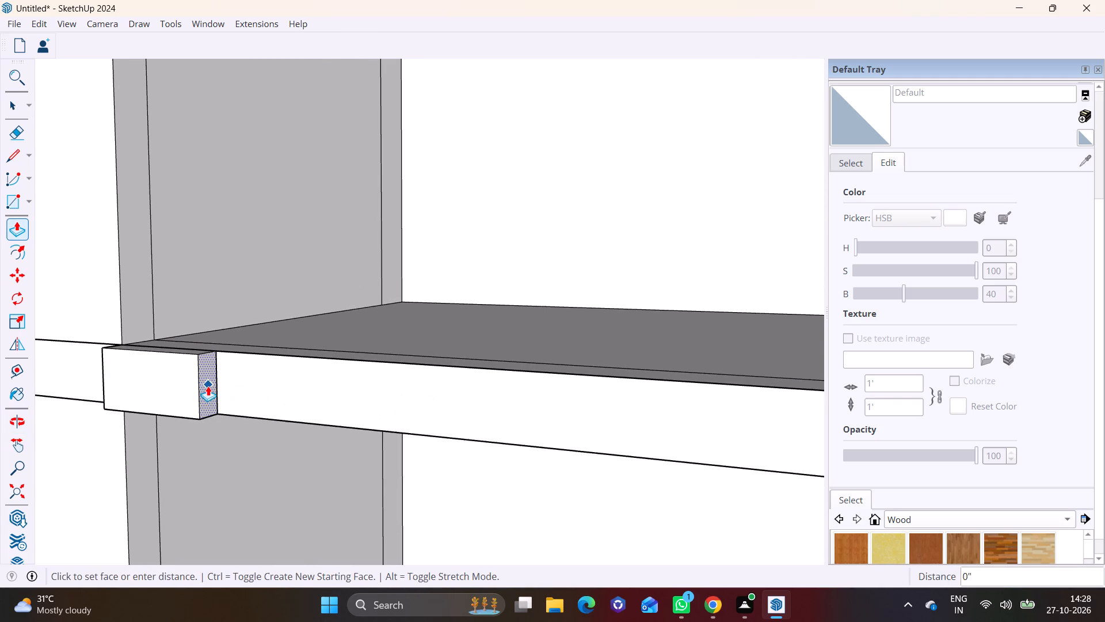
scroll(408, 401, "down", 7)
middle_click_drag(609, 428, 199, 431)
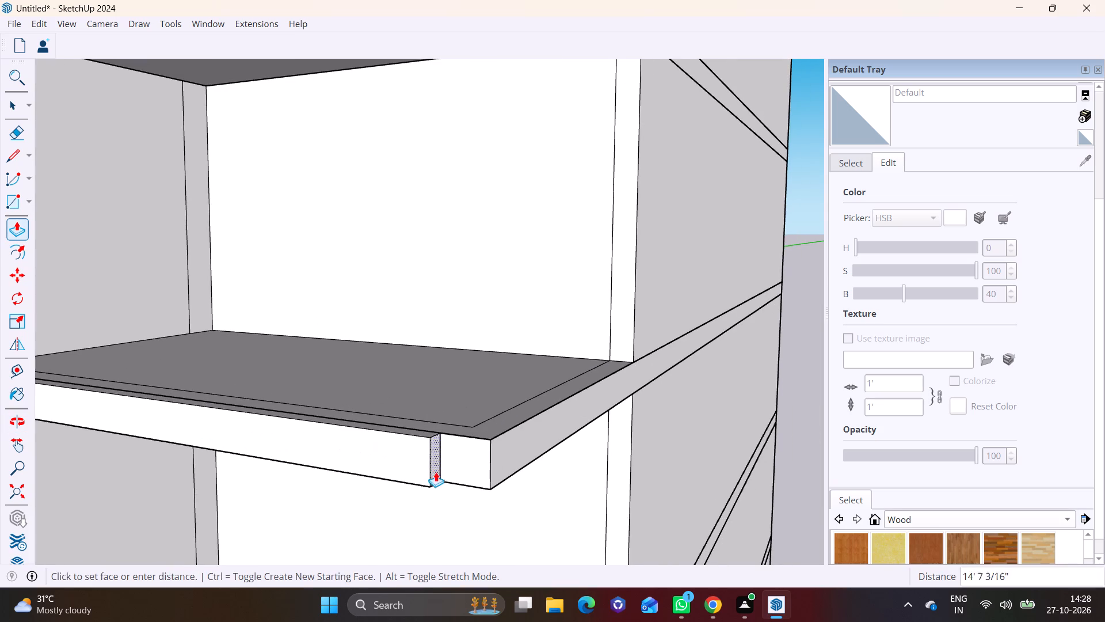
left_click(515, 426)
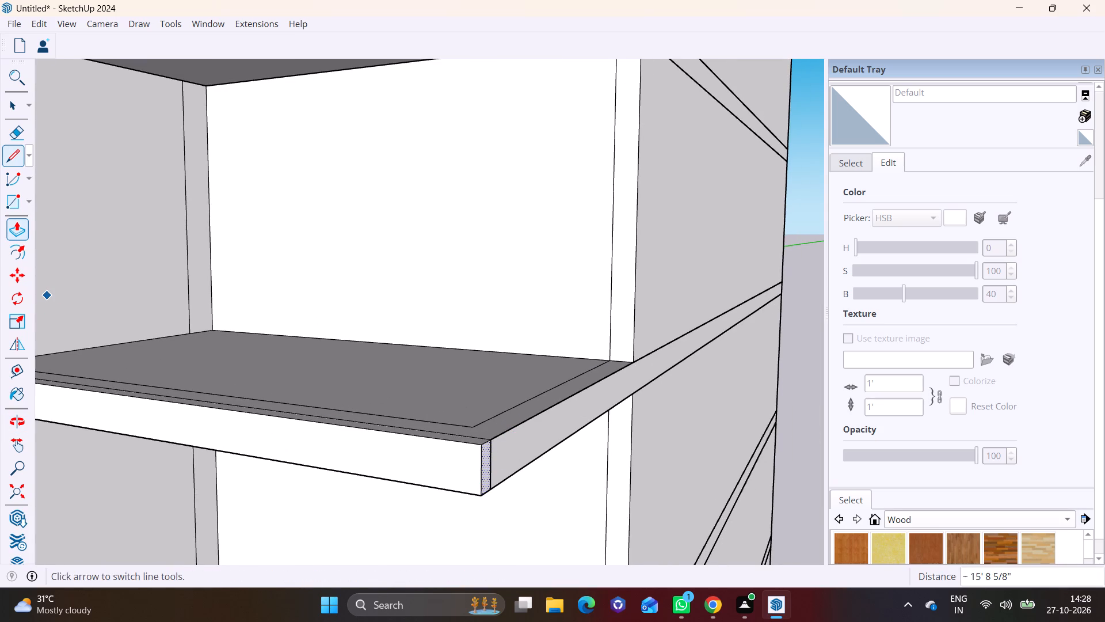
Draw a line about 5 1/8" across the frame member's top face near the building corner, marking an end patch.
left_click(7, 150)
middle_click_drag(390, 410, 394, 515)
scroll(458, 528, "up", 1)
middle_click_drag(448, 519, 361, 355, "shift")
scroll(334, 381, "up", 7)
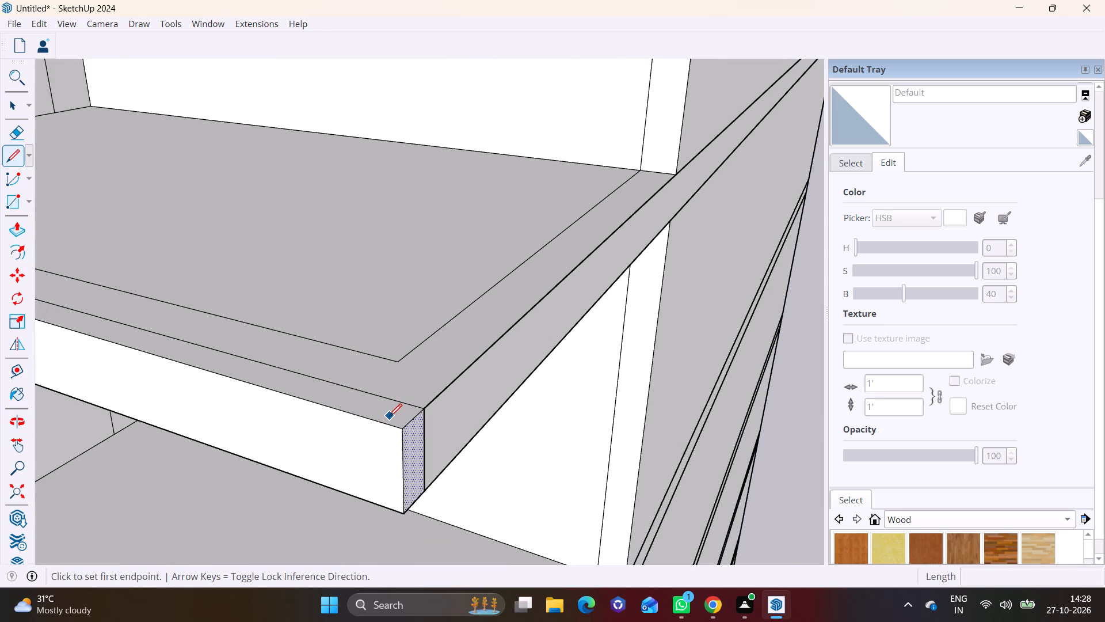
scroll(389, 416, "up", 2)
left_click(354, 418)
left_click(380, 388)
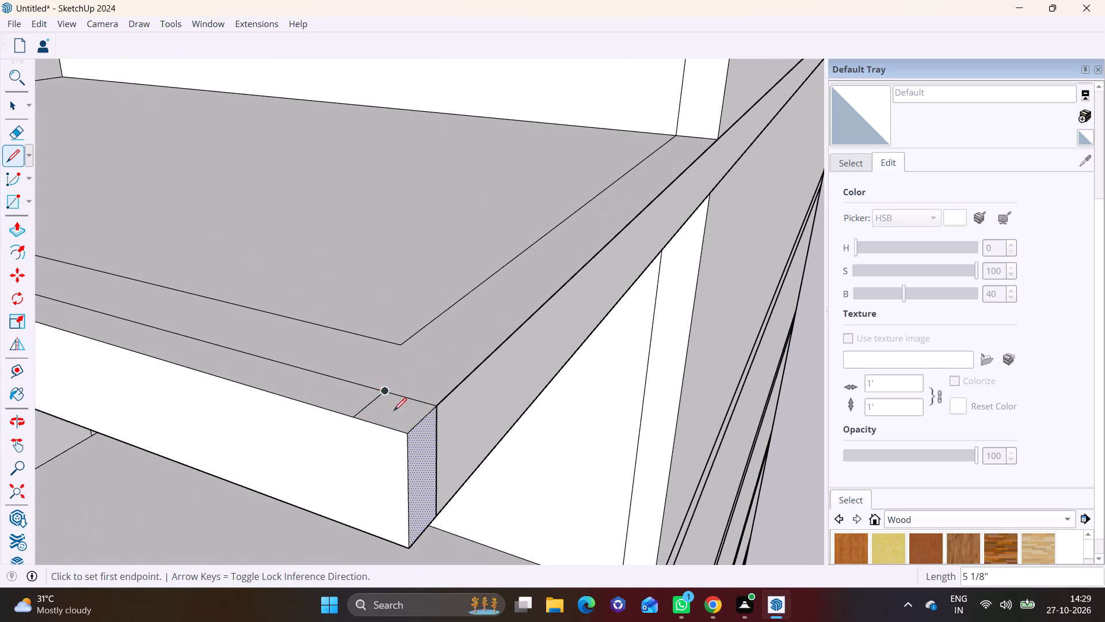
Push/Pull the marked patch up 11' to the top of the slab above, forming the corner post.
left_click(15, 93)
left_click(15, 103)
left_click(403, 428)
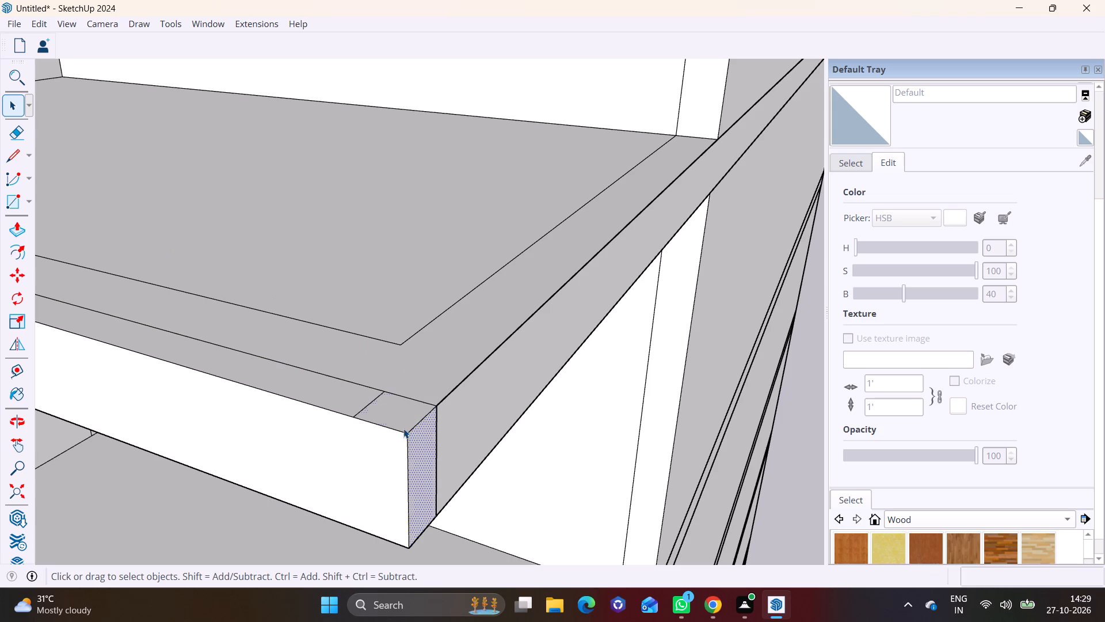
left_click(15, 231)
left_click(400, 418)
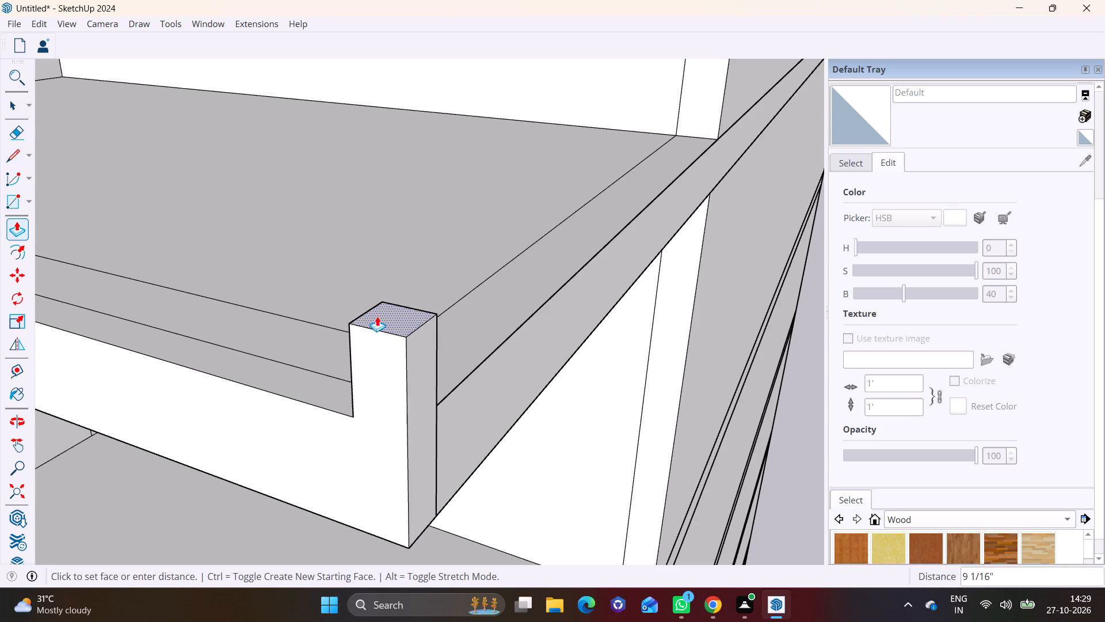
scroll(377, 270, "down", 8)
middle_click_drag(407, 104, 421, 431, "shift")
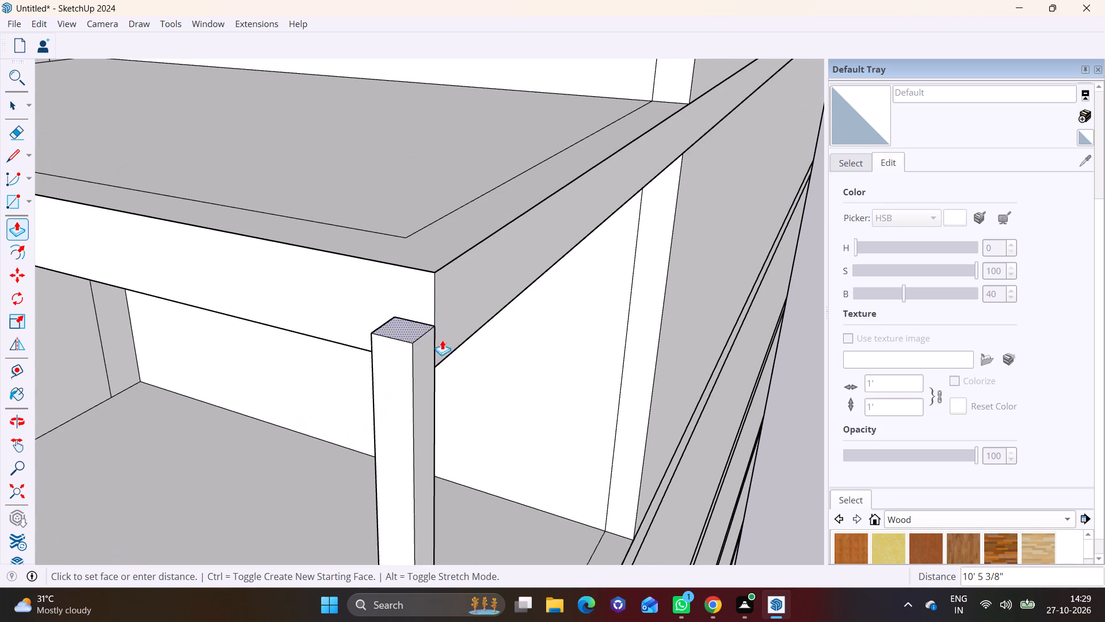
middle_click_drag(439, 365, 515, 221)
left_click(439, 264)
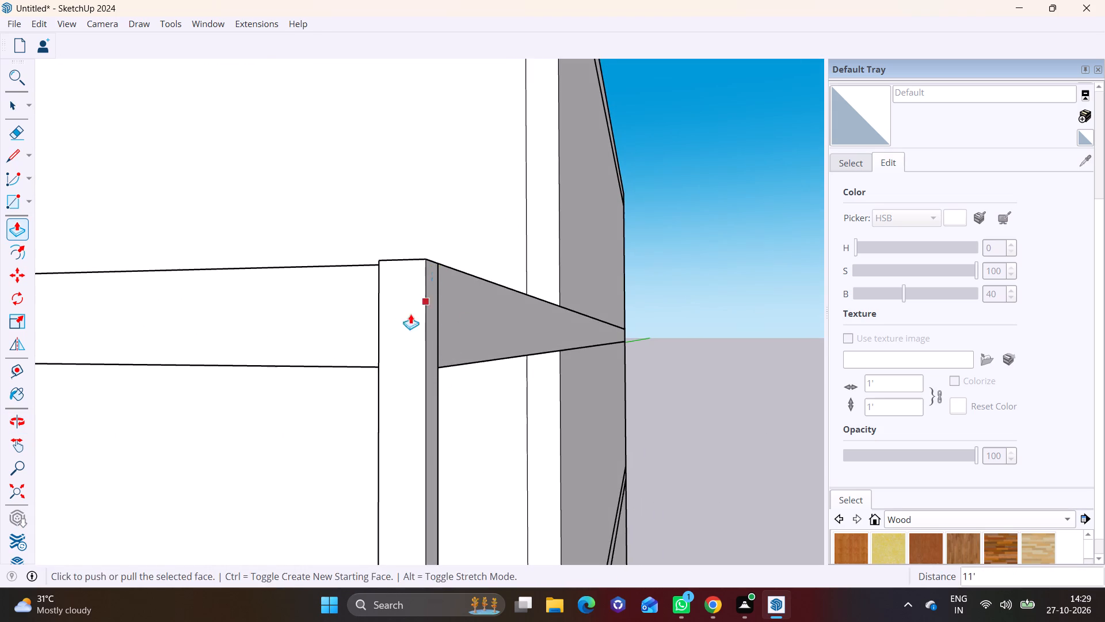
Draw a line about 5 1/8" across the corner post's inner side face, level with the upper slab's underside.
middle_click_drag(350, 345, 668, 377)
left_click(9, 157)
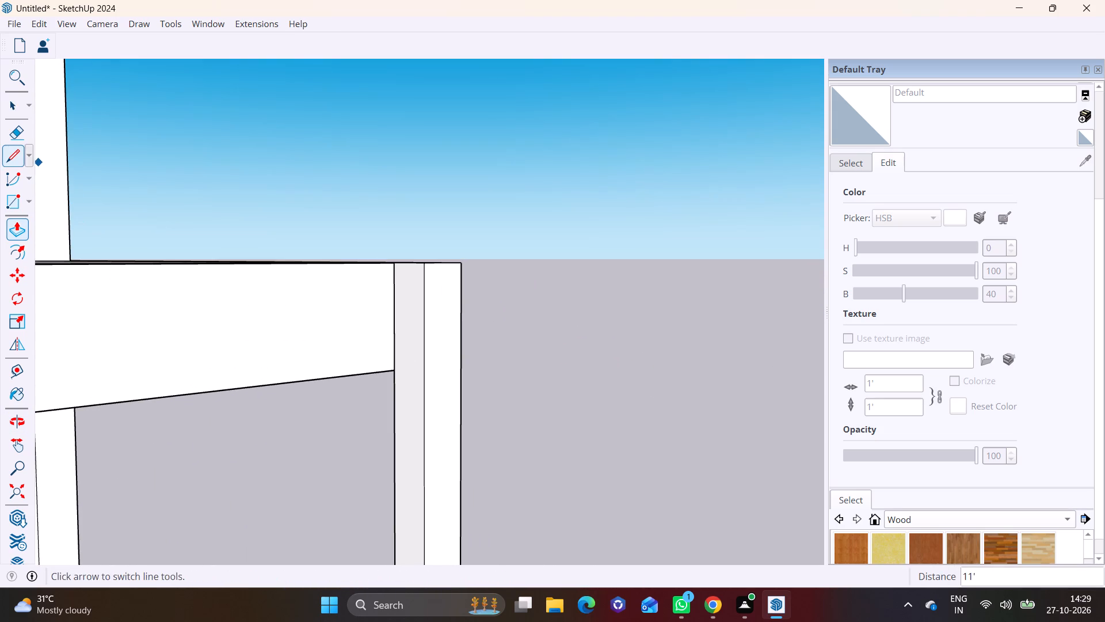
left_click(395, 368)
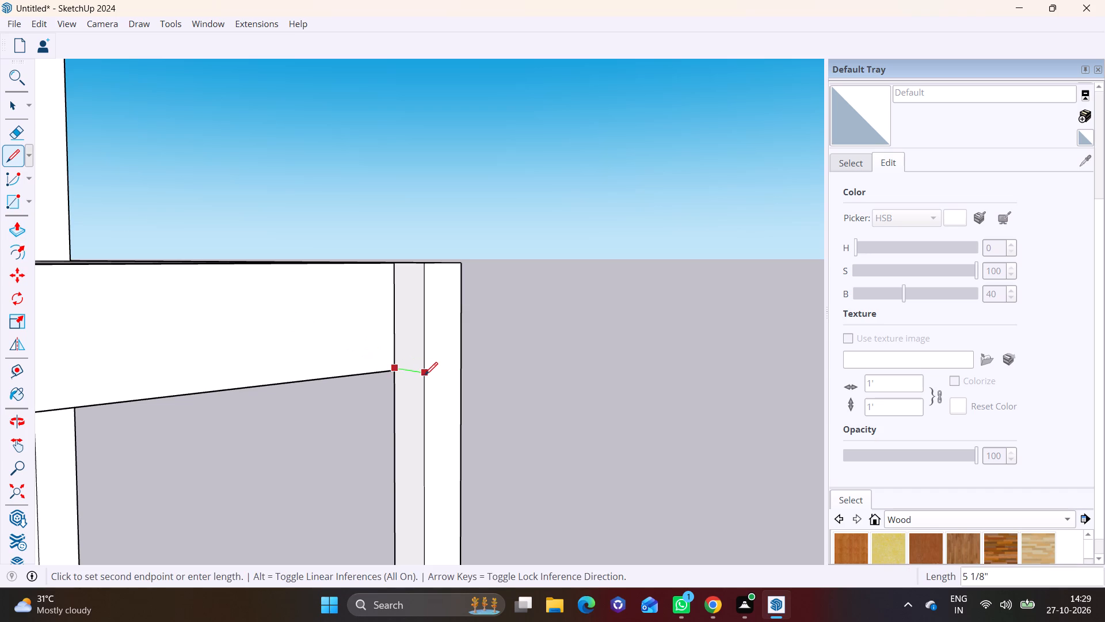
left_click(425, 375)
Push/Pull the post's upper patch about 17' 2 5/16" along the slab edge to the recess end, forming the top member.
key("space")
left_click(413, 346)
left_click(22, 232)
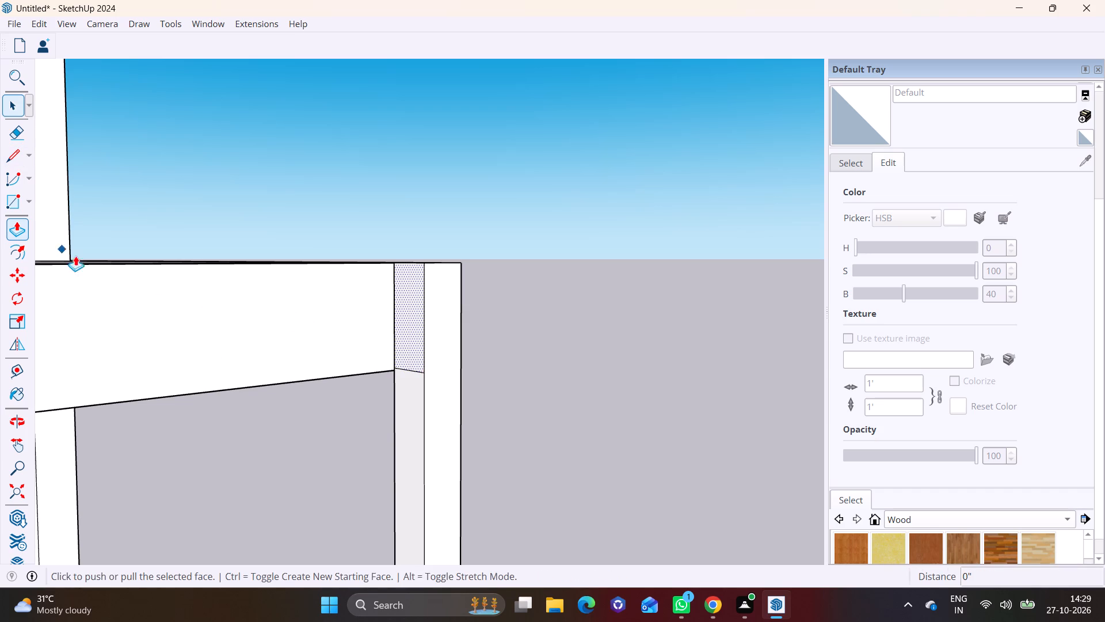
left_click(413, 318)
scroll(182, 368, "down", 6)
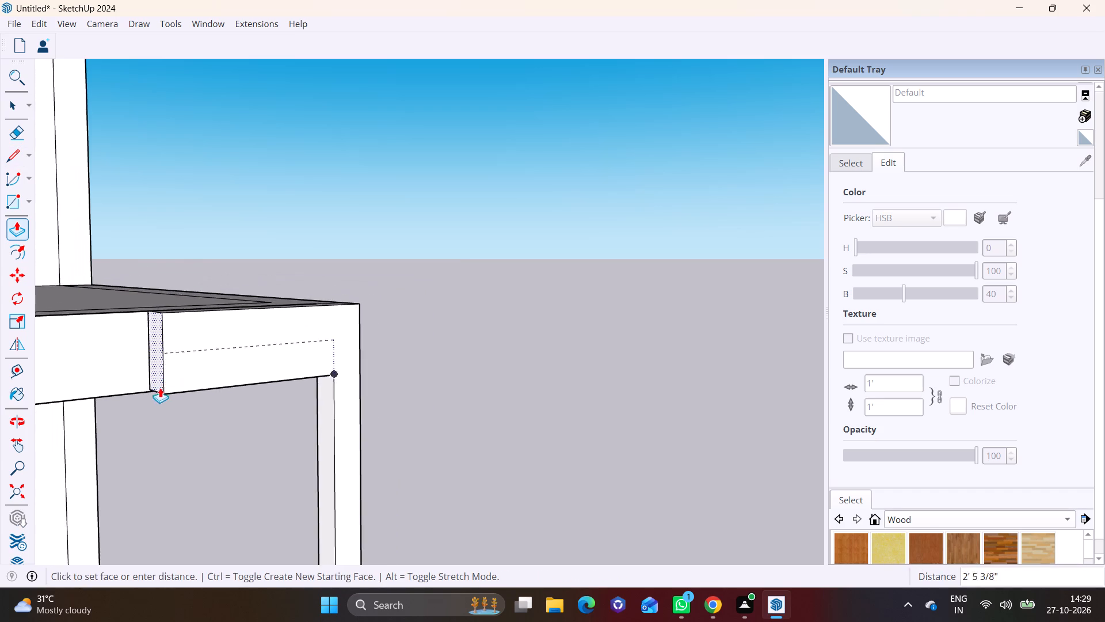
scroll(160, 388, "down", 5)
middle_click_drag(129, 411, 739, 246, "shift")
middle_click_drag(654, 261, 470, 300)
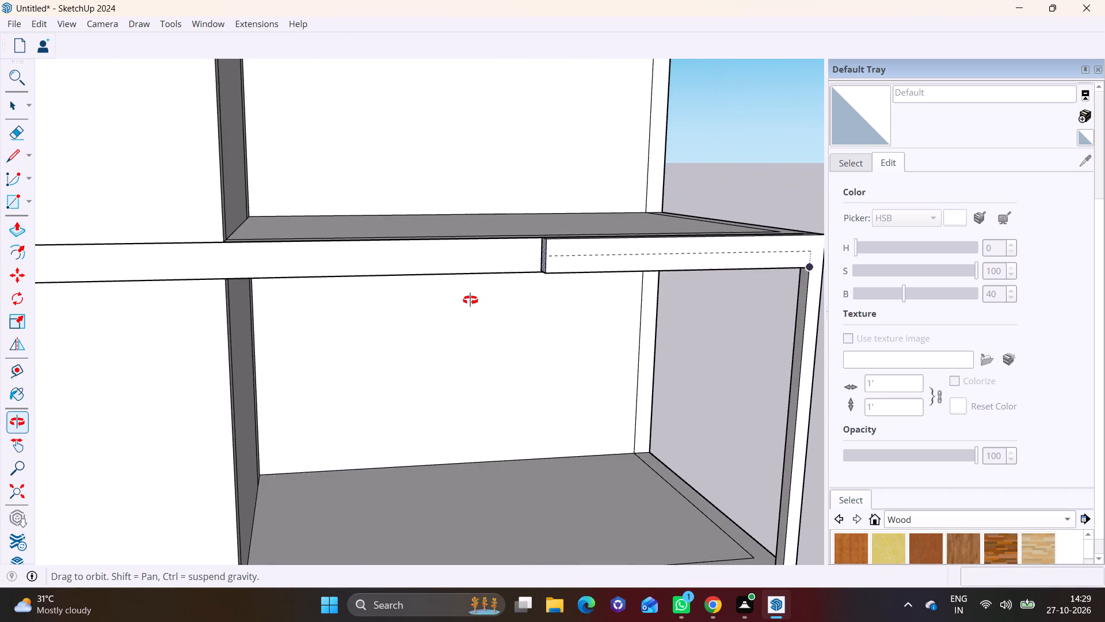
middle_click_drag(470, 300, 467, 300)
left_click(220, 298)
Draw a line about 5 1/8" across the top member's underside near the end farthest from the building corner.
scroll(243, 328, "up", 1)
middle_click_drag(244, 328, 275, 162)
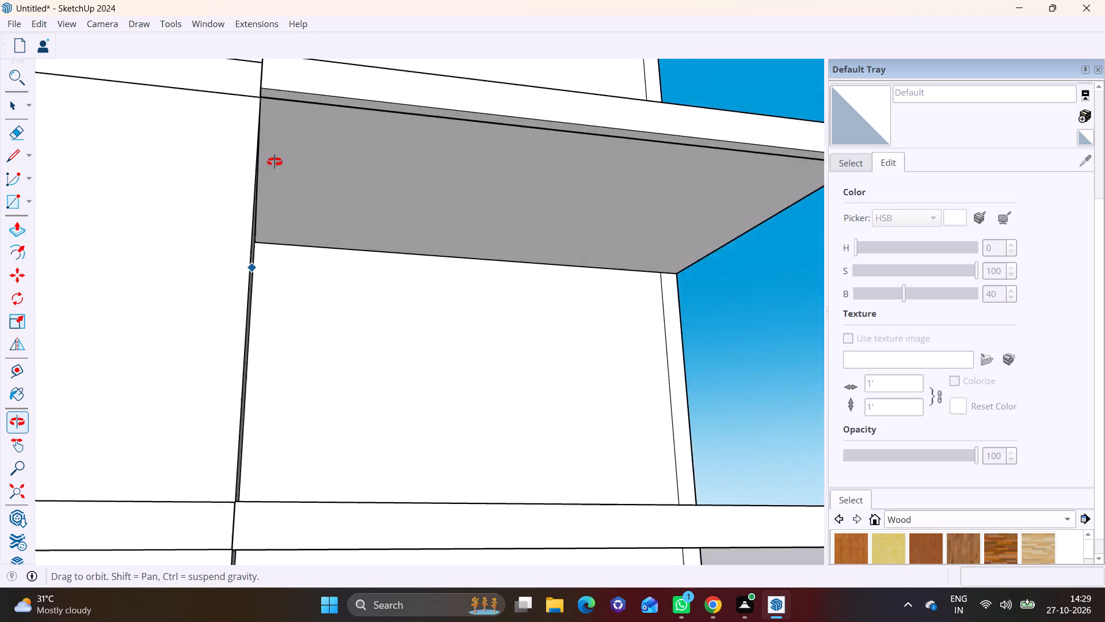
middle_click_drag(275, 162, 281, 133)
middle_click_drag(281, 132, 236, 327, "shift")
middle_click_drag(295, 302, 292, 212)
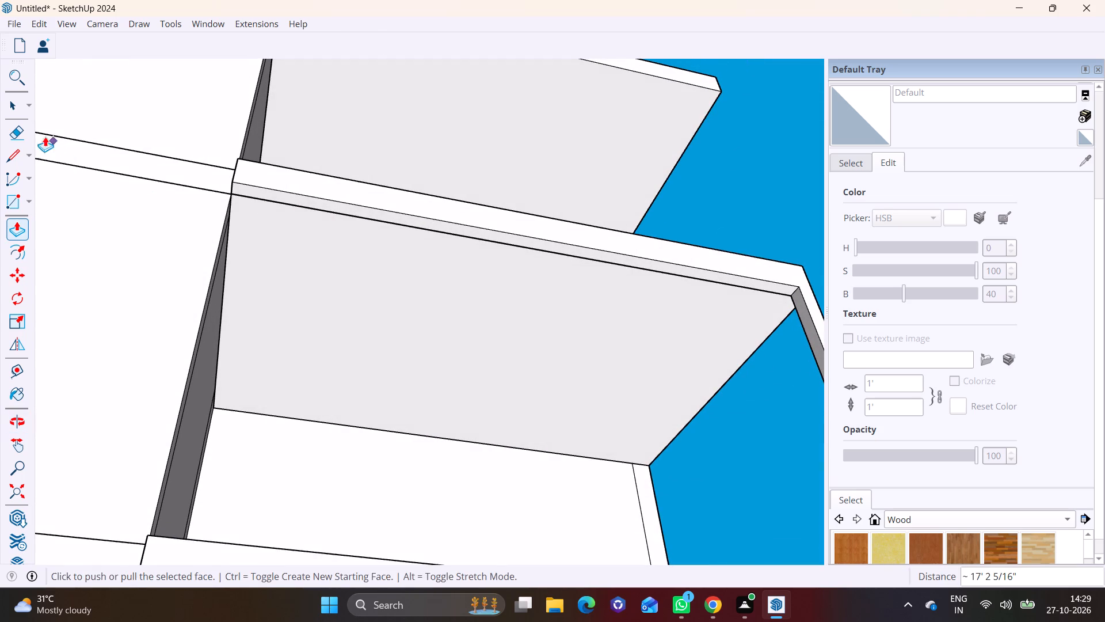
left_click(12, 150)
scroll(261, 173, "up", 8)
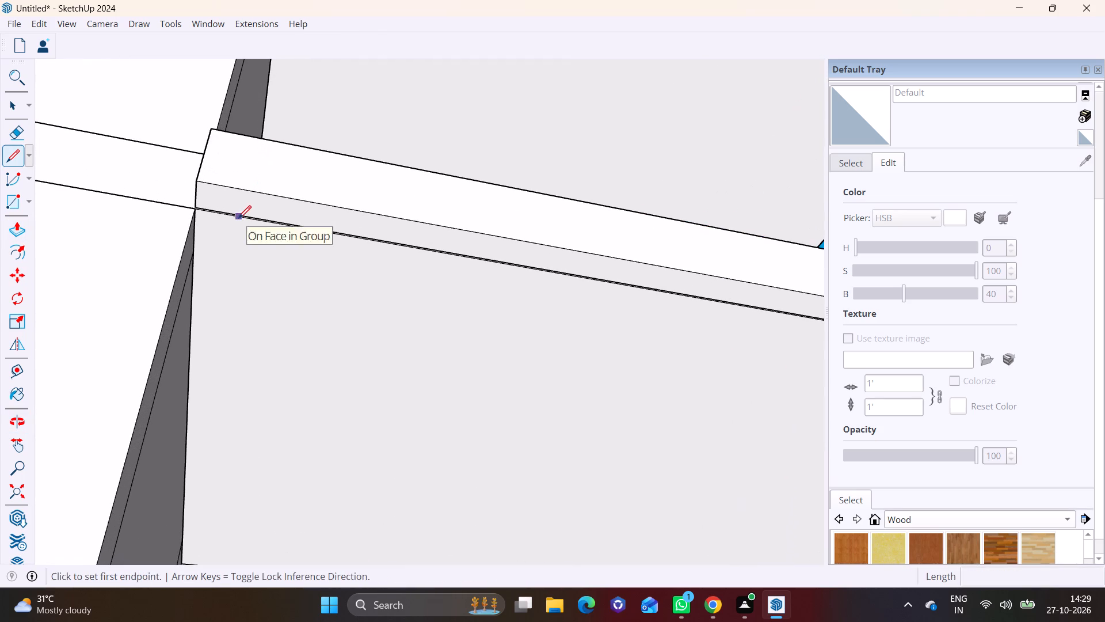
left_click(250, 195)
left_click(247, 218)
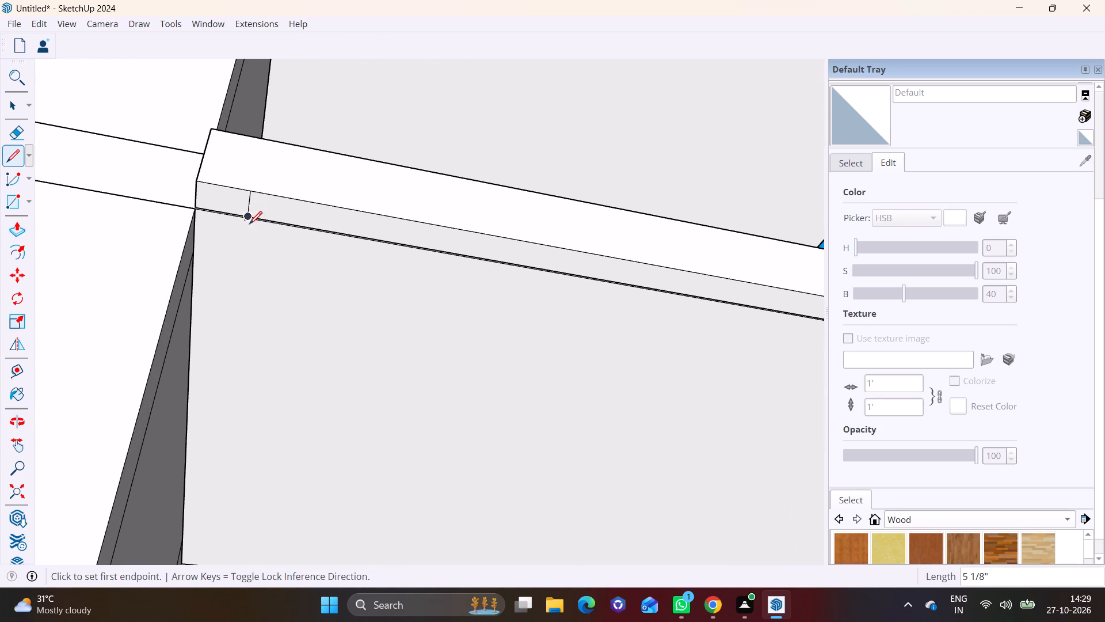
Push/Pull the marked underside patch down to the bottom member to close the frame around the recess.
key("space")
left_click(241, 207)
left_click(11, 226)
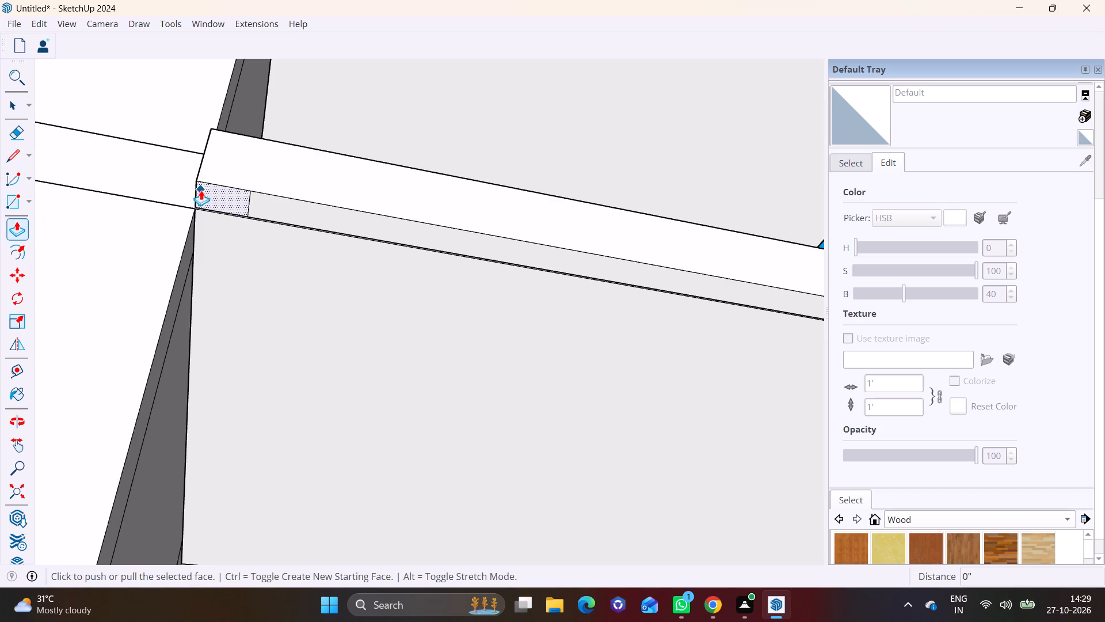
left_click(214, 194)
scroll(151, 401, "down", 9)
middle_click_drag(178, 465, 251, 306, "shift")
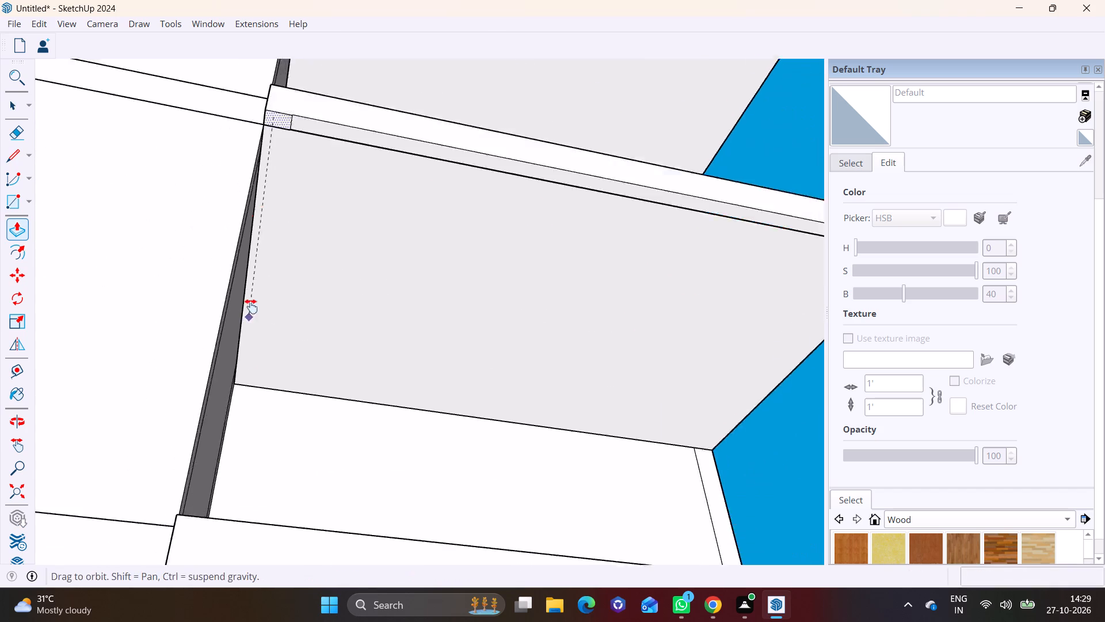
middle_click_drag(251, 306, 261, 211, "shift")
scroll(258, 221, "up", 1, "shift")
left_click(225, 328)
key("space")
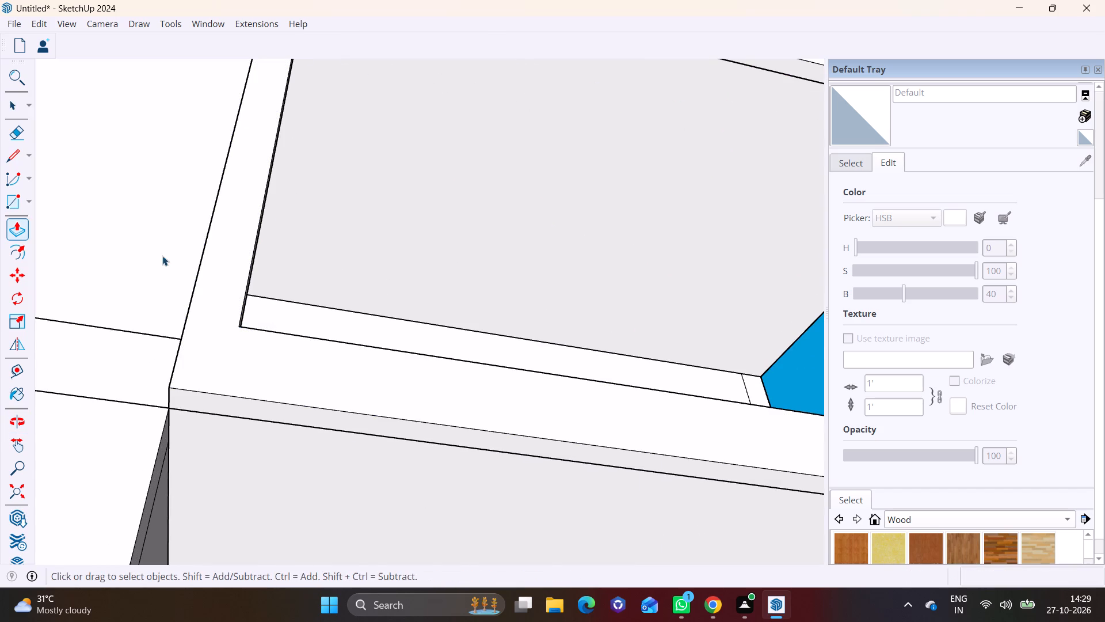
left_click(162, 256)
Push/Pull the inner side face of the uppermost frame's corner post inward to widen the post.
middle_click_drag(266, 233, 183, 401)
scroll(183, 401, "down", 12)
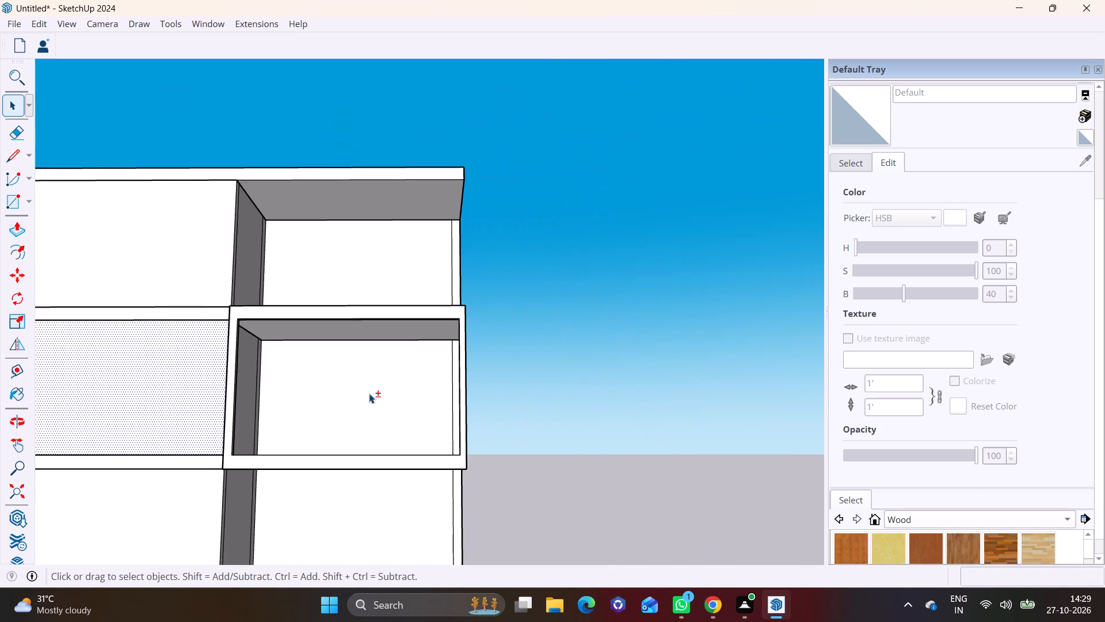
middle_click_drag(369, 393, 311, 270, "shift")
middle_click_drag(417, 327, 499, 365)
scroll(378, 250, "up", 5)
middle_click_drag(479, 284, 517, 299)
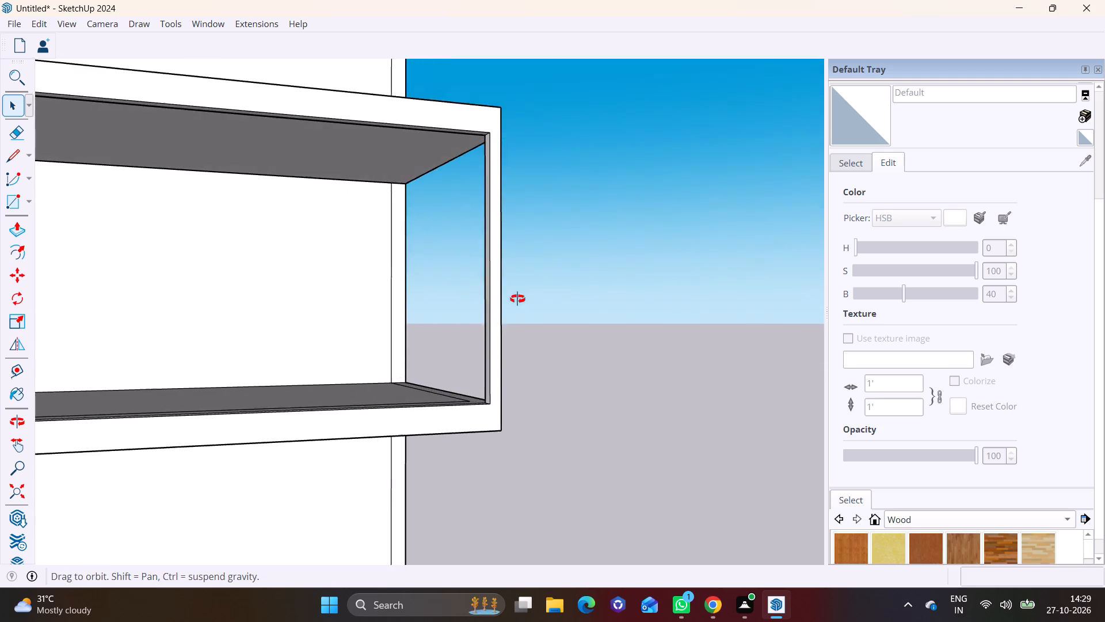
middle_click_drag(517, 299, 599, 301)
scroll(544, 286, "up", 5)
left_click(502, 294)
left_click(506, 290)
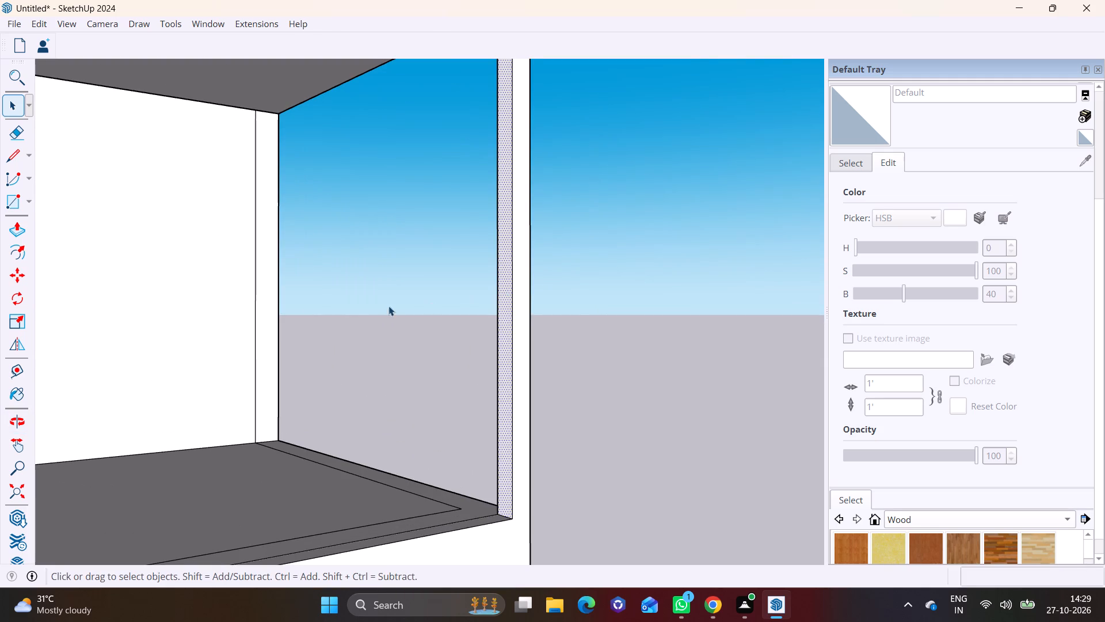
left_click(10, 222)
left_click(506, 230)
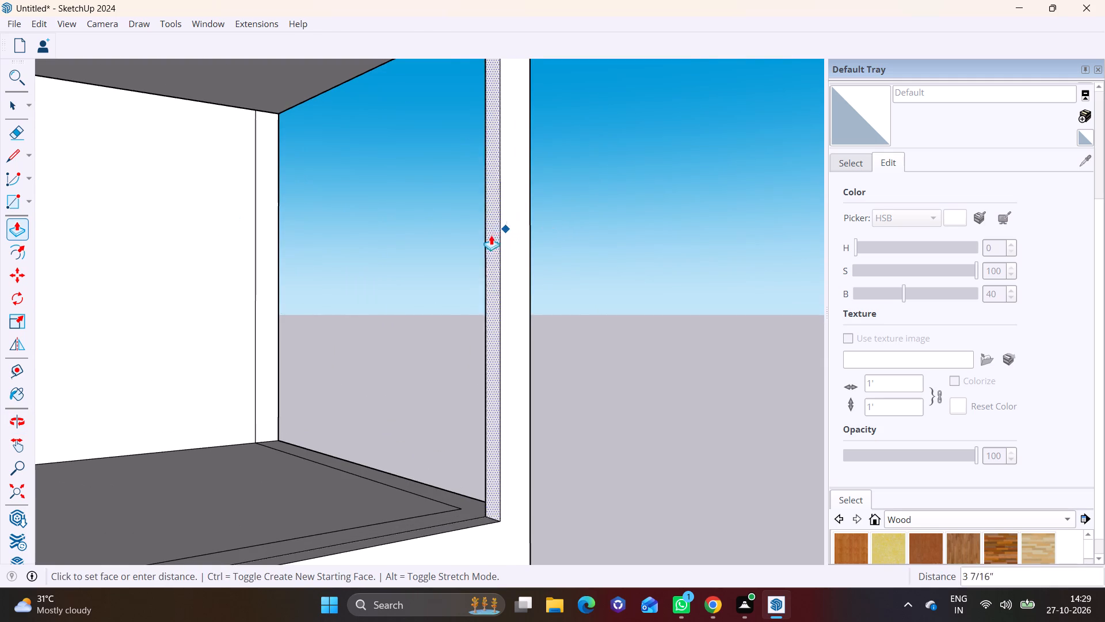
left_click(466, 240)
key("space")
Push/Pull the inner side face of the middle frame's corner post inward about 9" to widen it.
scroll(559, 286, "down", 8)
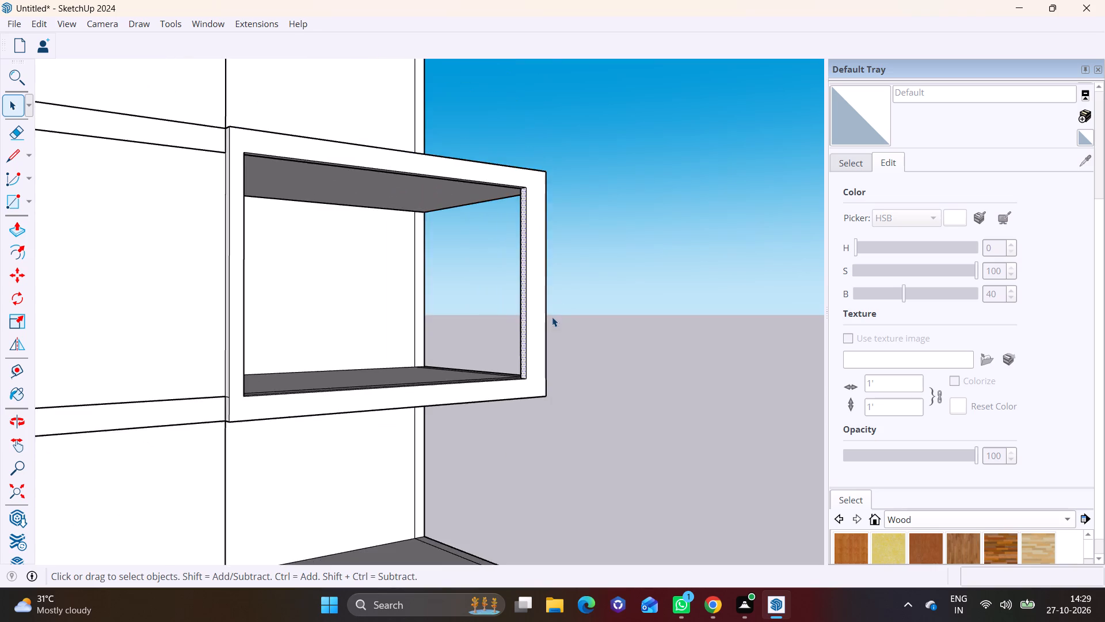
middle_click_drag(559, 327, 534, 146, "shift")
middle_click_drag(545, 365, 513, 179, "shift")
scroll(344, 312, "up", 4)
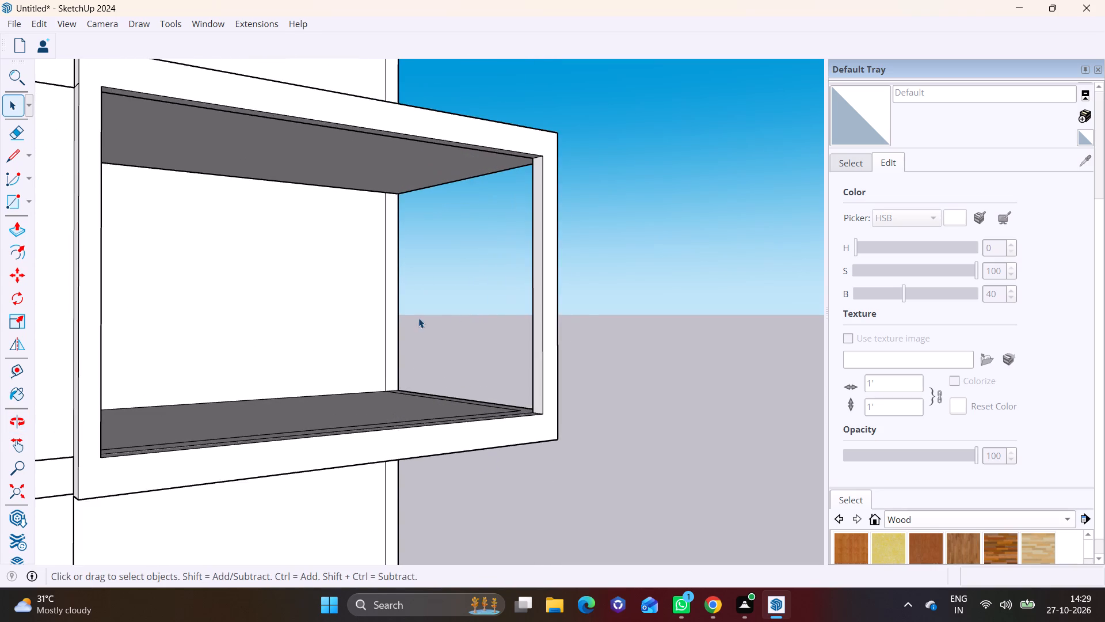
left_click(562, 298)
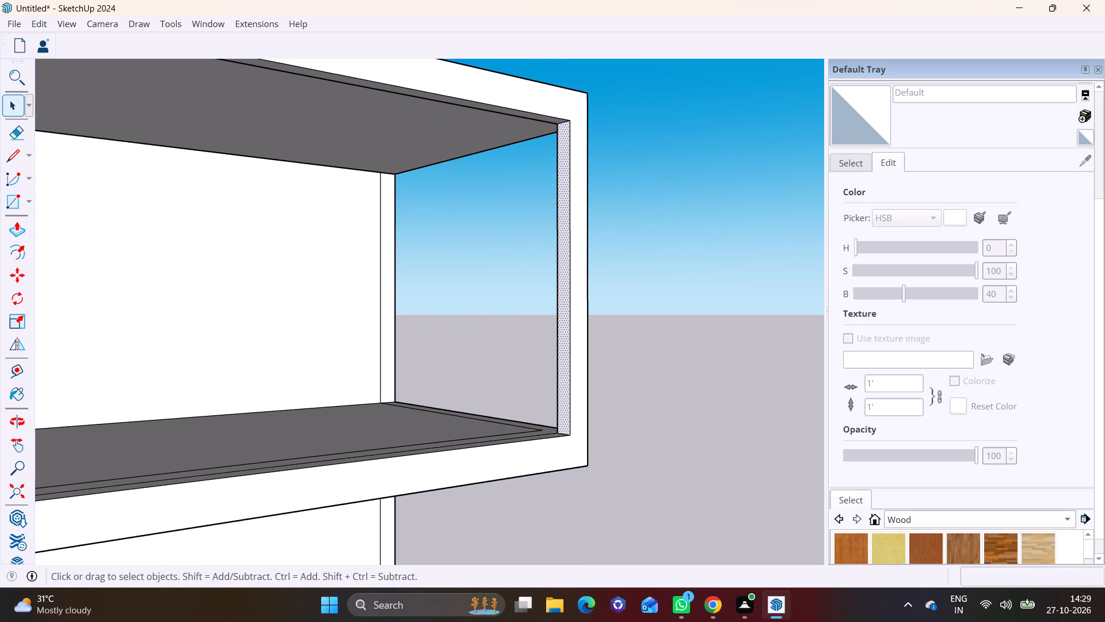
left_click(16, 226)
left_click(562, 230)
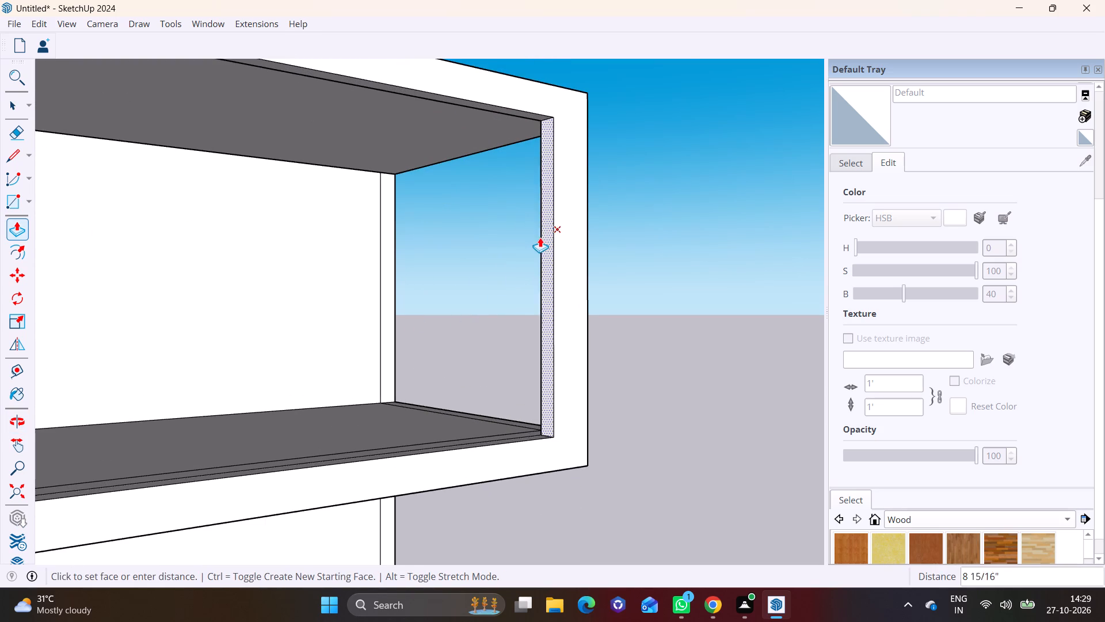
left_click(539, 237)
Push/Pull the inner face of the middle frame's other post inward about 1' 3 1/2" to widen it.
middle_click_drag(563, 249, 264, 324)
middle_click_drag(193, 274, 468, 241)
middle_click_drag(387, 251, 350, 252)
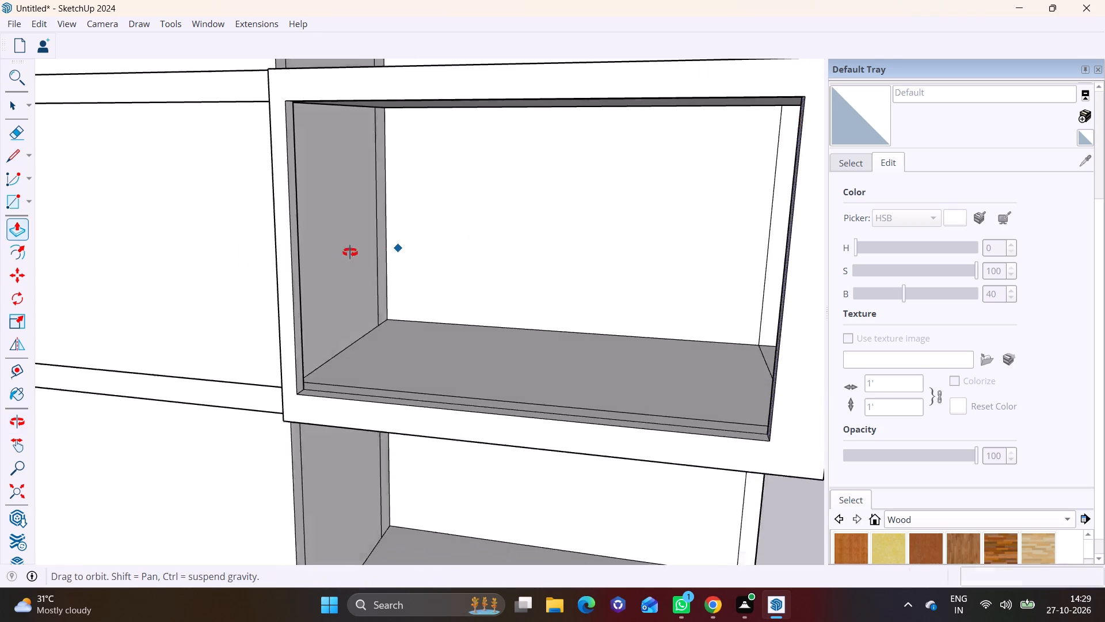
middle_click_drag(350, 252, 248, 242)
left_click(13, 107)
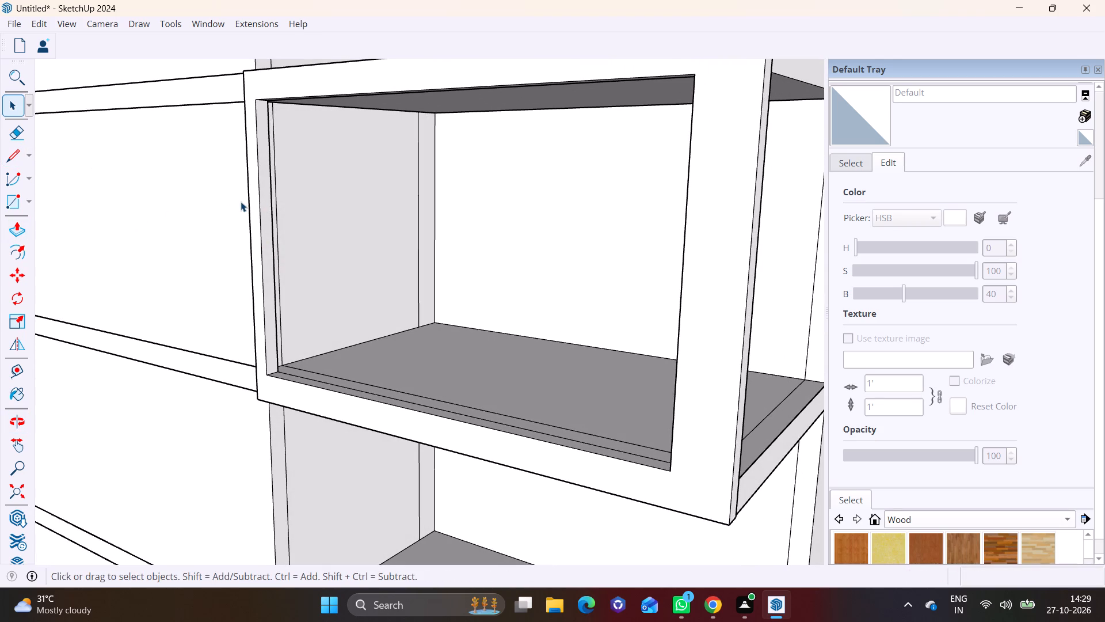
left_click(262, 200)
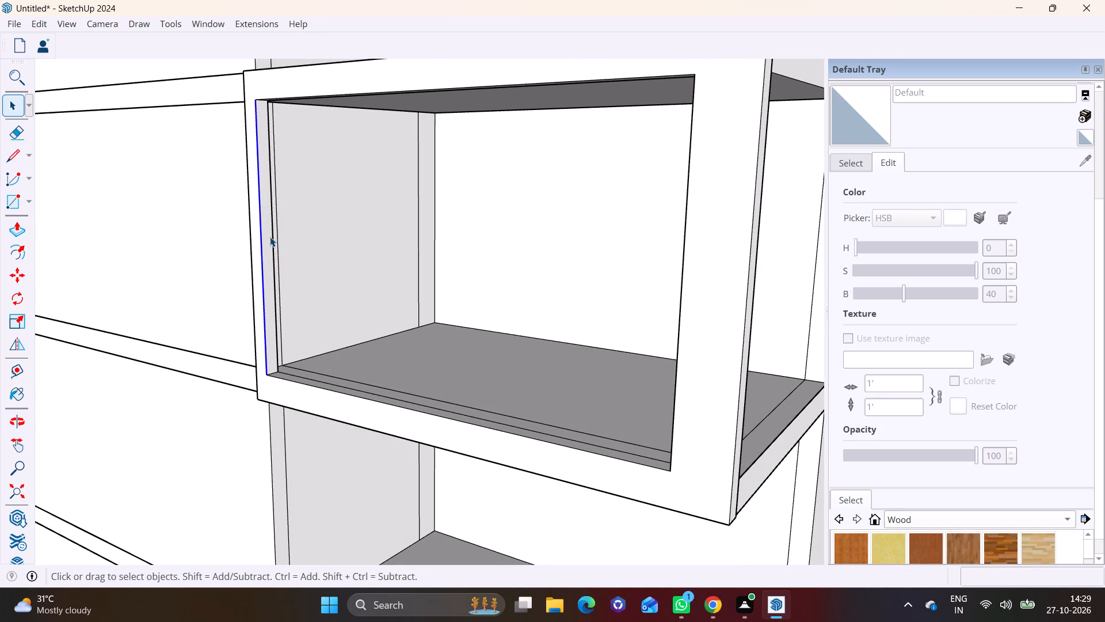
left_click(270, 237)
left_click(20, 230)
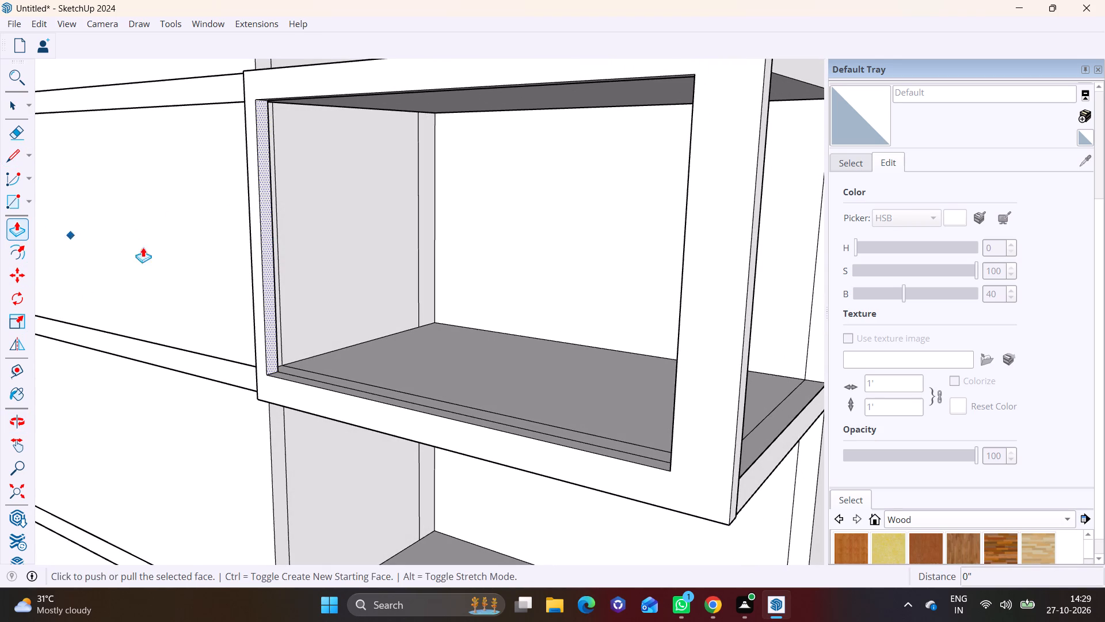
left_click(269, 260)
left_click(294, 267)
Push/Pull the underside of the lowest frame's top member down into the opening to deepen the member.
scroll(334, 321, "down", 1)
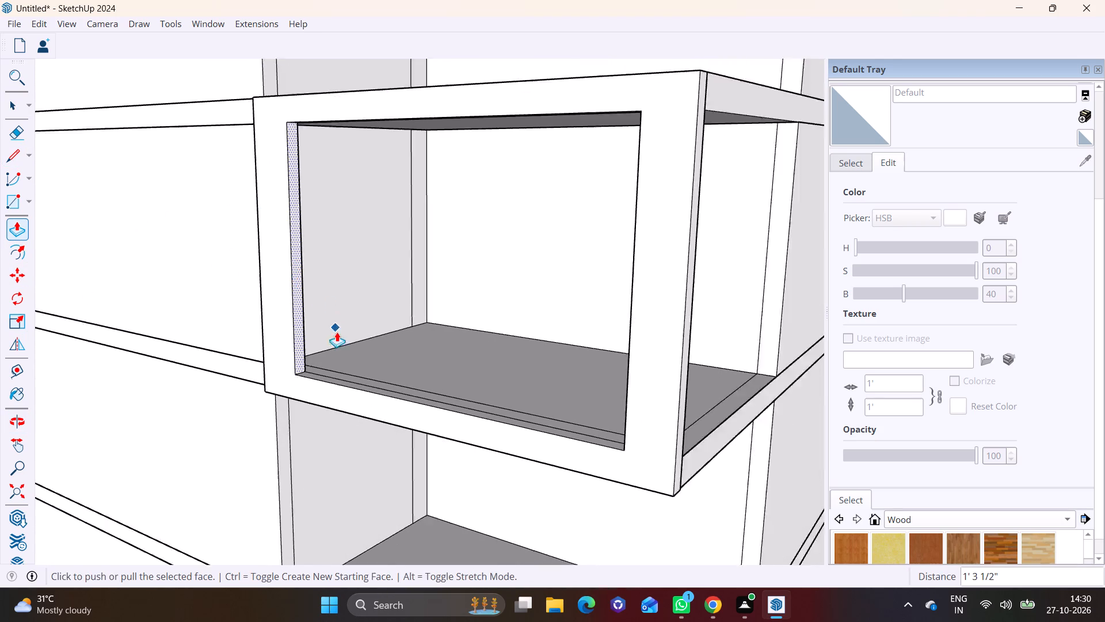
scroll(337, 332, "down", 4)
middle_click_drag(408, 377, 376, 206)
middle_click_drag(402, 408, 410, 238, "shift")
scroll(463, 357, "up", 2)
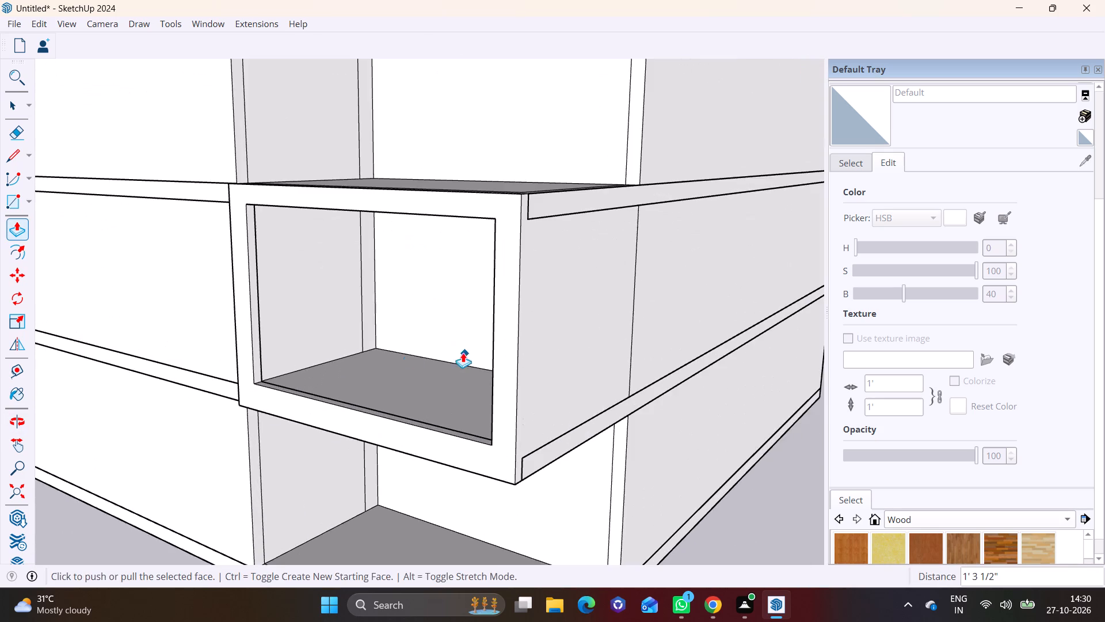
middle_click_drag(392, 336, 588, 286)
middle_click_drag(497, 278, 490, 255)
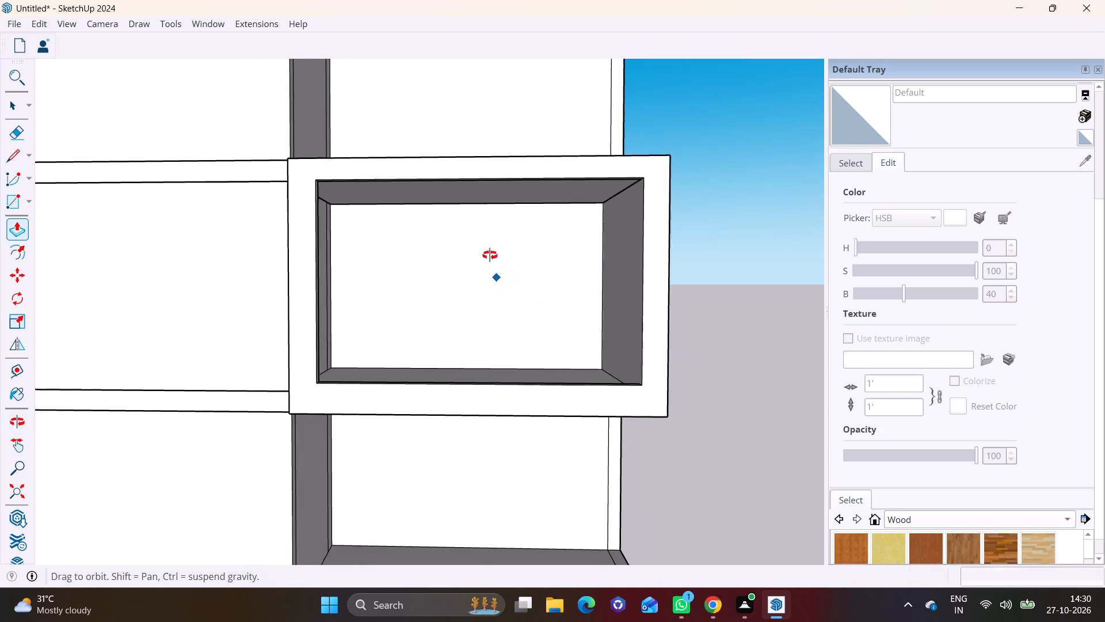
middle_click_drag(490, 255, 472, 166)
middle_click_drag(463, 158, 439, 320, "shift")
scroll(462, 278, "up", 4)
middle_click_drag(449, 270, 450, 213)
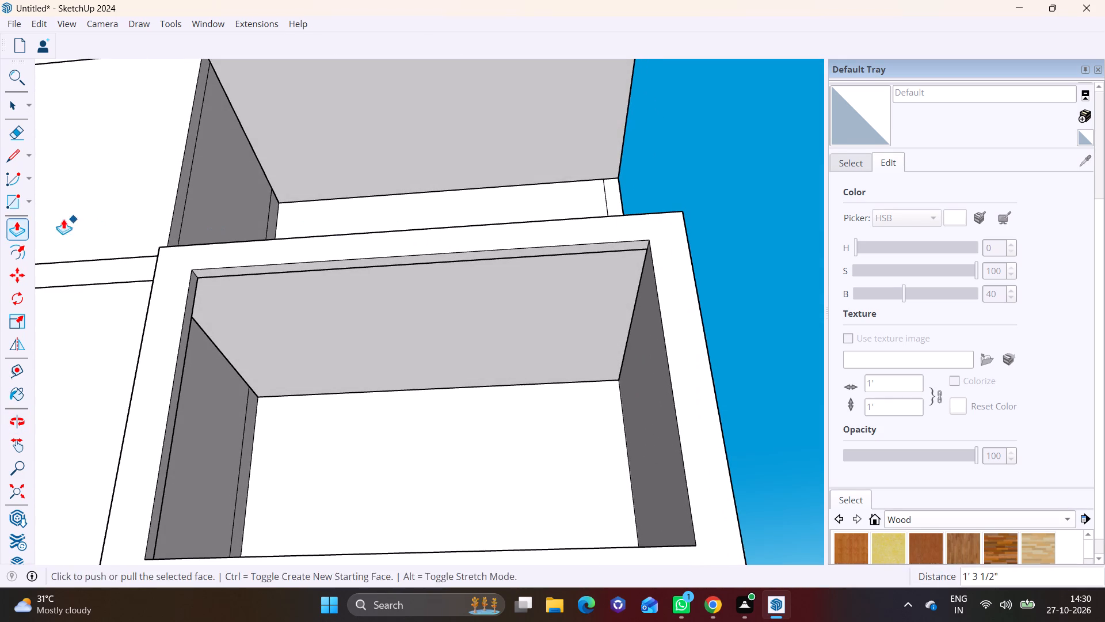
left_click(16, 106)
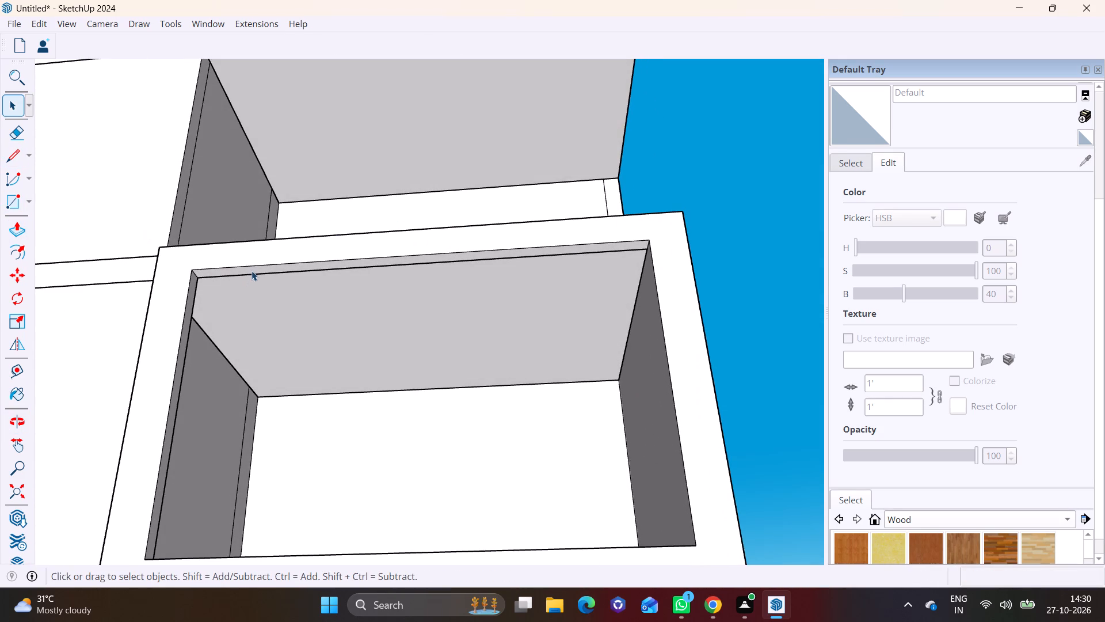
left_click(252, 270)
left_click(9, 227)
left_click(224, 274)
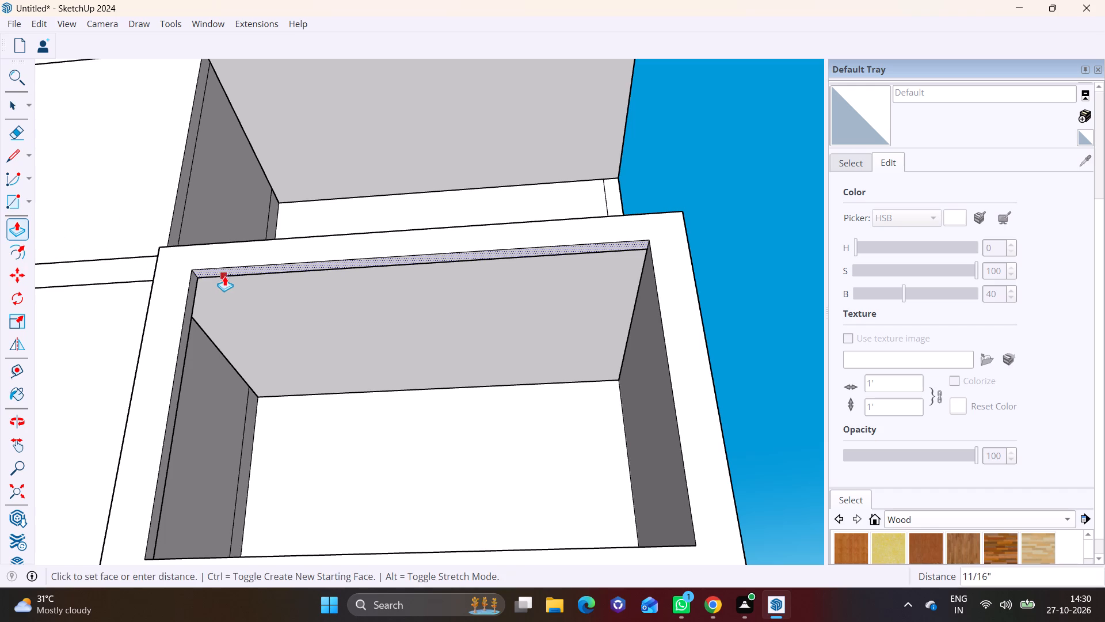
left_click(223, 293)
key("space")
left_click(311, 340)
Review the whole facade and compare the projecting corner frames on the alternating storeys.
scroll(311, 340, "down", 3)
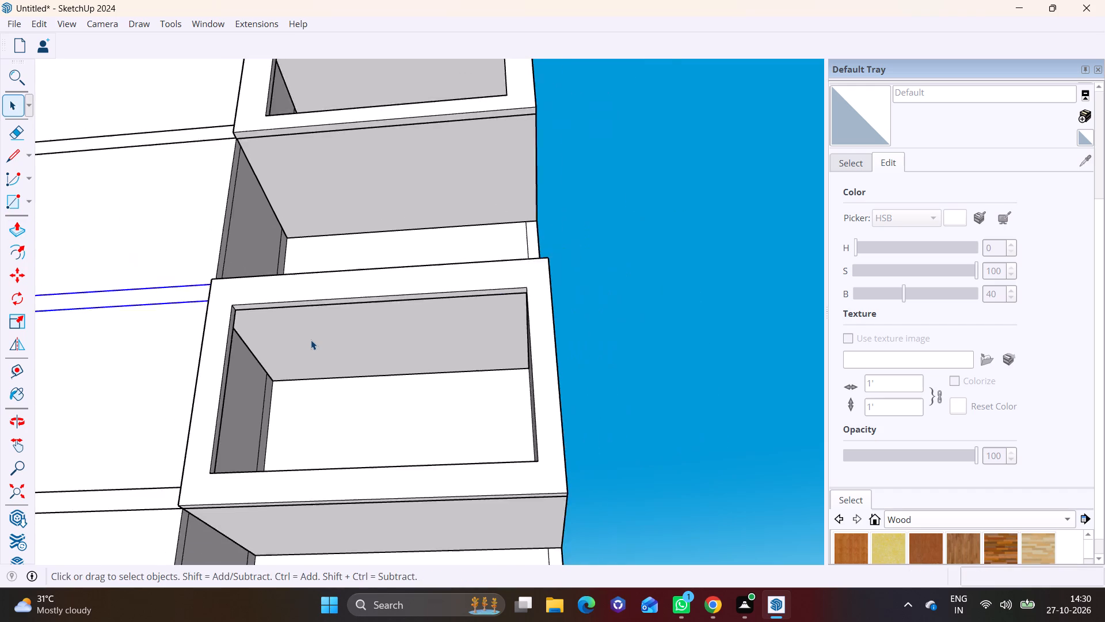
scroll(311, 340, "down", 4)
middle_click_drag(356, 332, 379, 472)
left_click(600, 420)
scroll(505, 392, "down", 7)
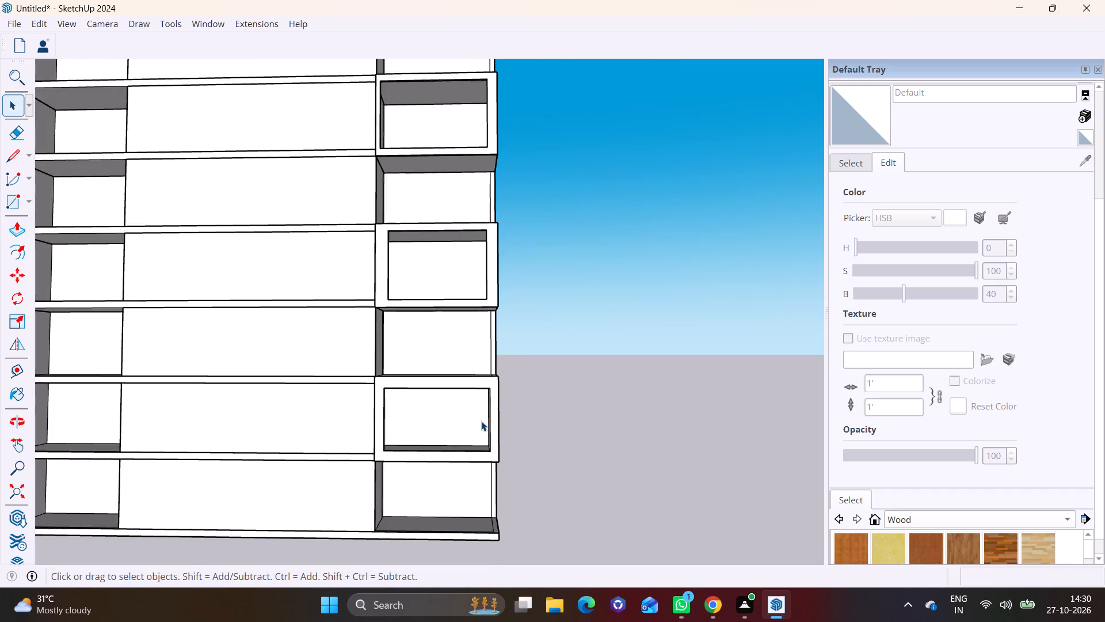
middle_click_drag(481, 433, 454, 501)
scroll(444, 467, "down", 3)
middle_click_drag(442, 458, 447, 379, "shift")
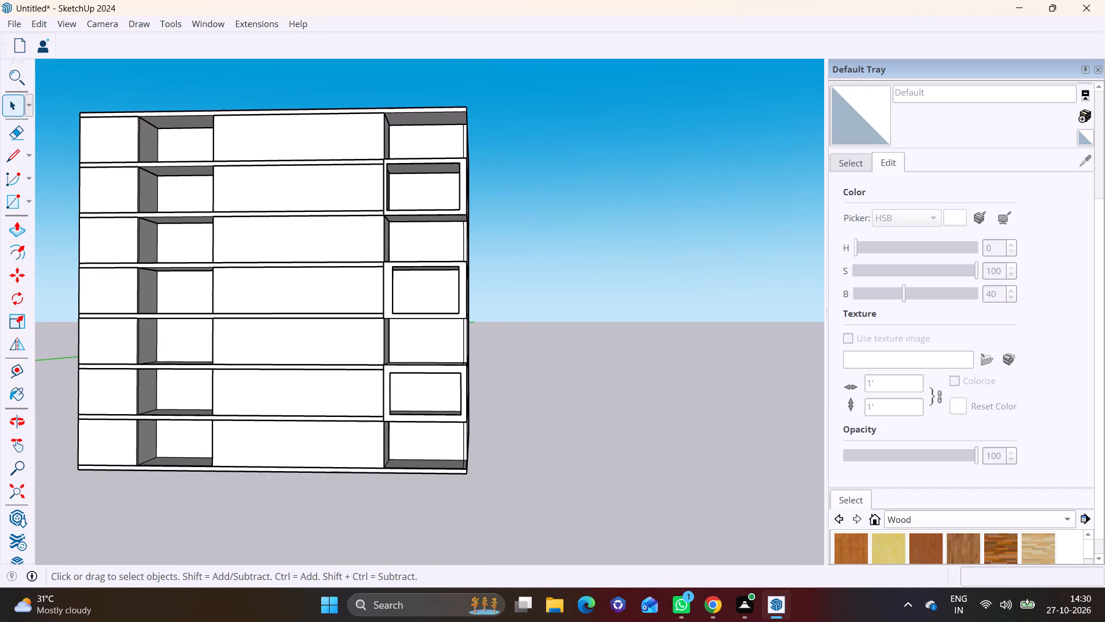
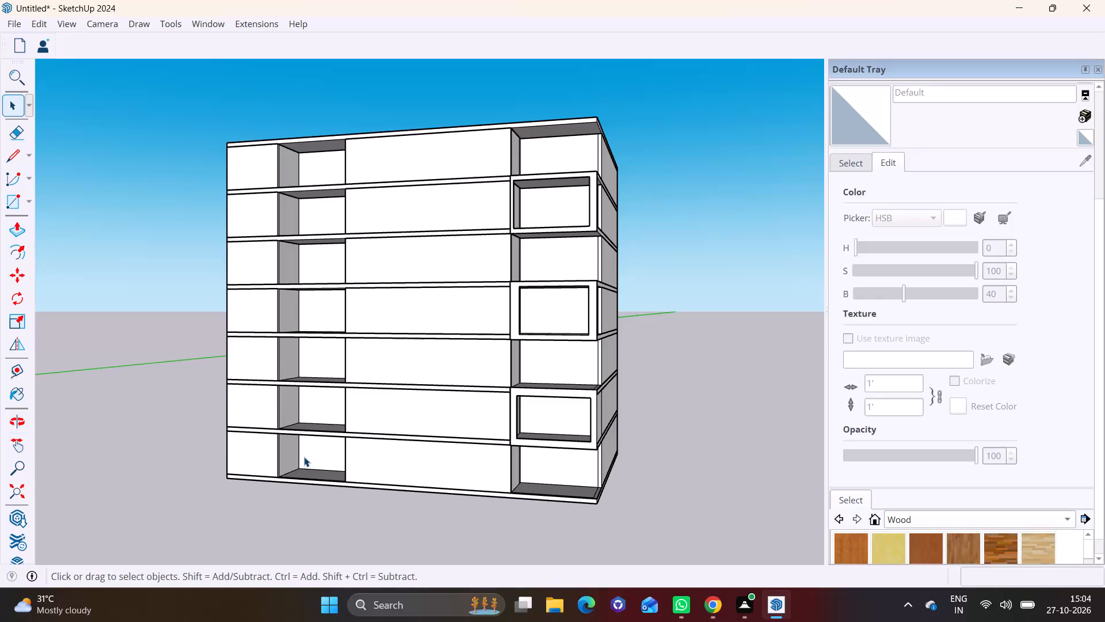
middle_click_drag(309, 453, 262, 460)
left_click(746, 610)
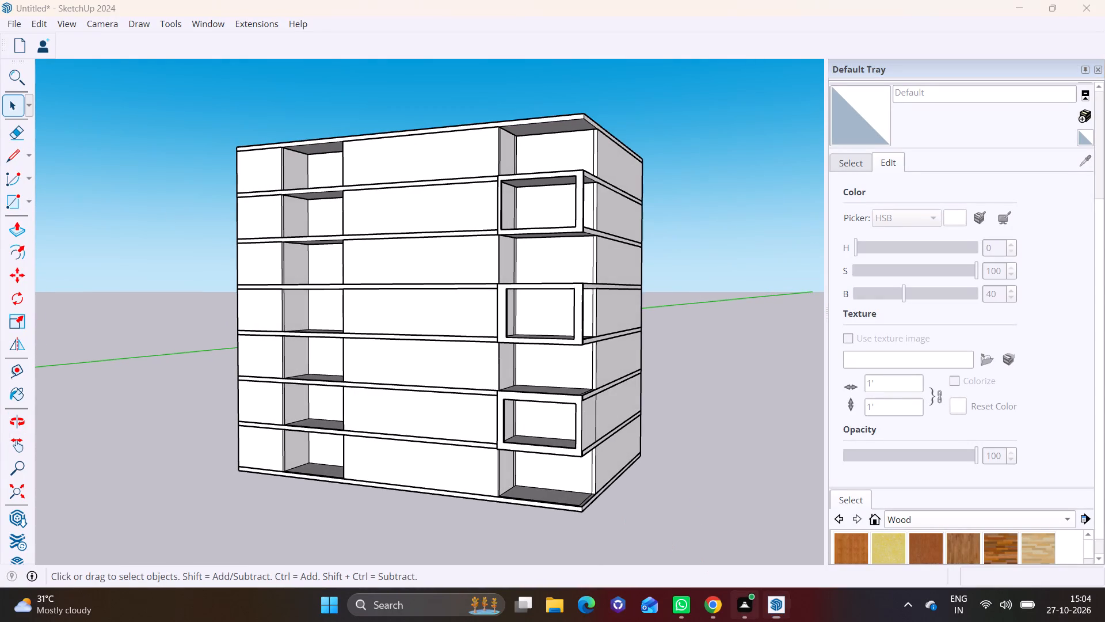
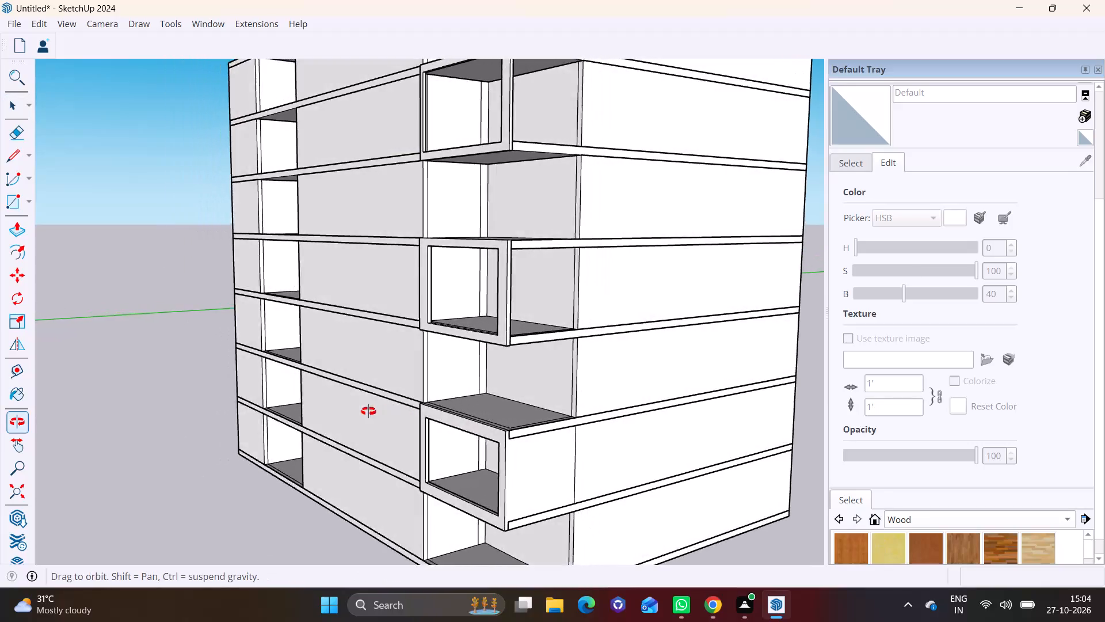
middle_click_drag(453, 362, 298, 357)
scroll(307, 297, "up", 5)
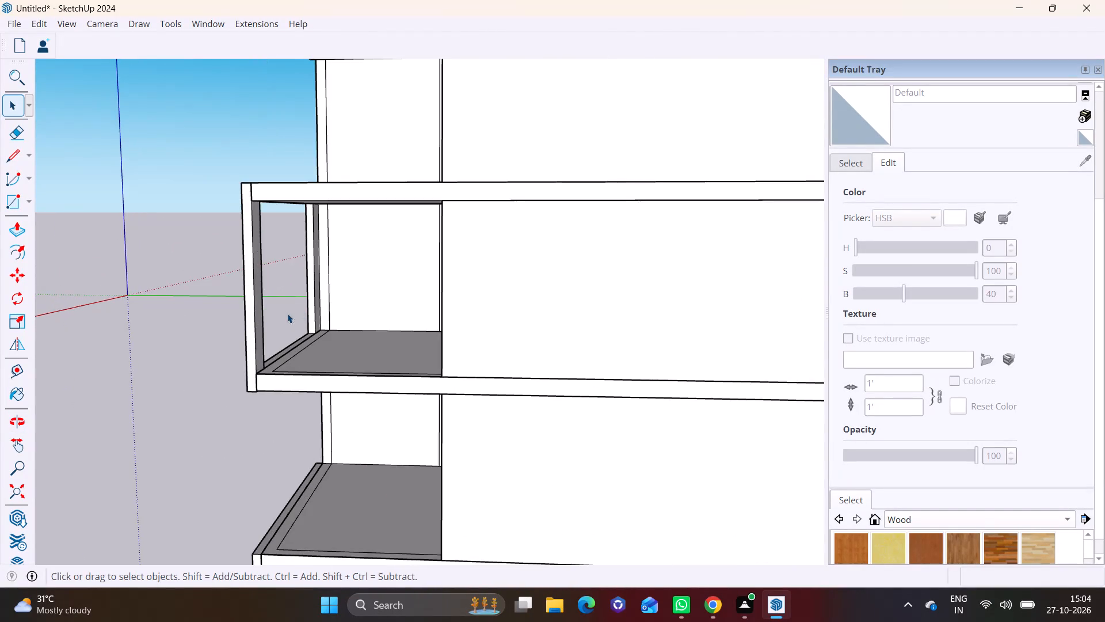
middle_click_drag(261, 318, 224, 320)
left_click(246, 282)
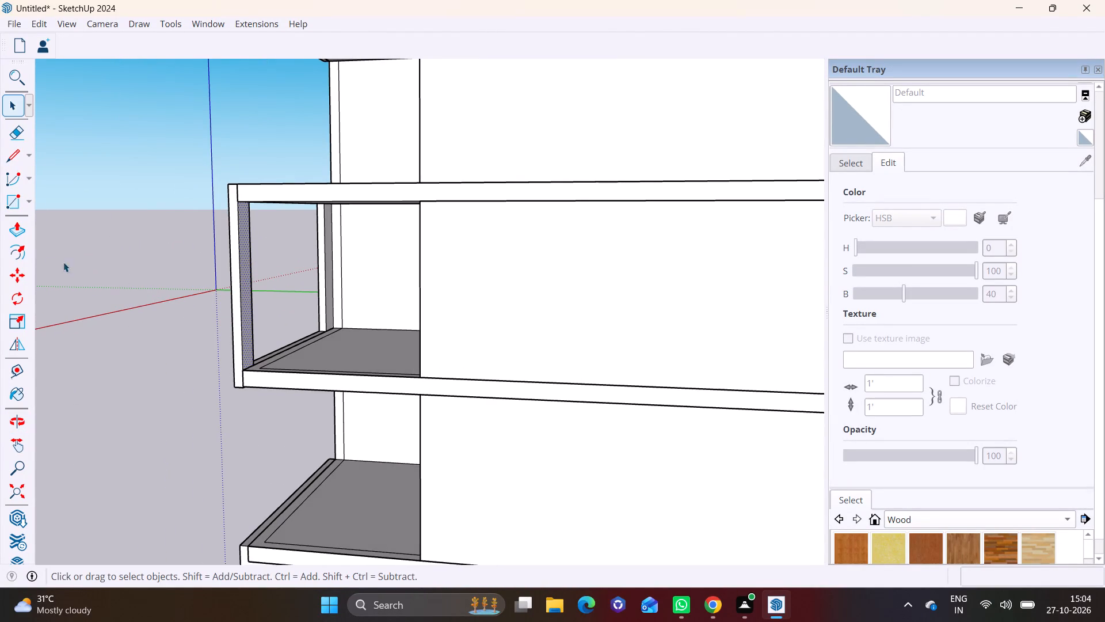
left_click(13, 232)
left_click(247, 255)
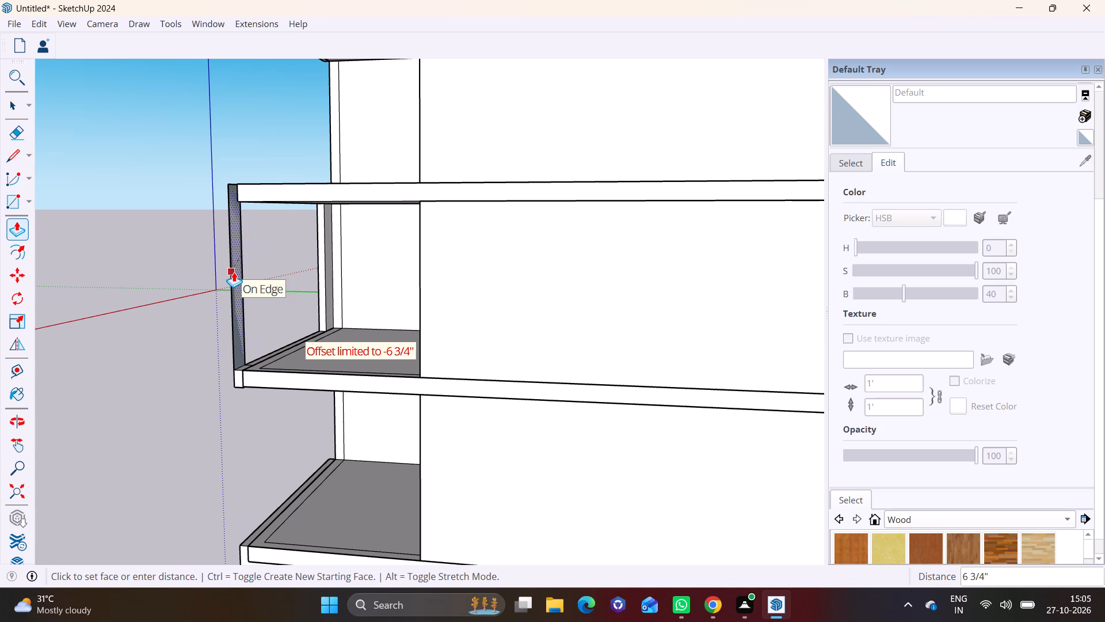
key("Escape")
Trace a rectangle about 1' 7" by 10' over the frame post's inner side face and delete the extra face filling the opening.
middle_click_drag(250, 260, 125, 260)
scroll(170, 258, "up", 5)
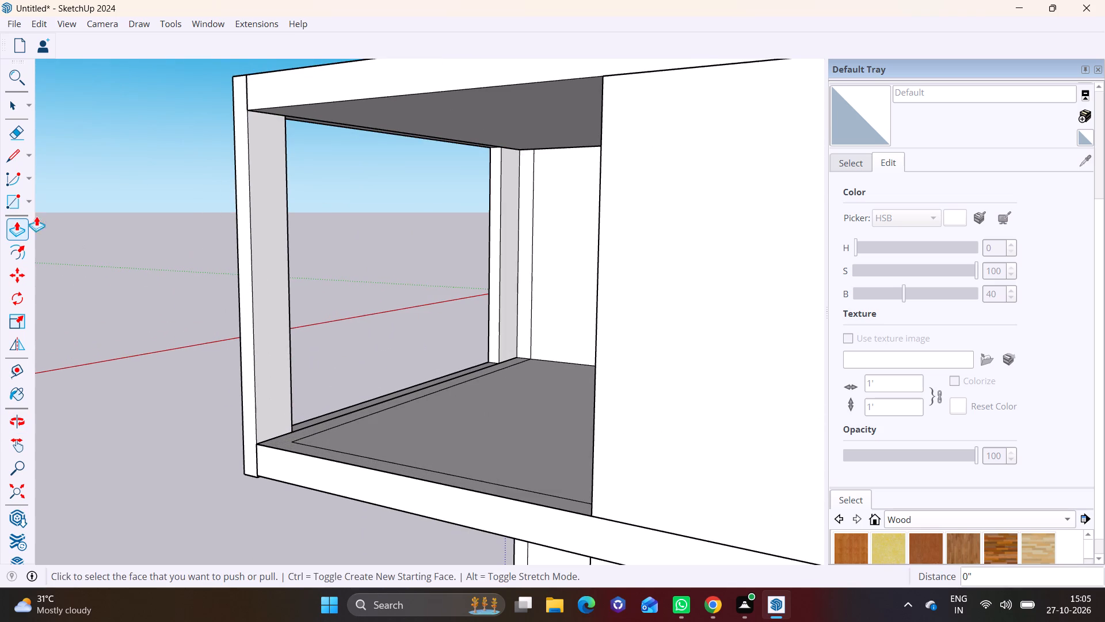
left_click(31, 199)
left_click(41, 220)
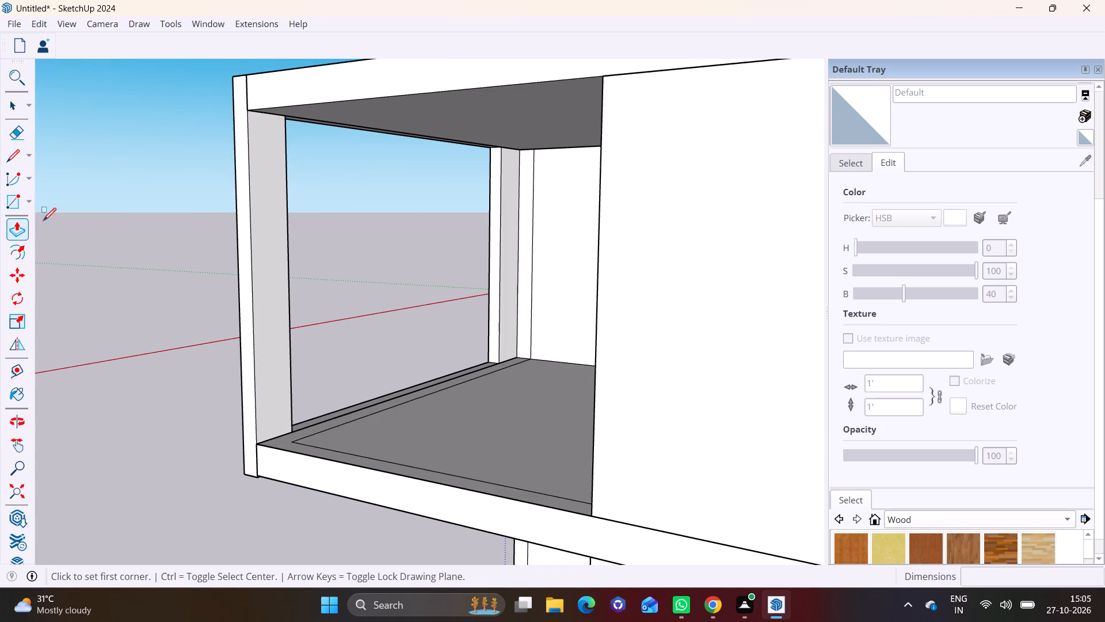
left_click(250, 112)
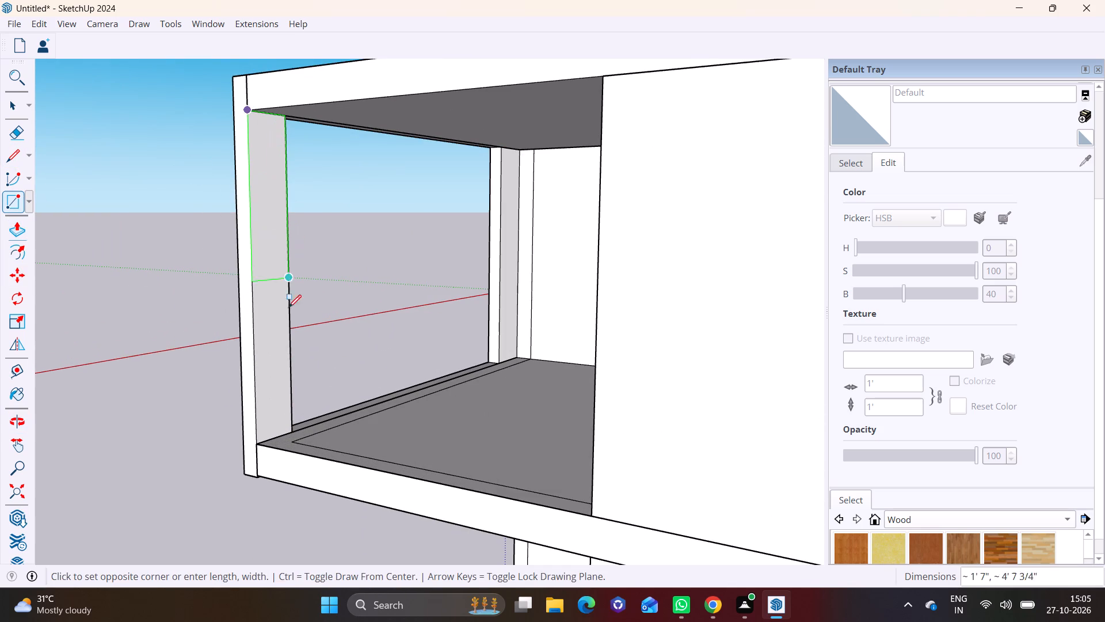
left_click(291, 431)
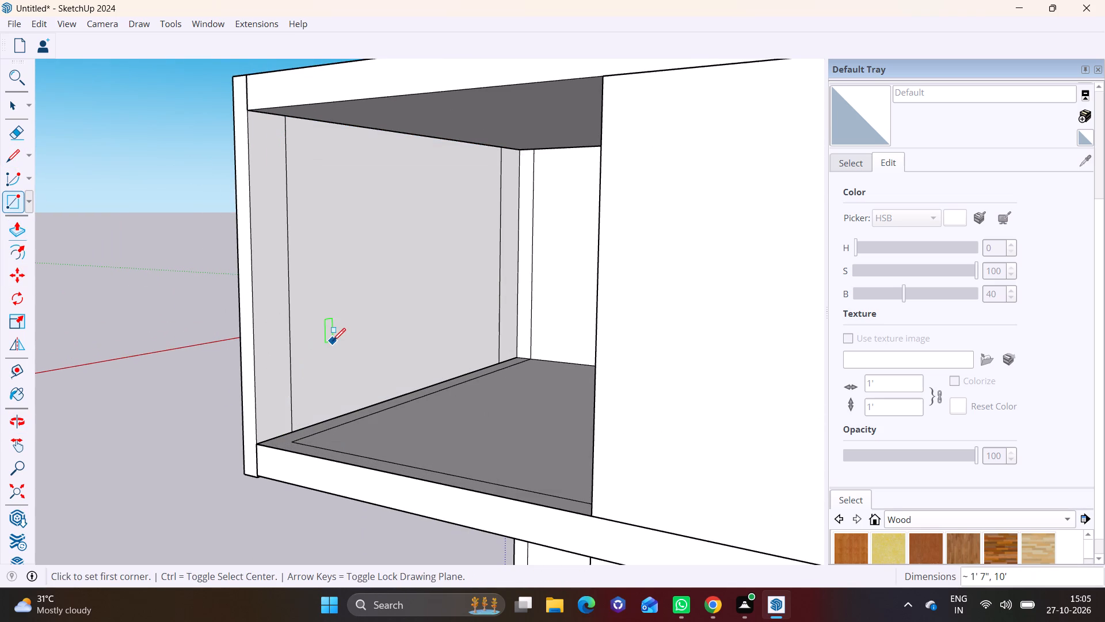
left_click(333, 341)
key("space")
left_click(333, 341)
key("Delete")
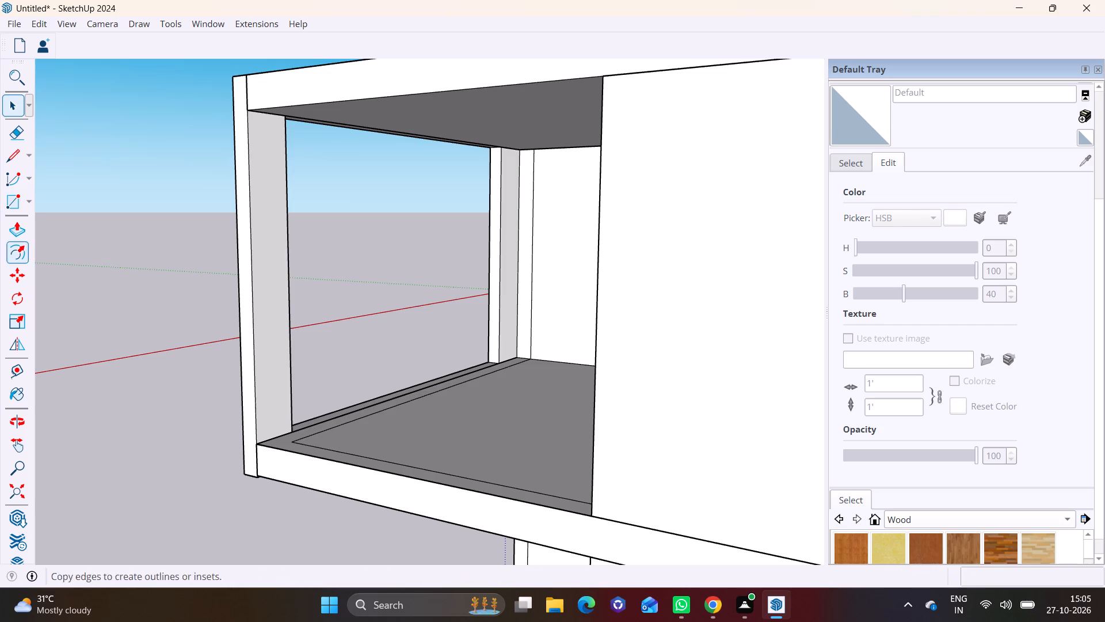
Push/pull the post's inner side face about 10' 10 3/16" to the wall, closing the side of the frame.
left_click(17, 222)
left_click(278, 299)
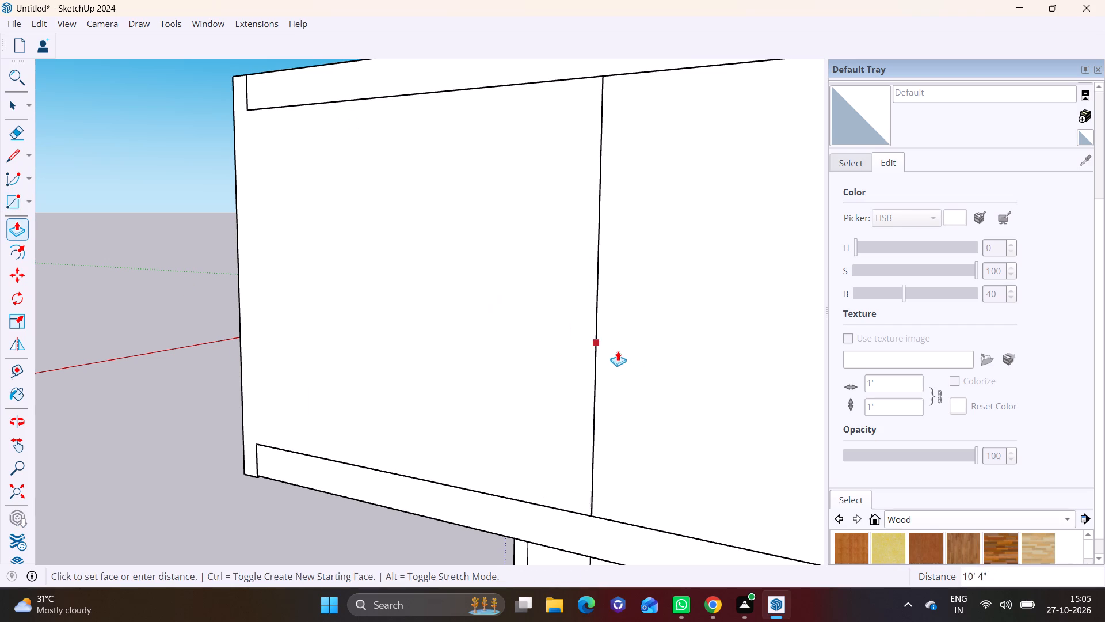
left_click(611, 359)
Trace a rectangle corner to corner over the inner side face of the outer post on the next open frame above.
scroll(332, 424, "down", 11)
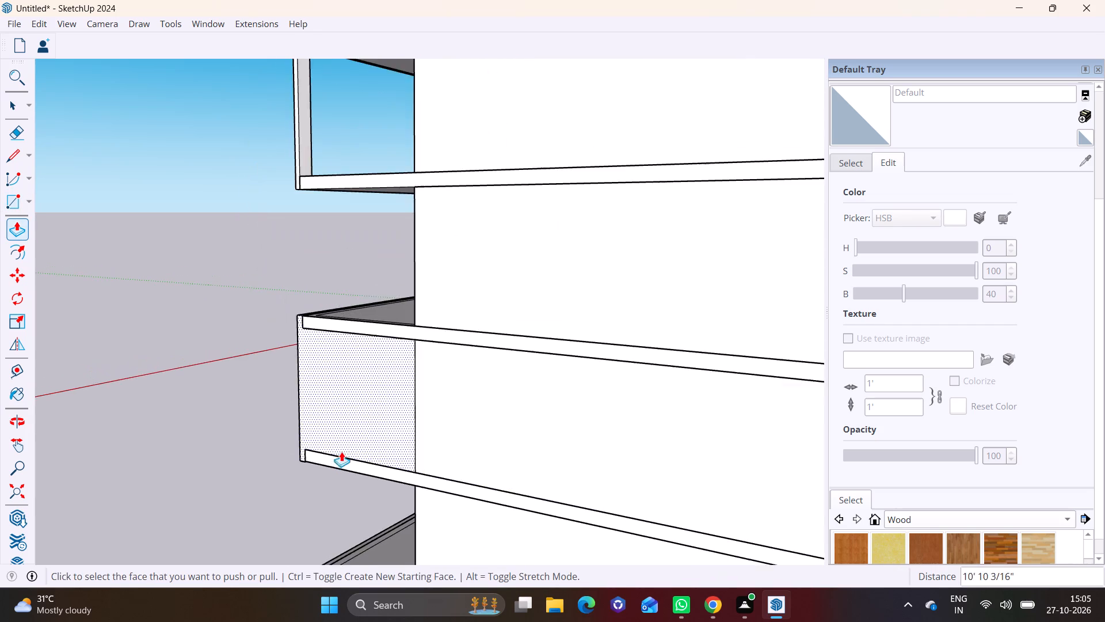
middle_click_drag(344, 448, 472, 459)
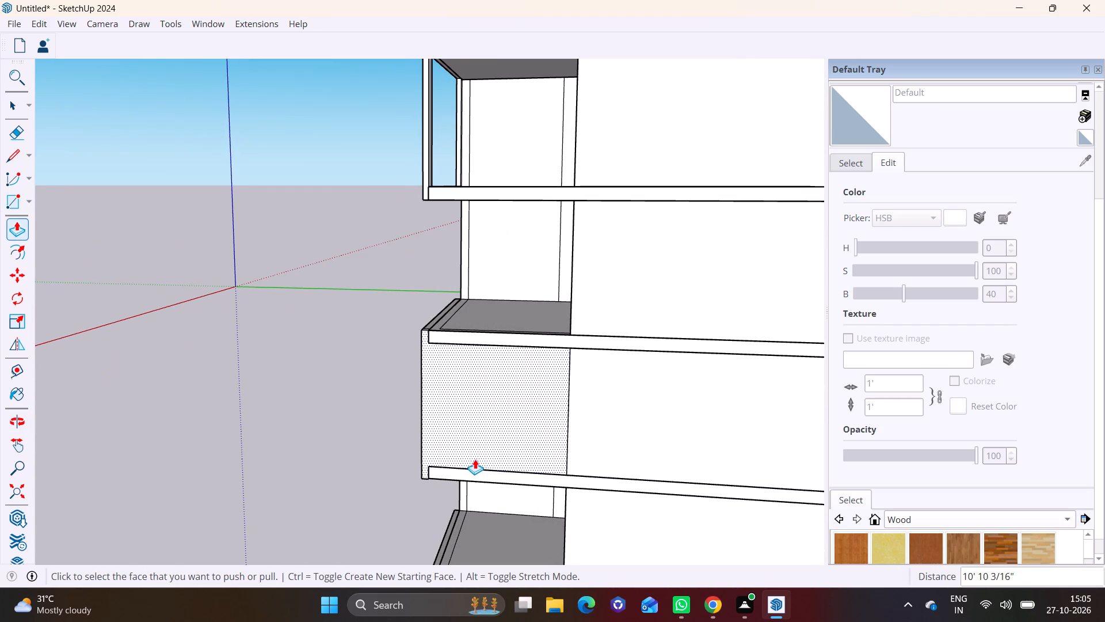
middle_click_drag(455, 457, 491, 448)
middle_click_drag(524, 376, 479, 494)
middle_click_drag(454, 399, 277, 357)
scroll(209, 216, "up", 6)
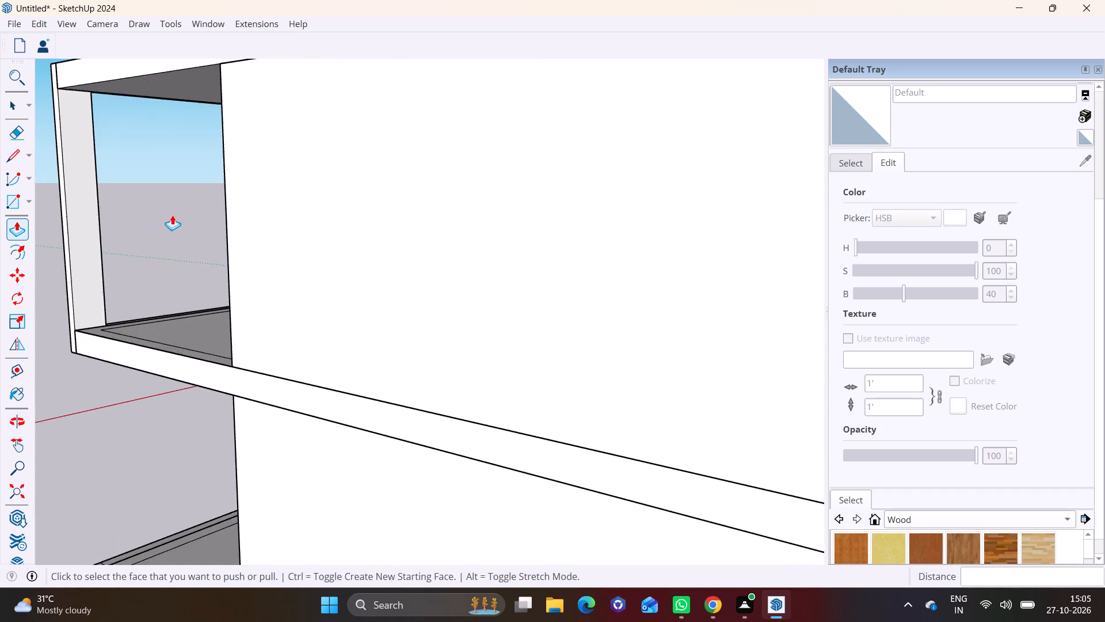
scroll(172, 215, "up", 3)
middle_click_drag(195, 224, 445, 229, "shift")
scroll(314, 339, "down", 3)
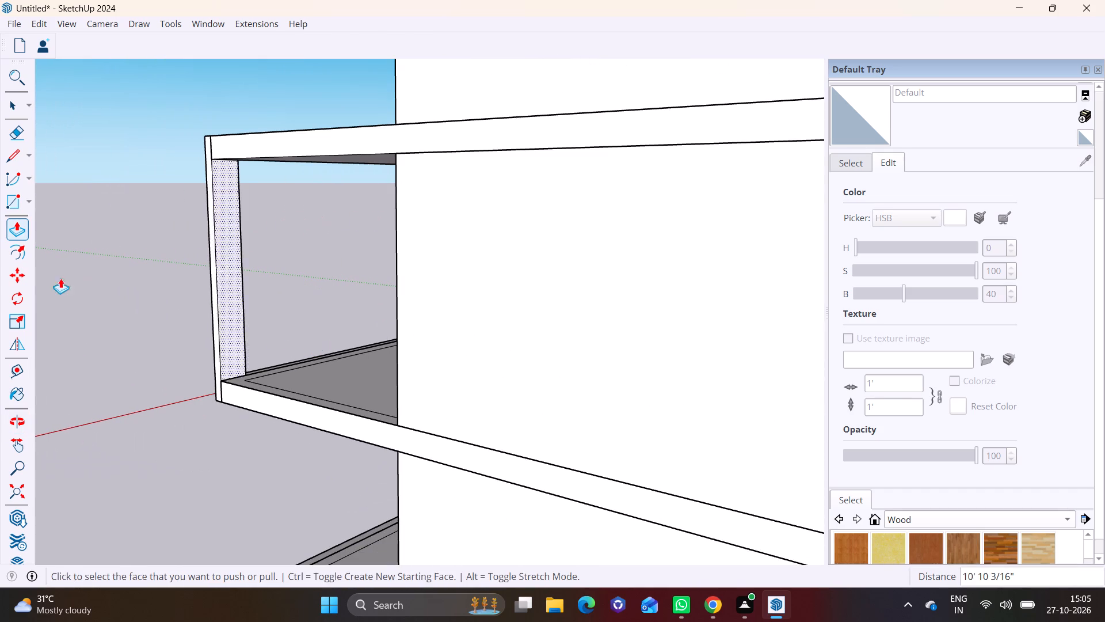
left_click(29, 200)
left_click(31, 216)
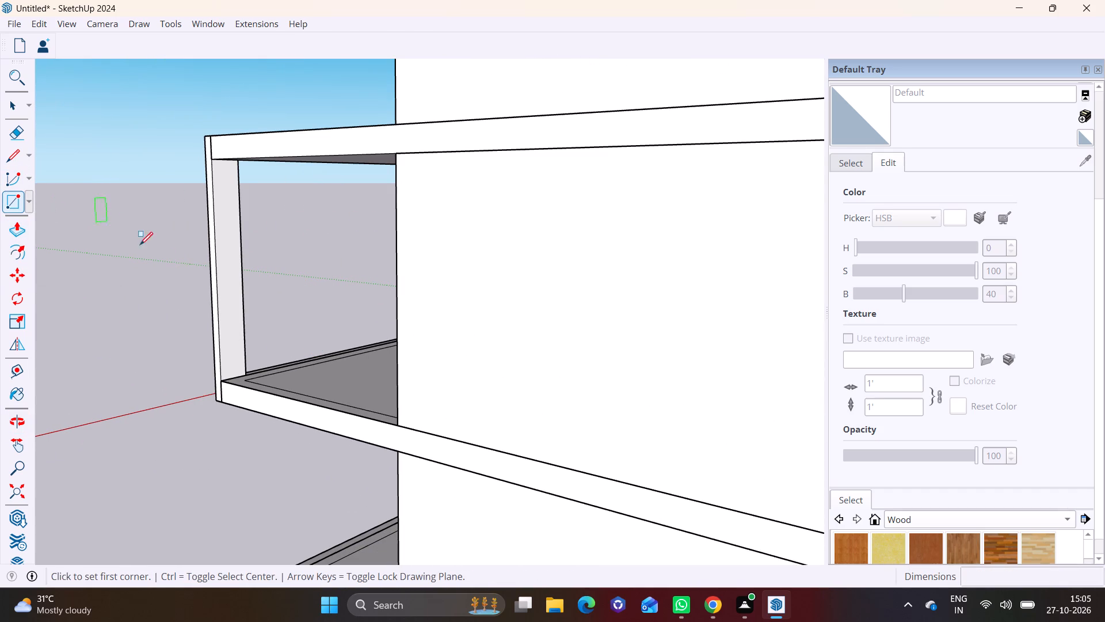
scroll(232, 363, "up", 6)
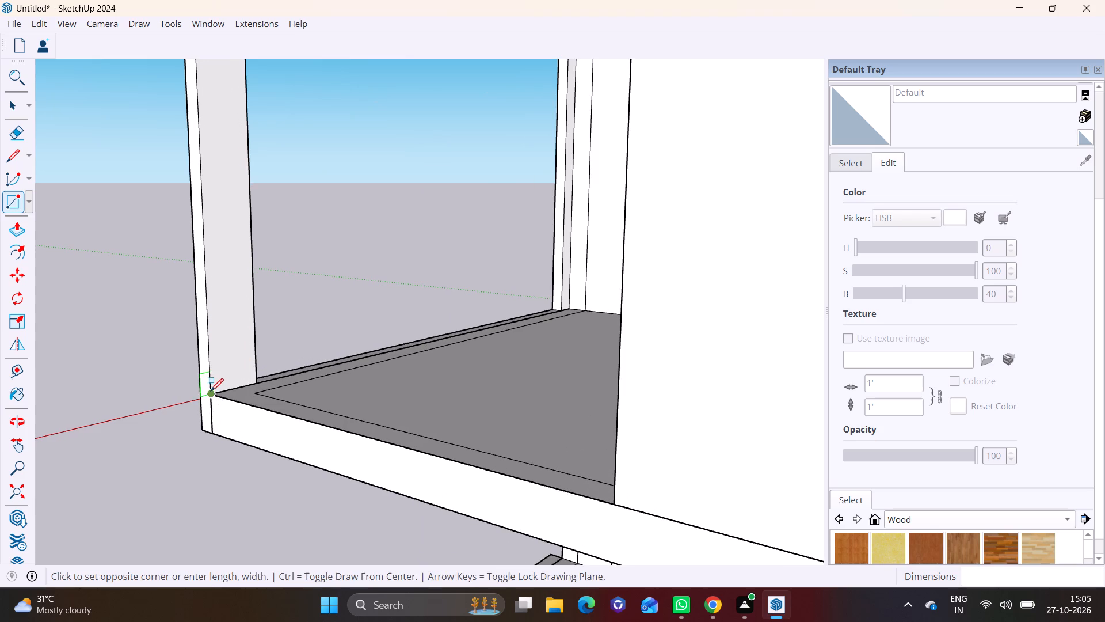
left_click(211, 391)
scroll(246, 318, "down", 5)
middle_click_drag(246, 318, 234, 308)
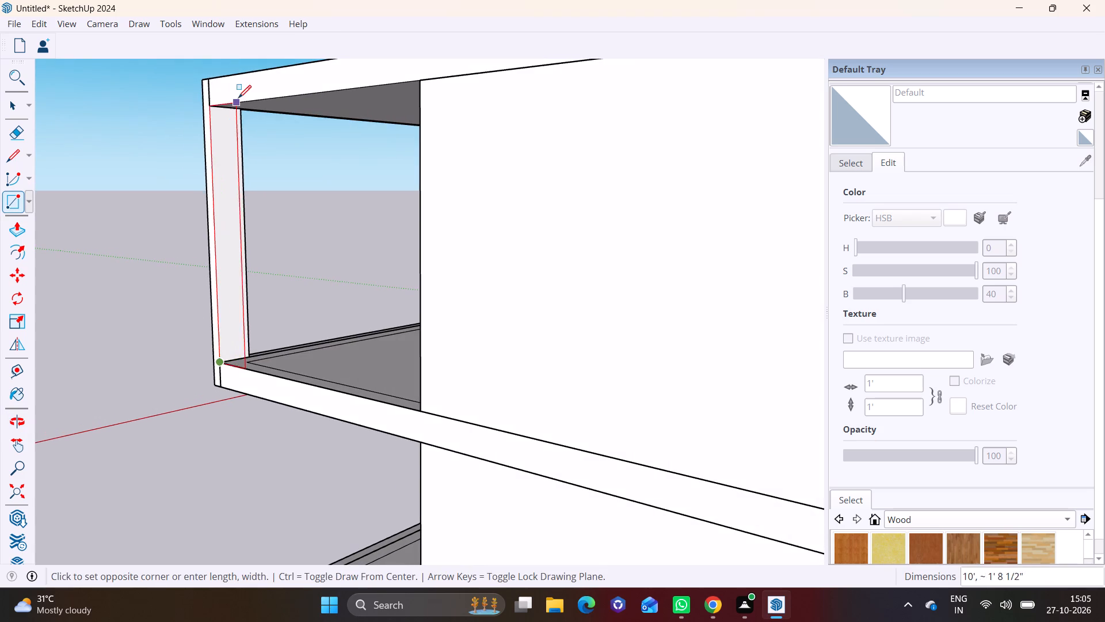
scroll(239, 97, "up", 1)
scroll(258, 154, "up", 4)
scroll(237, 111, "down", 4)
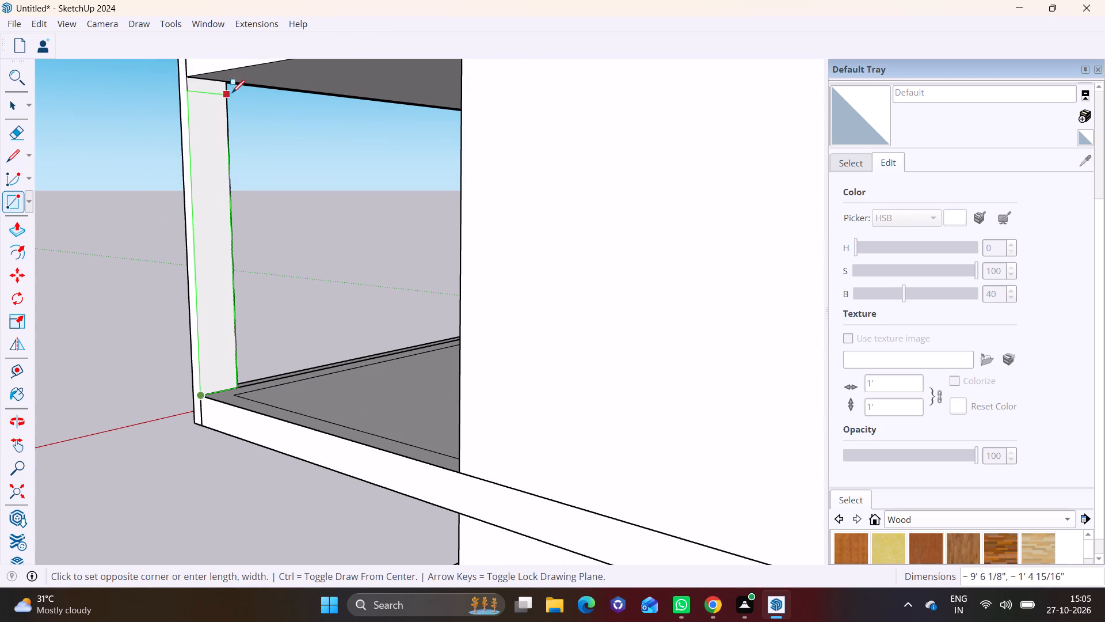
left_click(227, 85)
key("space")
Push/pull that post's inner side face about 10' 10 11/16" to the wall to close the frame's side.
left_click(208, 209)
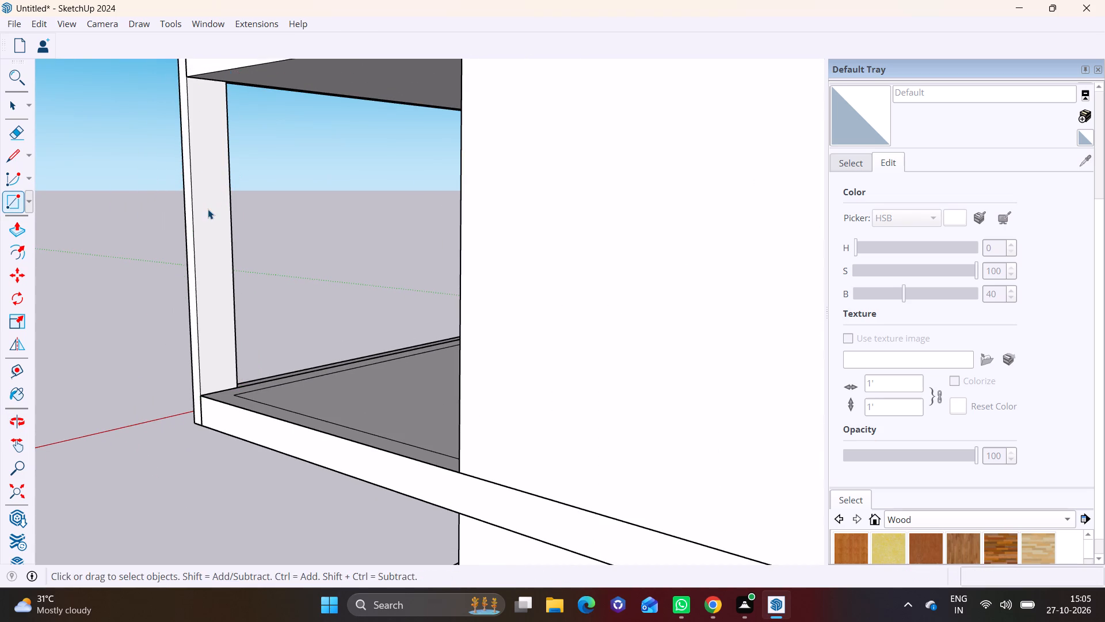
left_click(20, 222)
left_click(219, 217)
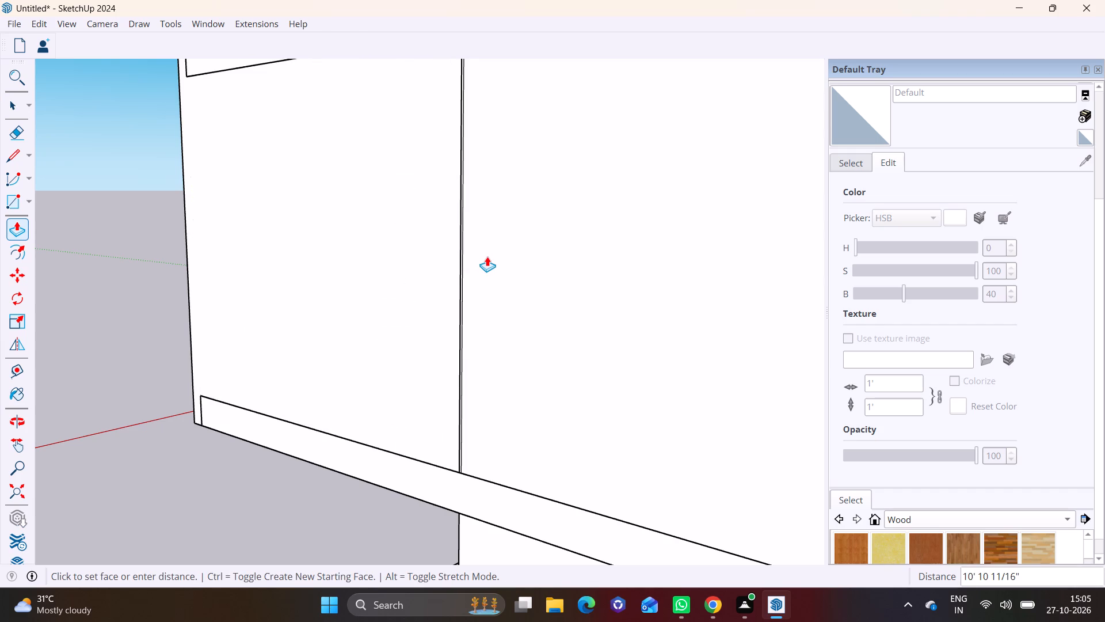
left_click(485, 256)
key("space")
left_click(153, 323)
Delete the seam edges on top of the uppermost frame, where it meets the slab near the outer corner.
scroll(151, 323, "down", 5)
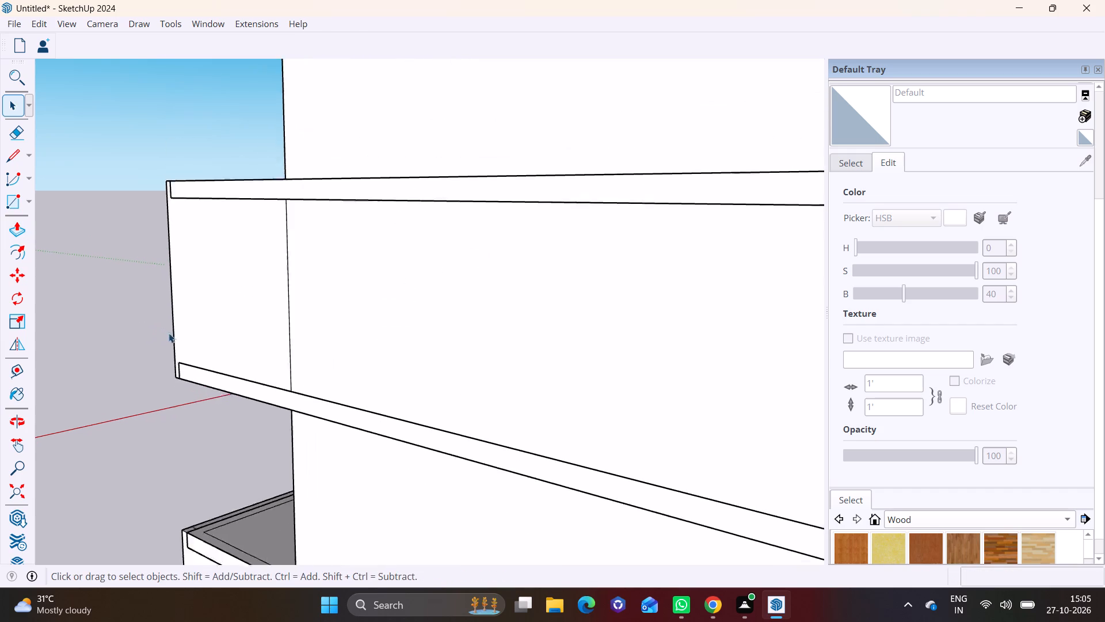
scroll(169, 333, "down", 2)
middle_click_drag(182, 328, 534, 358)
scroll(528, 369, "down", 2)
middle_click_drag(532, 376, 669, 348)
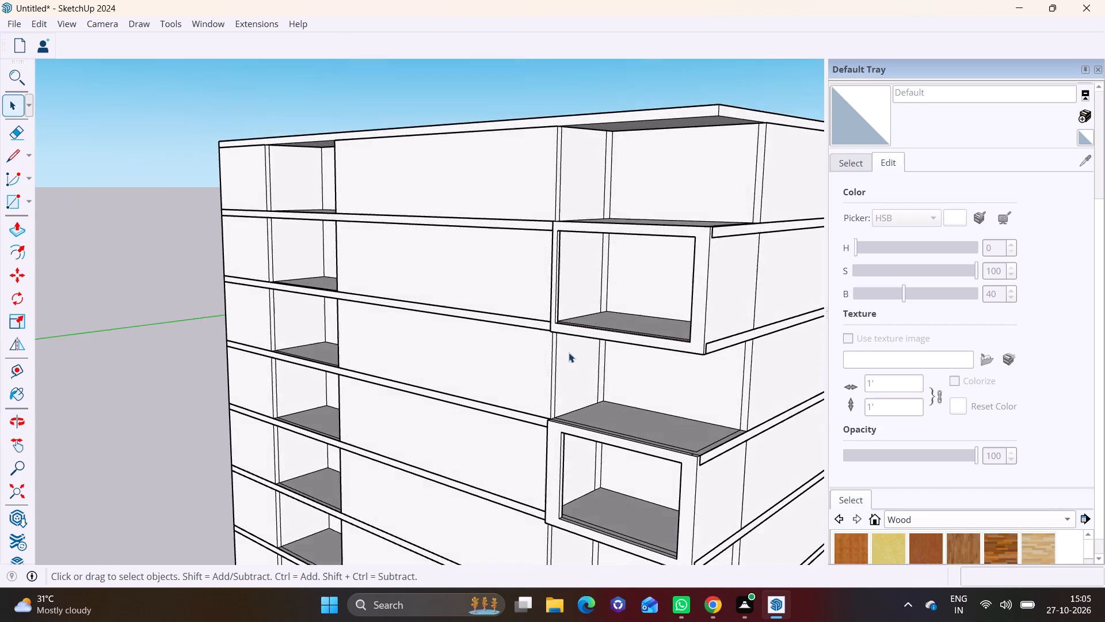
scroll(567, 352, "down", 3)
middle_click_drag(599, 331, 570, 462)
scroll(645, 373, "up", 12)
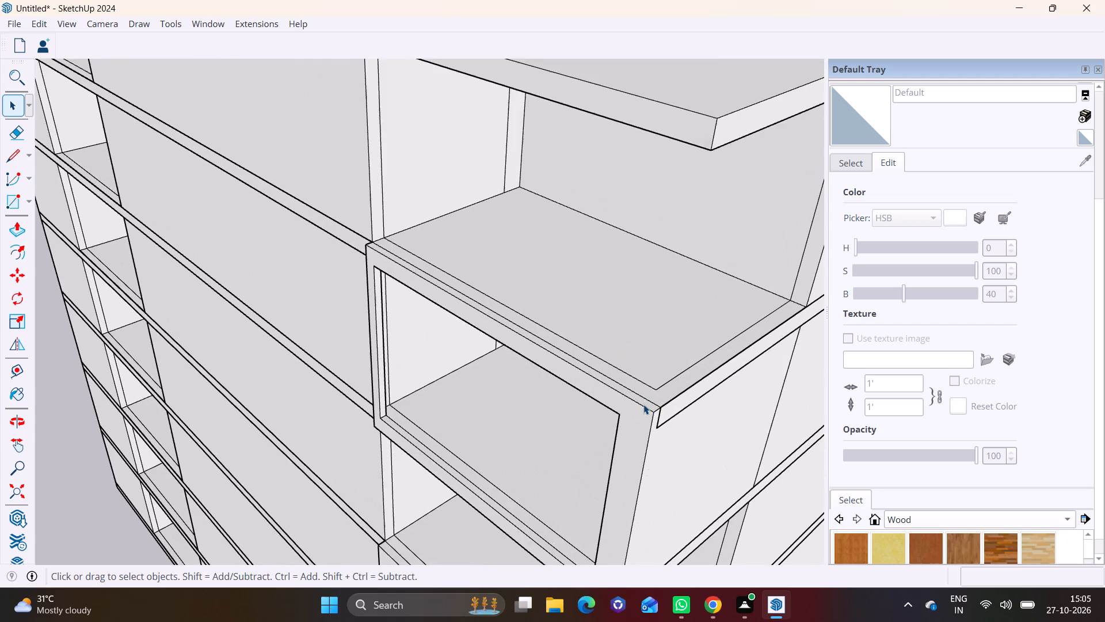
middle_click_drag(644, 404, 463, 401, "shift")
scroll(473, 400, "up", 6)
left_click(476, 400)
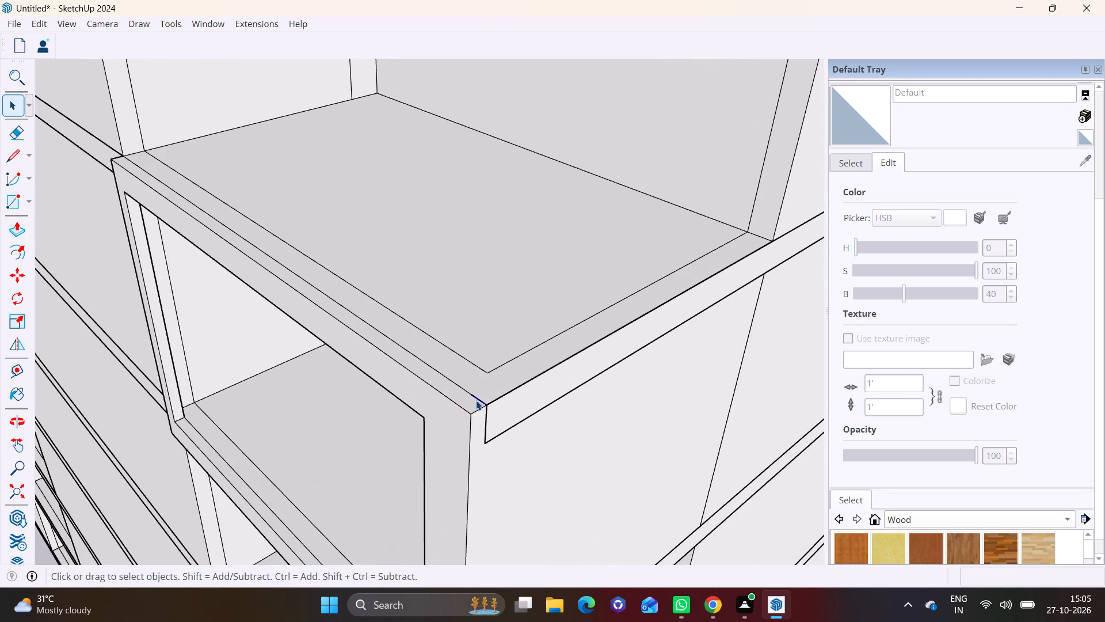
key("Delete")
left_click(461, 388)
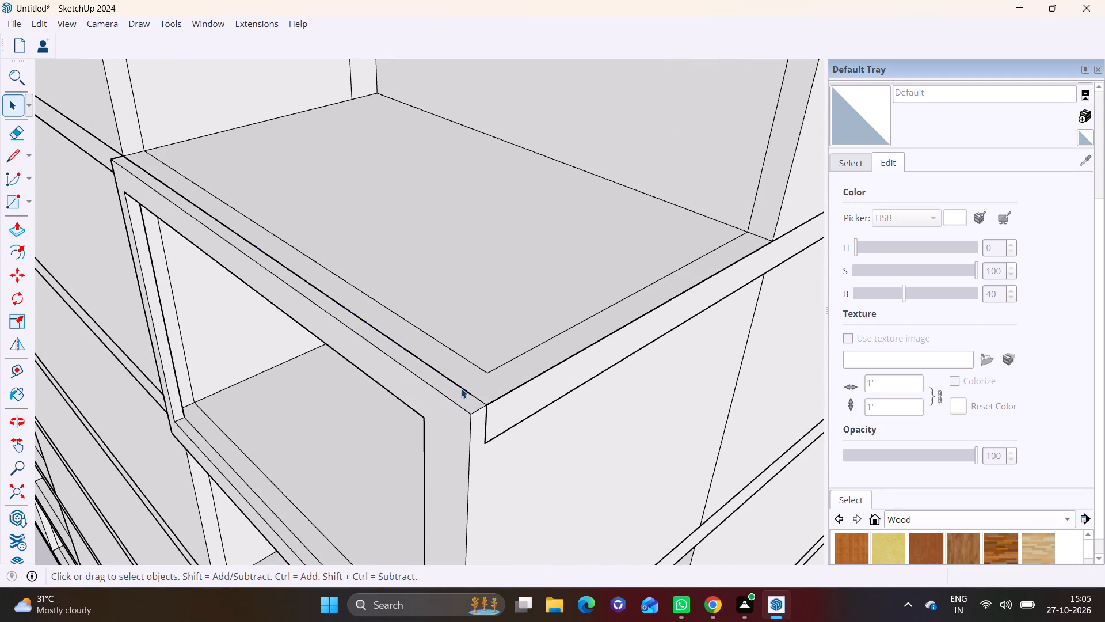
key("Delete")
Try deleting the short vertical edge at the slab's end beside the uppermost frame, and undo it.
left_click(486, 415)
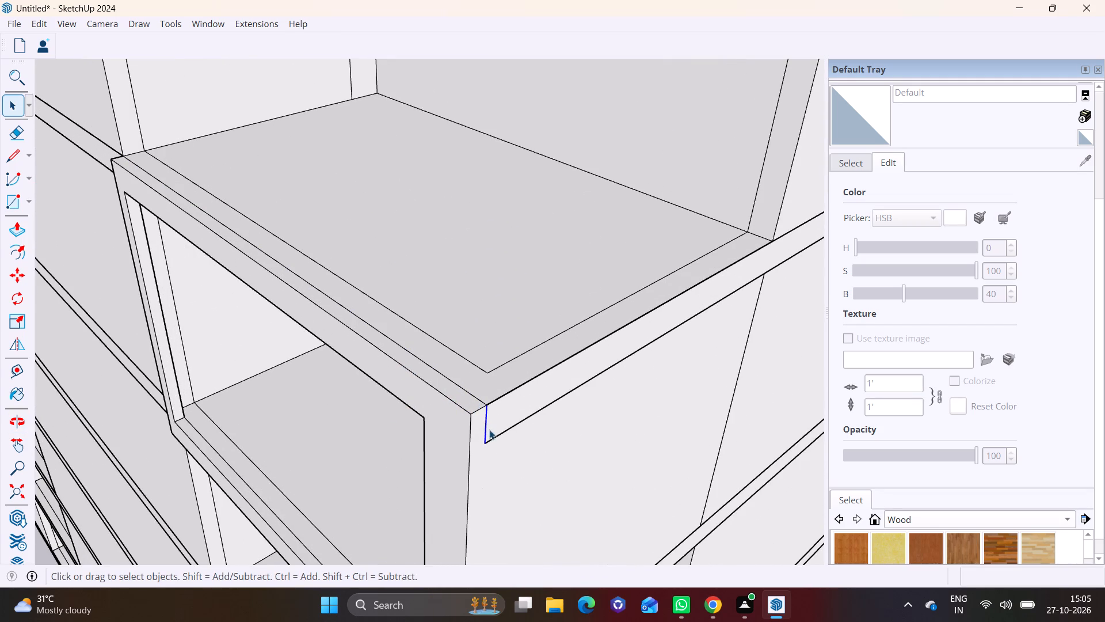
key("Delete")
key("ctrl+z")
Push/pull the inner face of the uppermost frame's wall-side post 10" into the opening to thicken the post.
scroll(10, 563, "down", 4)
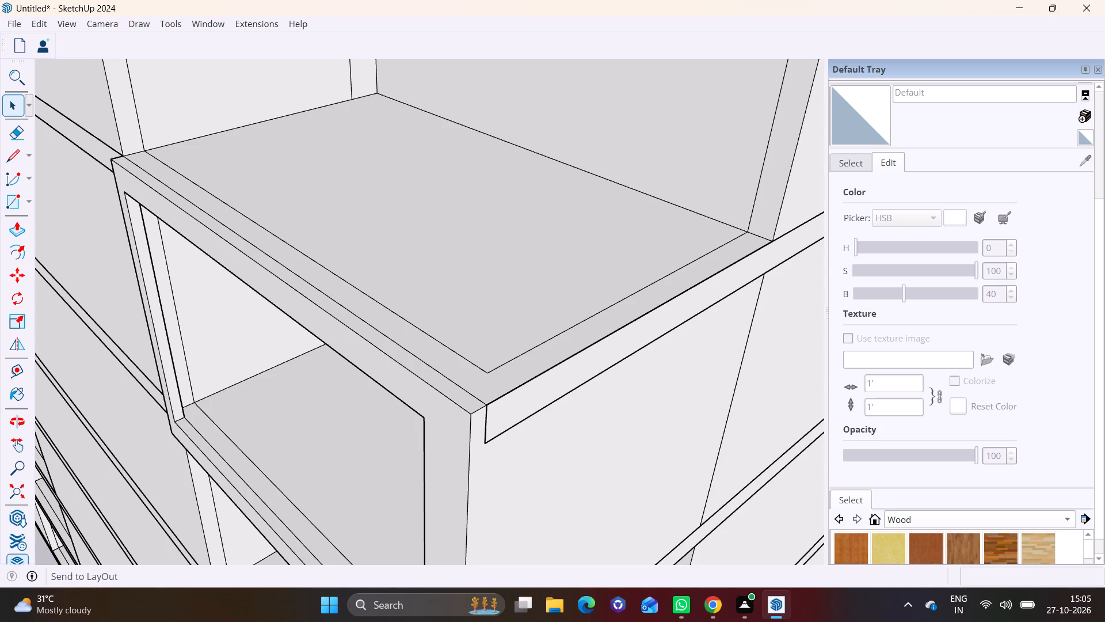
scroll(10, 563, "down", 2)
scroll(85, 502, "down", 15)
middle_click_drag(194, 399, 327, 229)
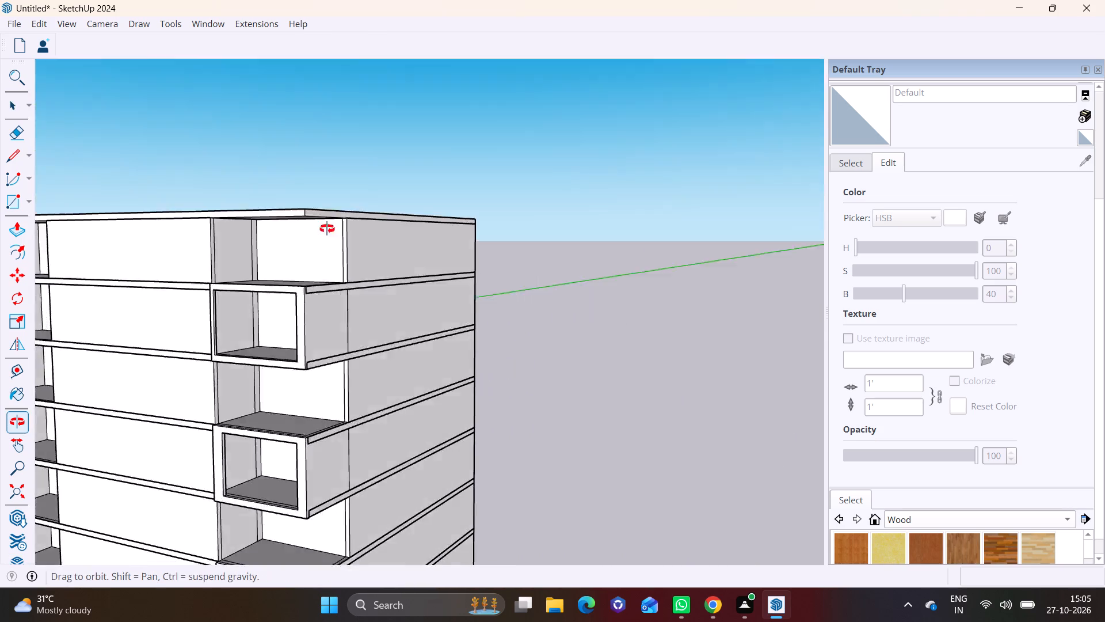
middle_click_drag(327, 229, 332, 217)
scroll(332, 217, "up", 1)
scroll(224, 313, "up", 10)
middle_click_drag(212, 302, 275, 294)
middle_click_drag(231, 316, 156, 340)
scroll(235, 302, "up", 7)
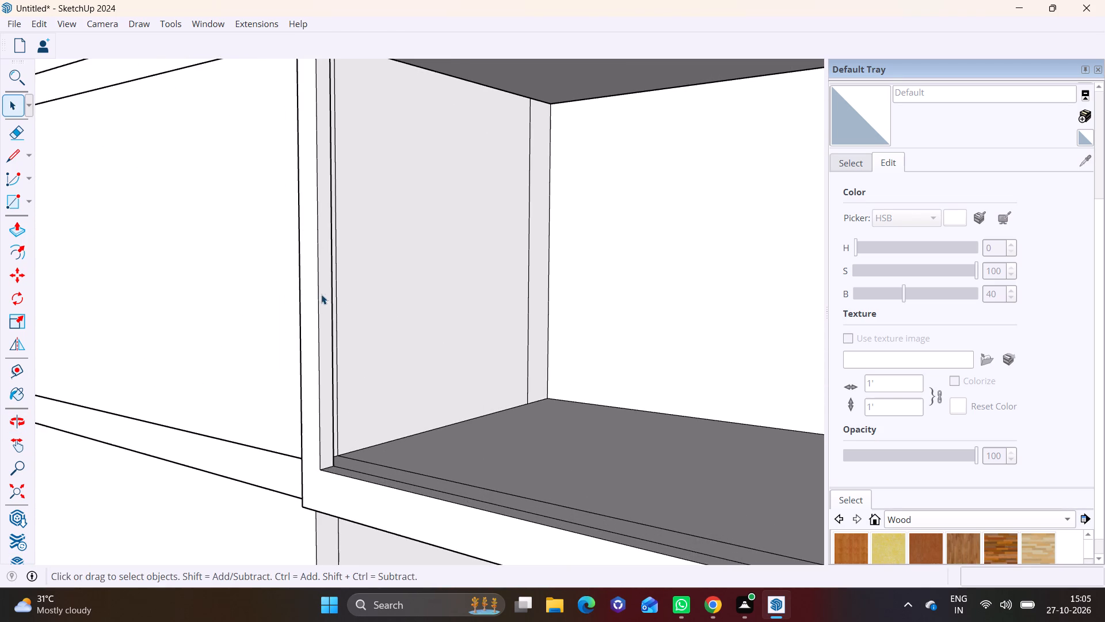
left_click(325, 294)
left_click(14, 229)
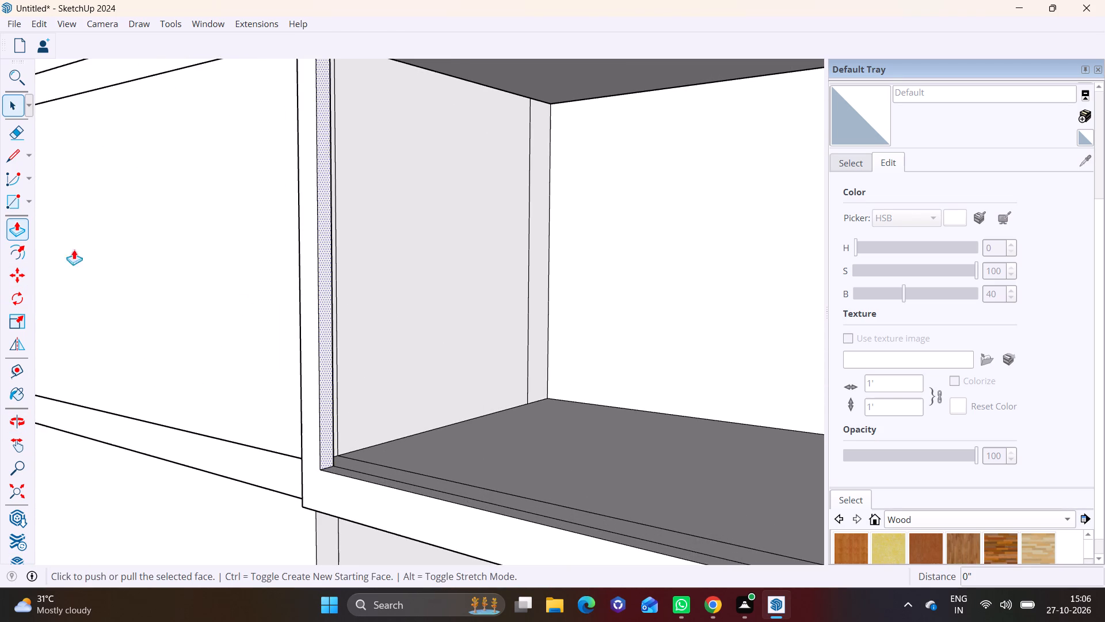
left_click(324, 336)
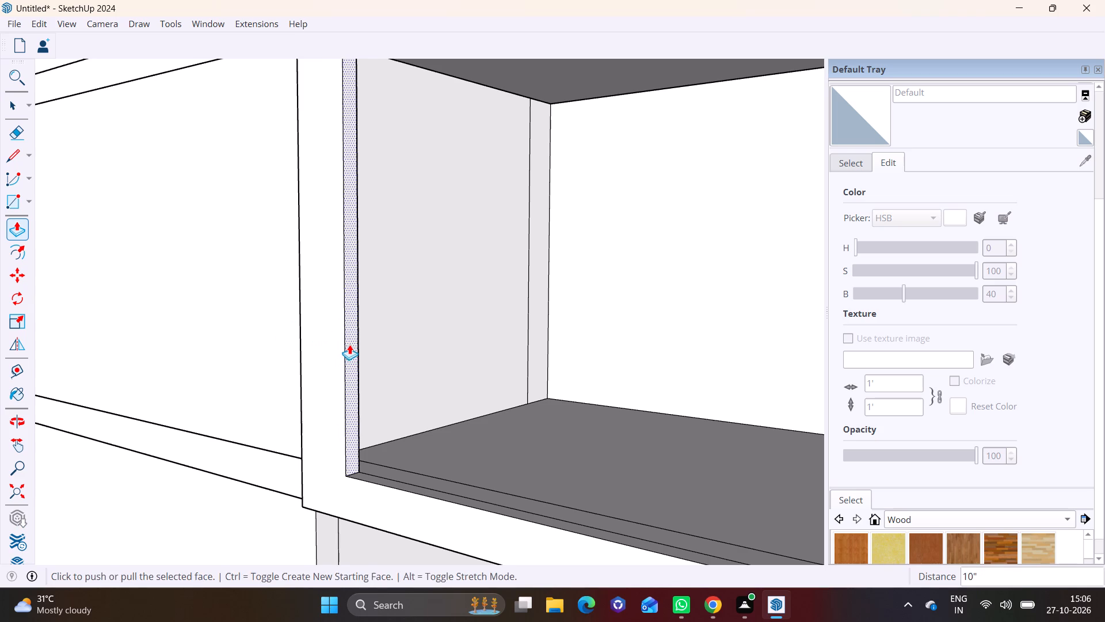
left_click(349, 344)
key("space")
left_click(228, 359)
Push/pull the underside of the uppermost frame's top member downward, first about 1/4" and again 9 5/8", to thicken it.
scroll(228, 361, "down", 6)
middle_click_drag(261, 299, 215, 400, "shift")
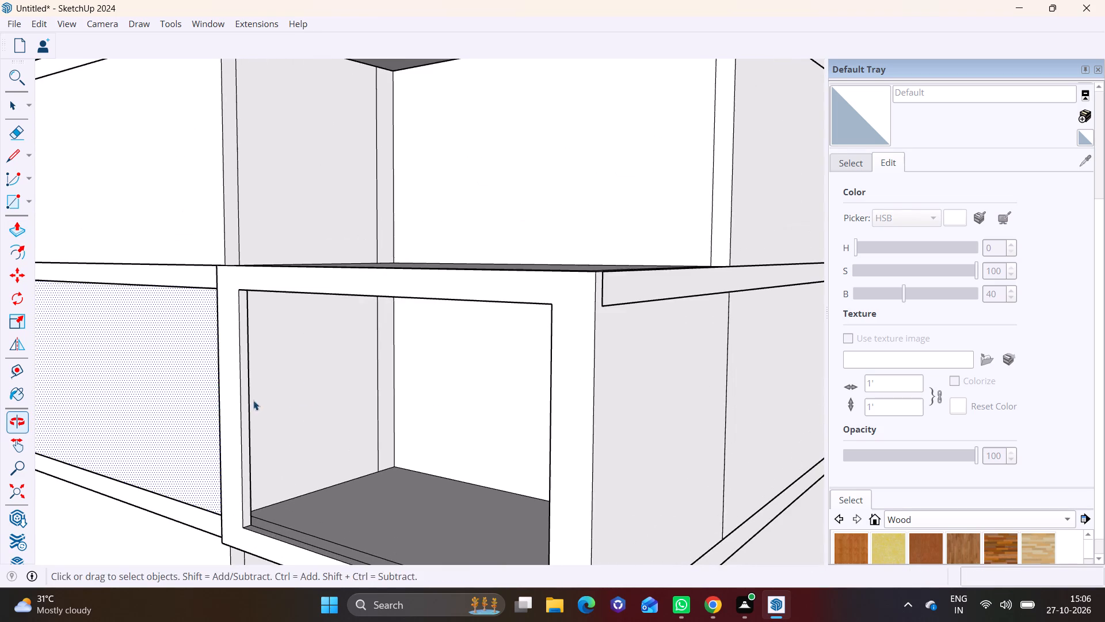
middle_click_drag(408, 350, 548, 236)
scroll(489, 231, "up", 5)
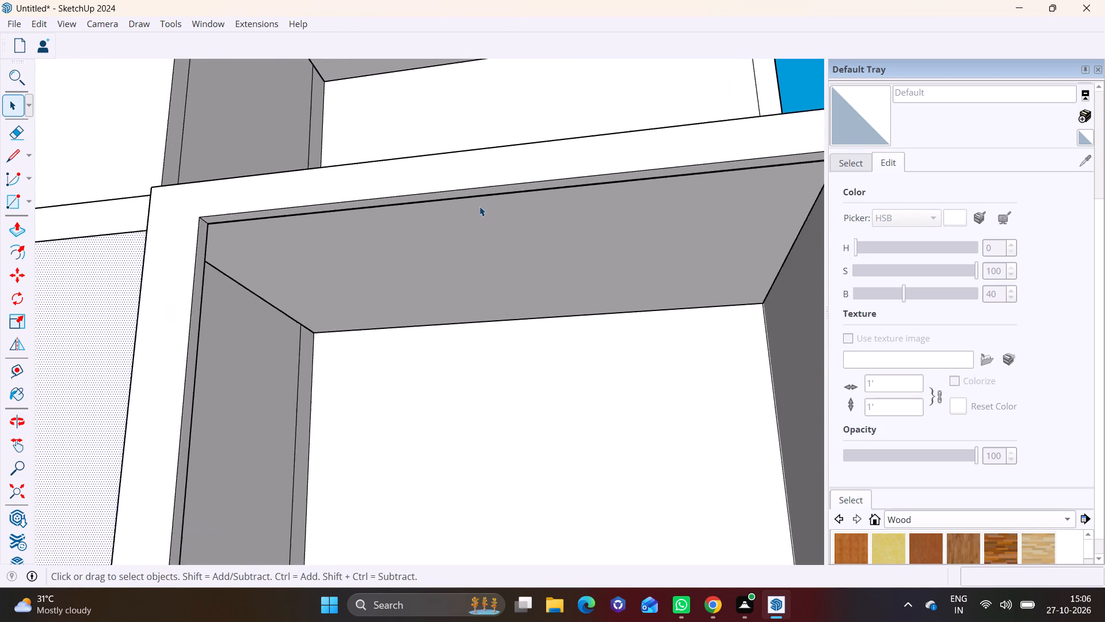
scroll(479, 206, "up", 2)
left_click(468, 188)
left_click(20, 231)
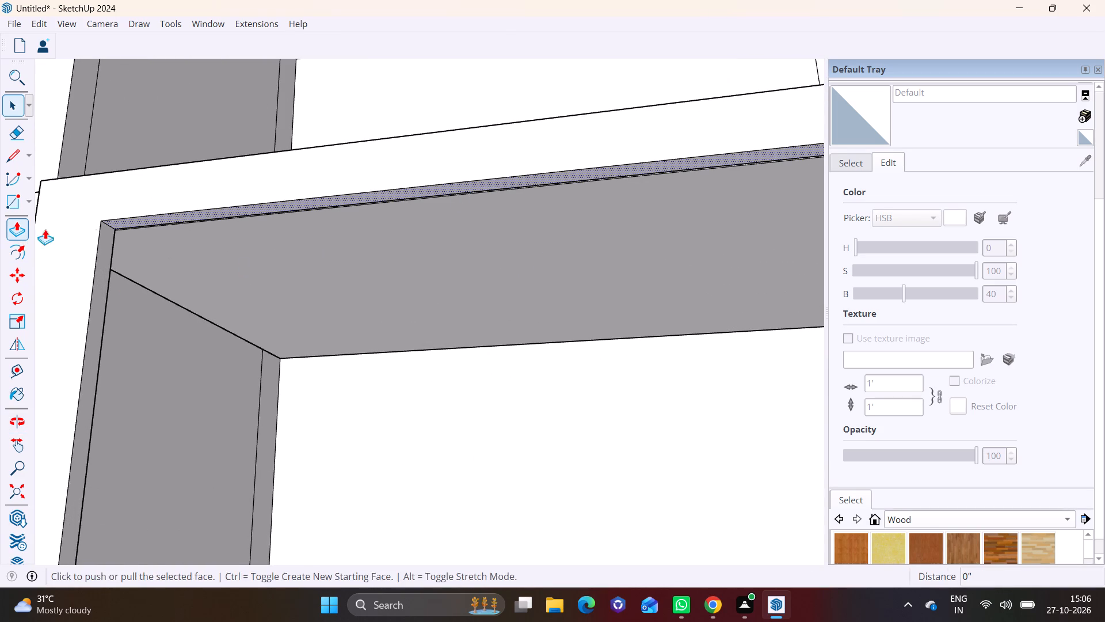
left_click(240, 212)
left_click_drag(245, 244, 245, 252)
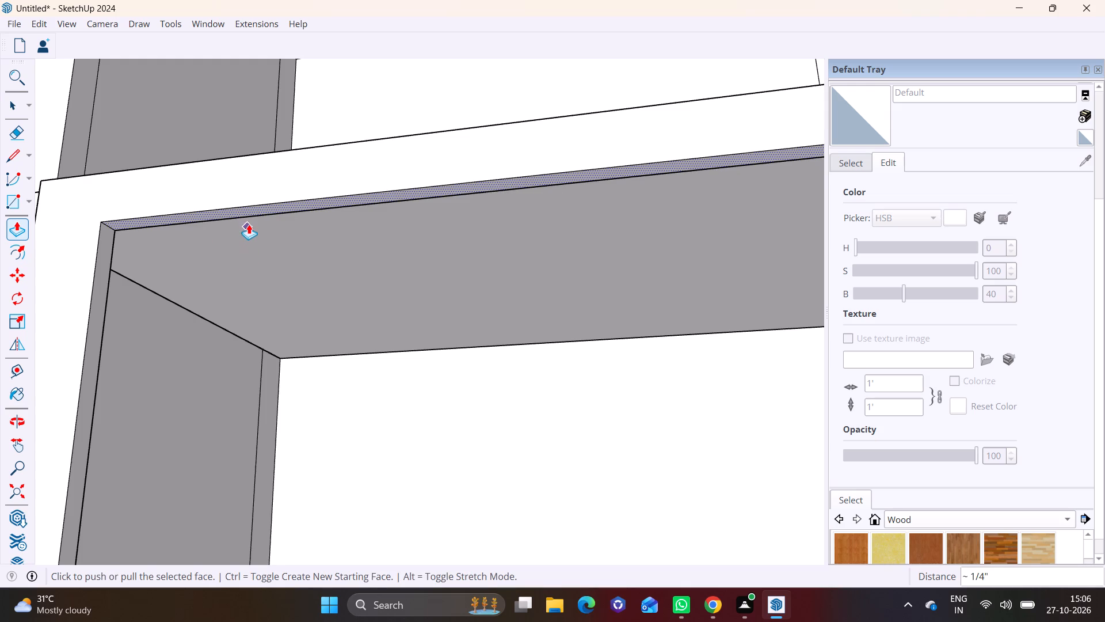
left_click(249, 211)
left_click(247, 249)
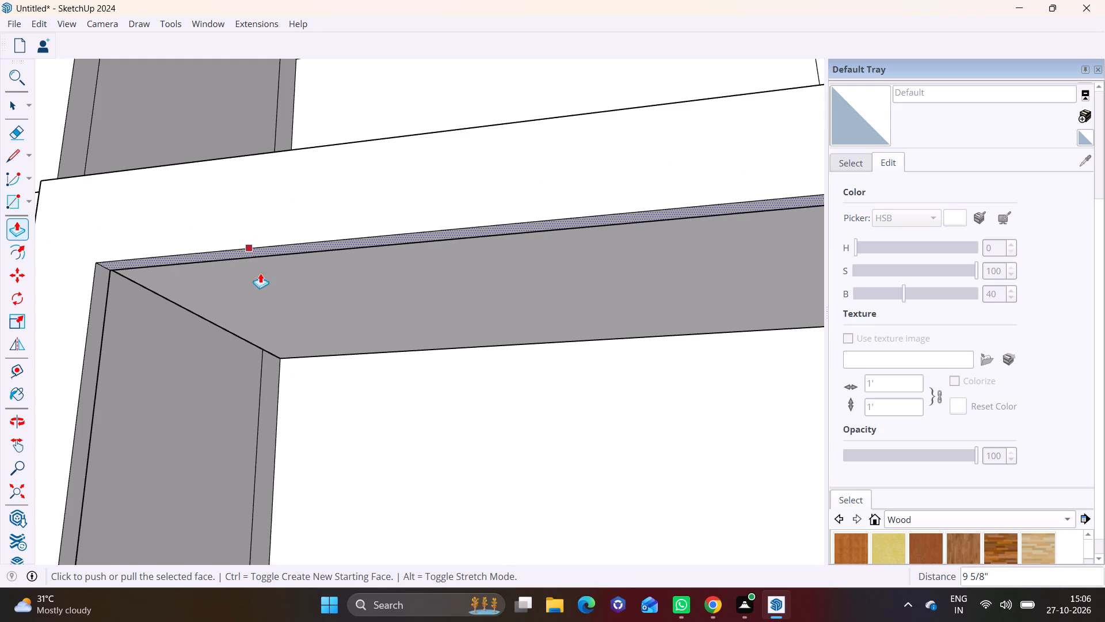
Push/pull the underside of the middle frame's top member about 9 1/8" downward to thicken it.
scroll(296, 390, "down", 9)
middle_click_drag(382, 408, 383, 506)
key("space")
left_click(731, 408)
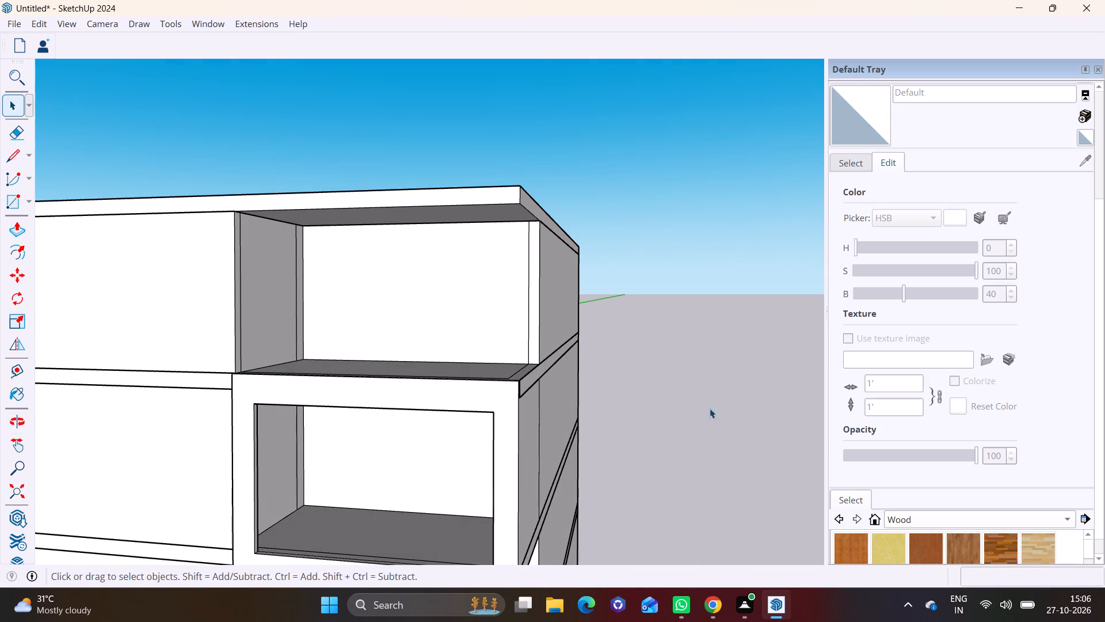
middle_click_drag(605, 434, 645, 272, "shift")
scroll(605, 342, "down", 4)
middle_click_drag(500, 444, 475, 378, "shift")
scroll(492, 347, "up", 3)
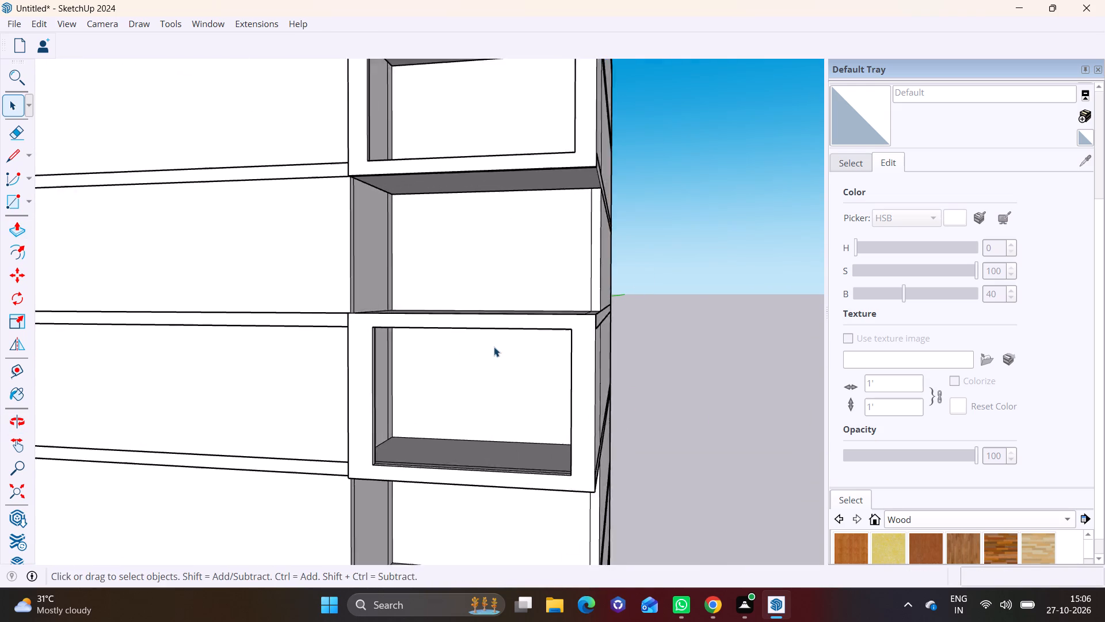
middle_click_drag(492, 347, 464, 211)
scroll(444, 207, "up", 7)
left_click(449, 252)
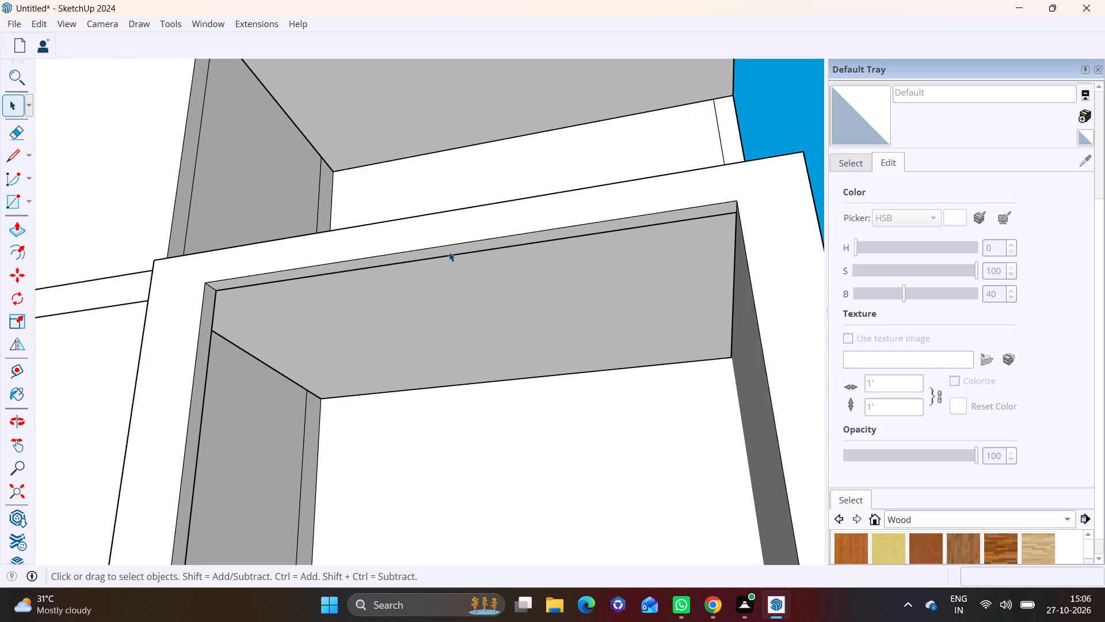
left_click(21, 232)
left_click(264, 275)
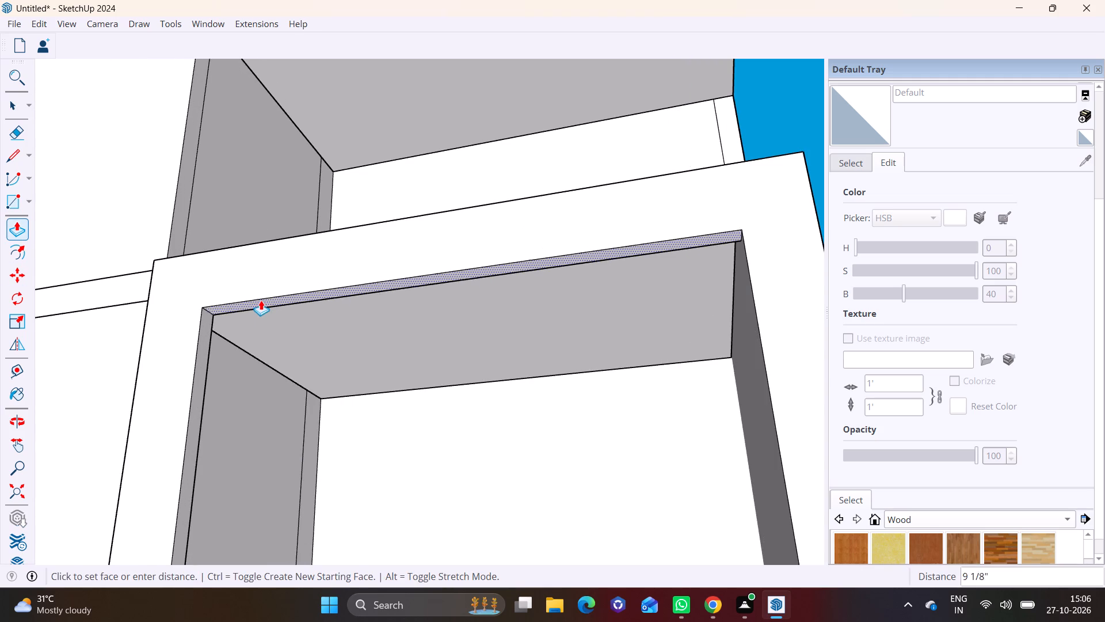
left_click(261, 306)
key("space")
Examine the lowest frame's top member and compare the three corner frames across the front facade.
scroll(265, 343, "down", 11)
middle_click_drag(327, 412, 361, 189, "shift")
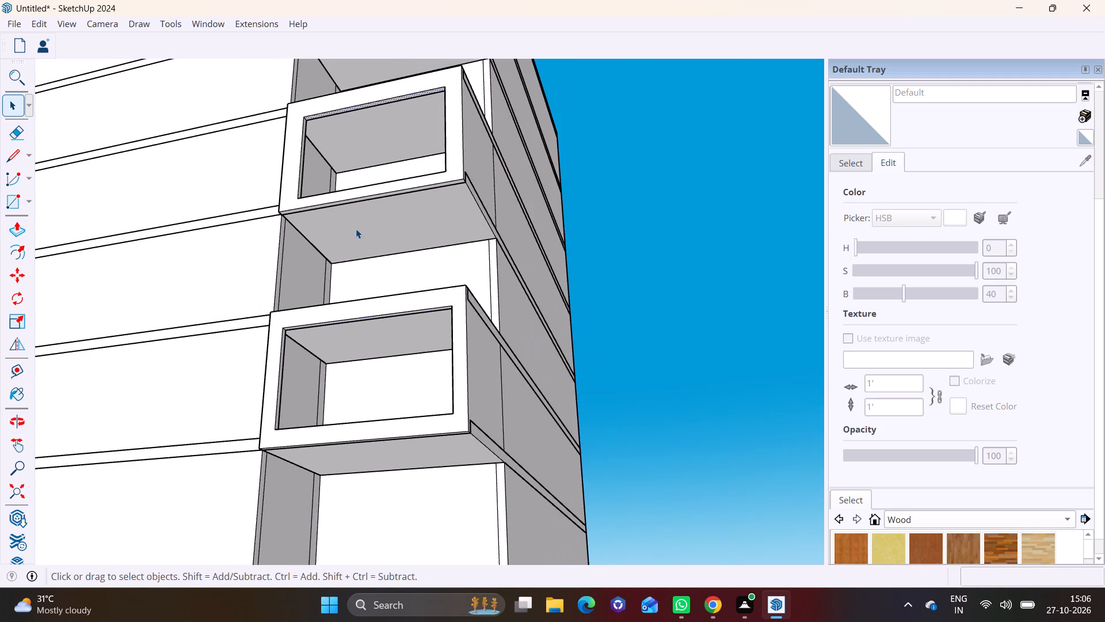
scroll(349, 322, "up", 11)
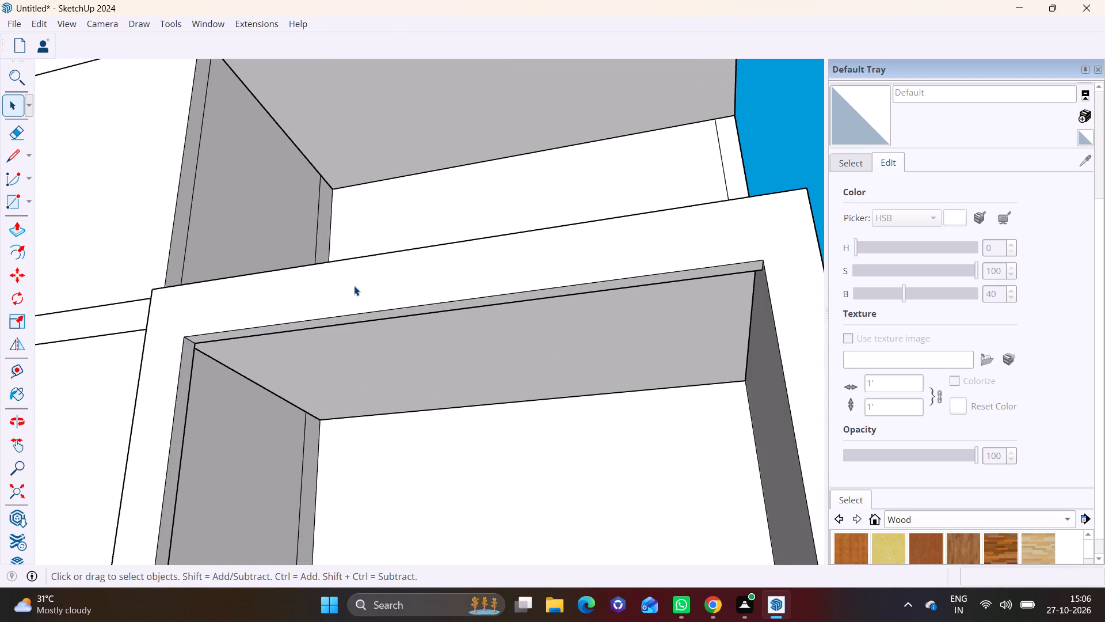
scroll(353, 286, "down", 13)
key("space")
left_click(701, 390)
middle_click_drag(557, 335, 656, 525)
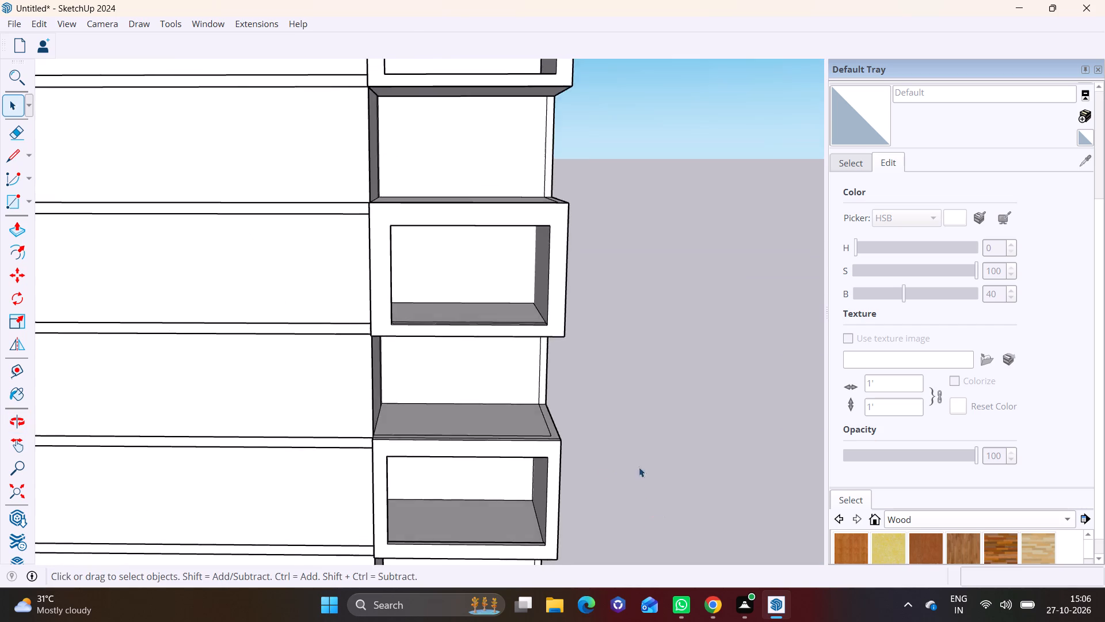
scroll(615, 437, "down", 3)
middle_click_drag(479, 191, 335, 175)
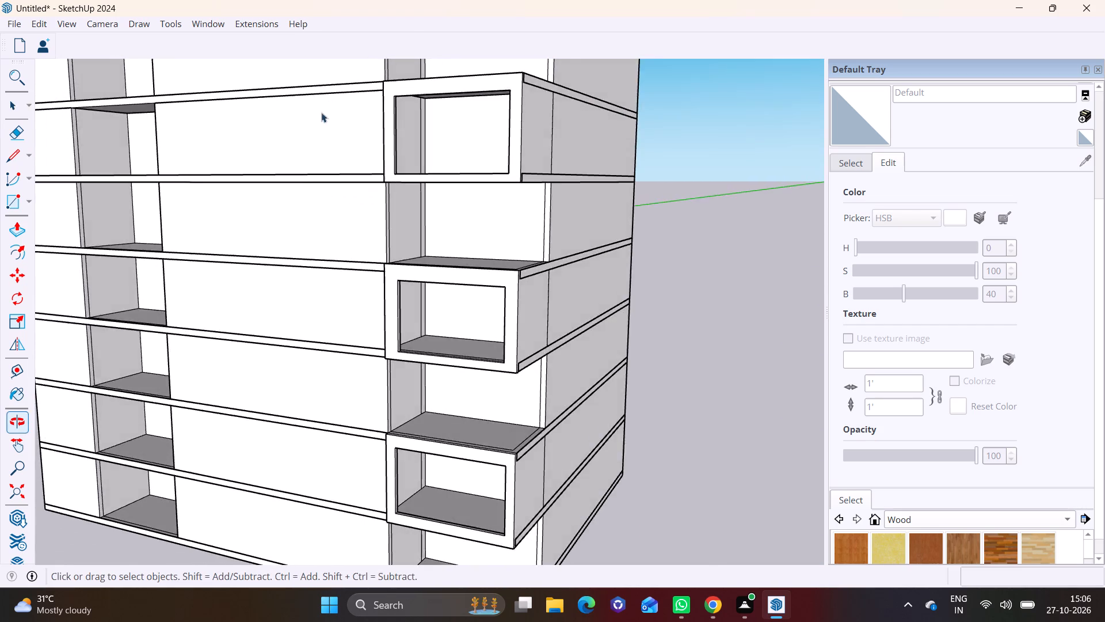
scroll(355, 105, "up", 7)
scroll(436, 158, "down", 11)
middle_click_drag(467, 343, 546, 318)
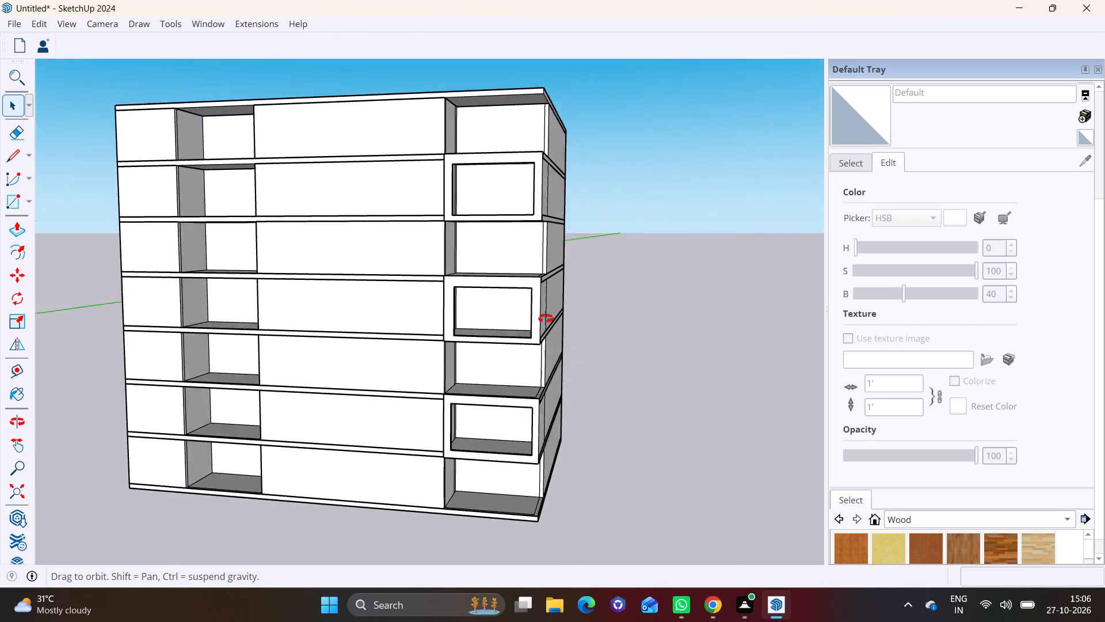
middle_click_drag(546, 318, 584, 287)
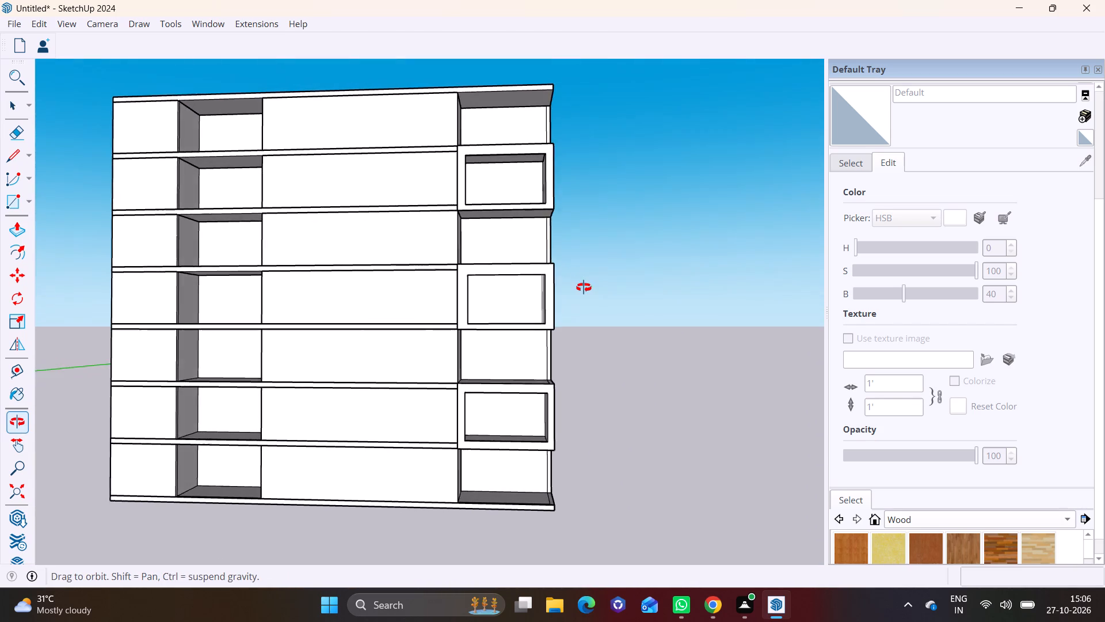
middle_click_drag(584, 287, 597, 384)
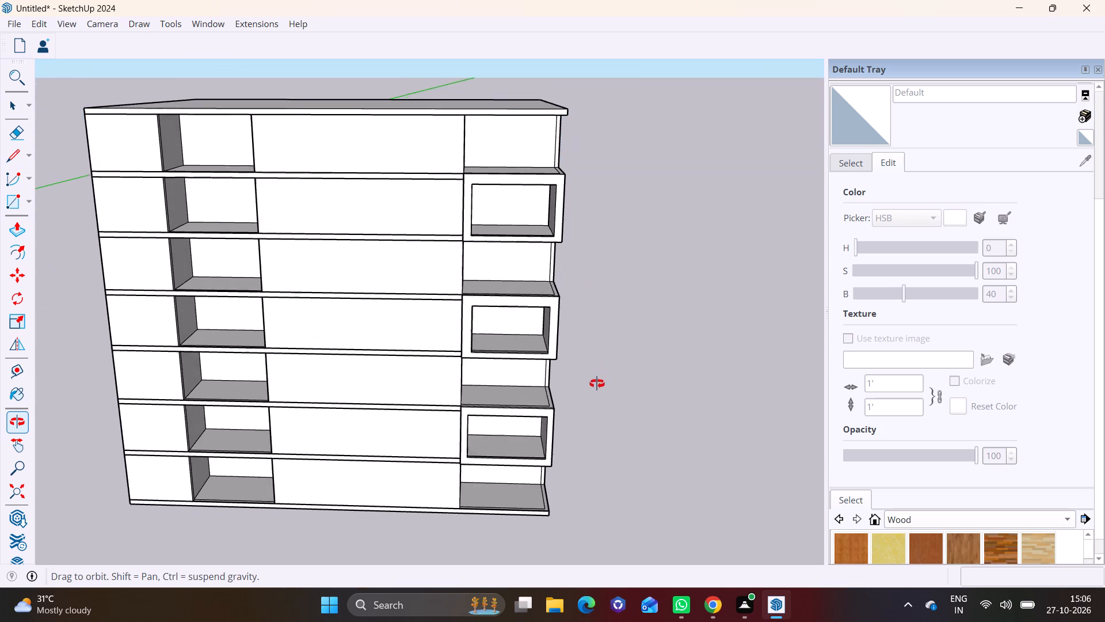
middle_click_drag(597, 384, 595, 385)
middle_click_drag(482, 350, 596, 367, "shift")
scroll(584, 369, "down", 3)
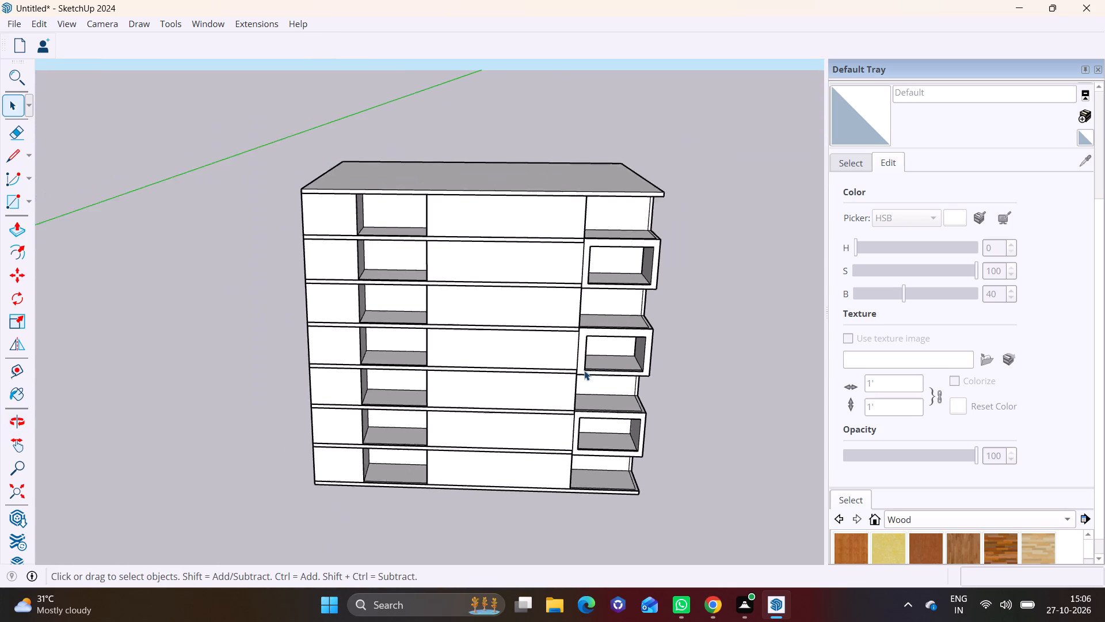
scroll(584, 370, "down", 3)
key("space")
left_click(714, 430)
middle_click_drag(628, 420, 573, 332)
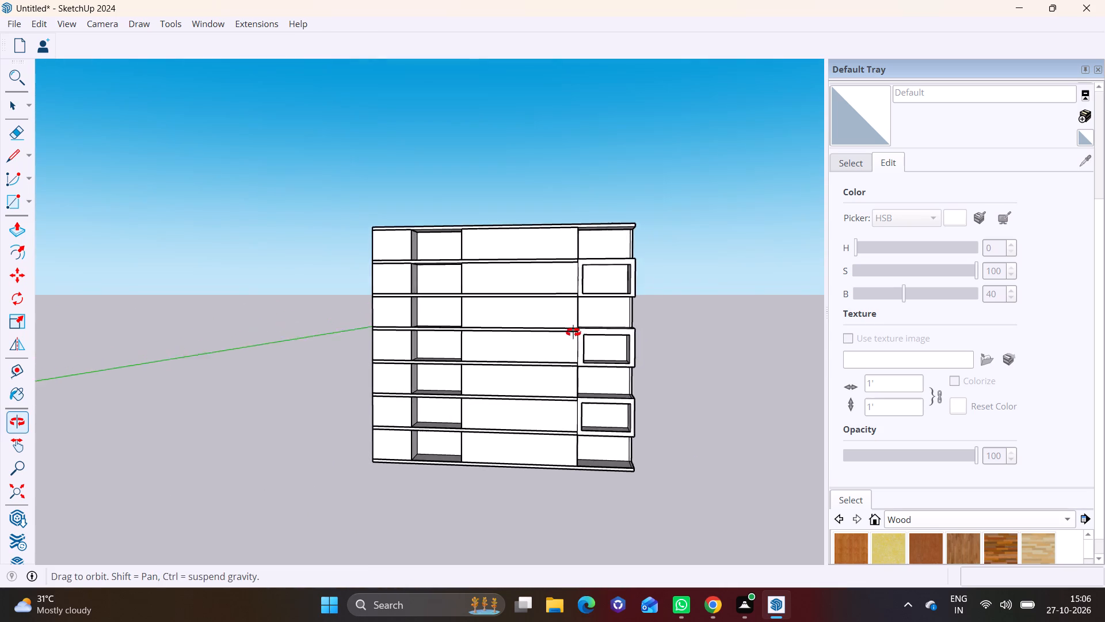
middle_click_drag(573, 332, 508, 332)
Inspect the uppermost frame's wall-side post up close, selecting its narrow inner face.
scroll(522, 362, "up", 3)
scroll(576, 371, "up", 5)
scroll(593, 157, "up", 1)
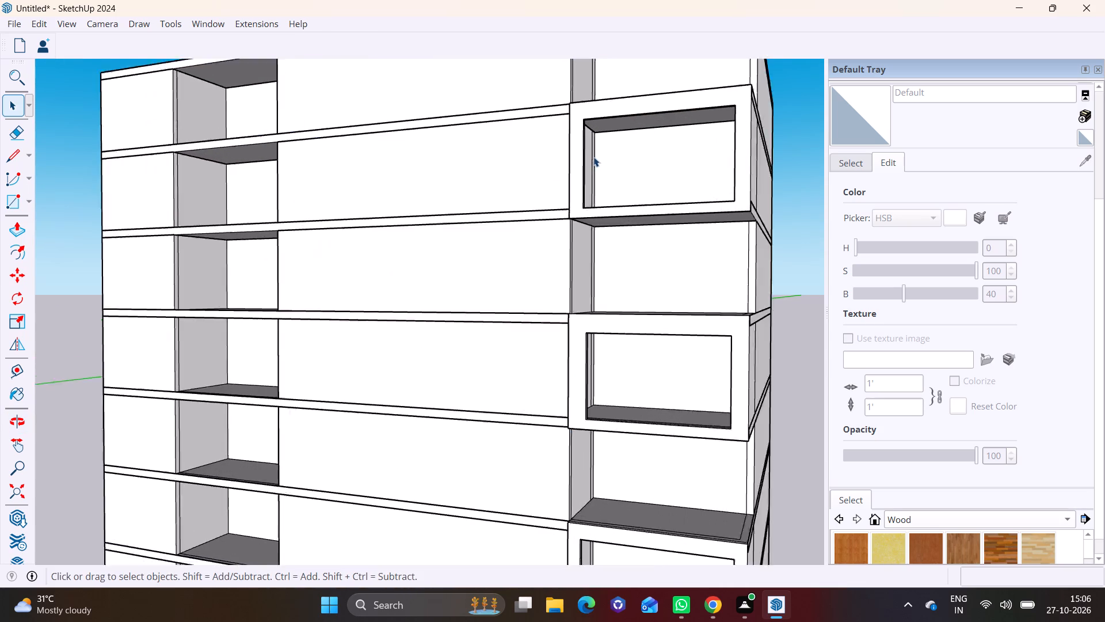
scroll(593, 157, "up", 6)
middle_click_drag(584, 177, 438, 253)
scroll(451, 221, "up", 5)
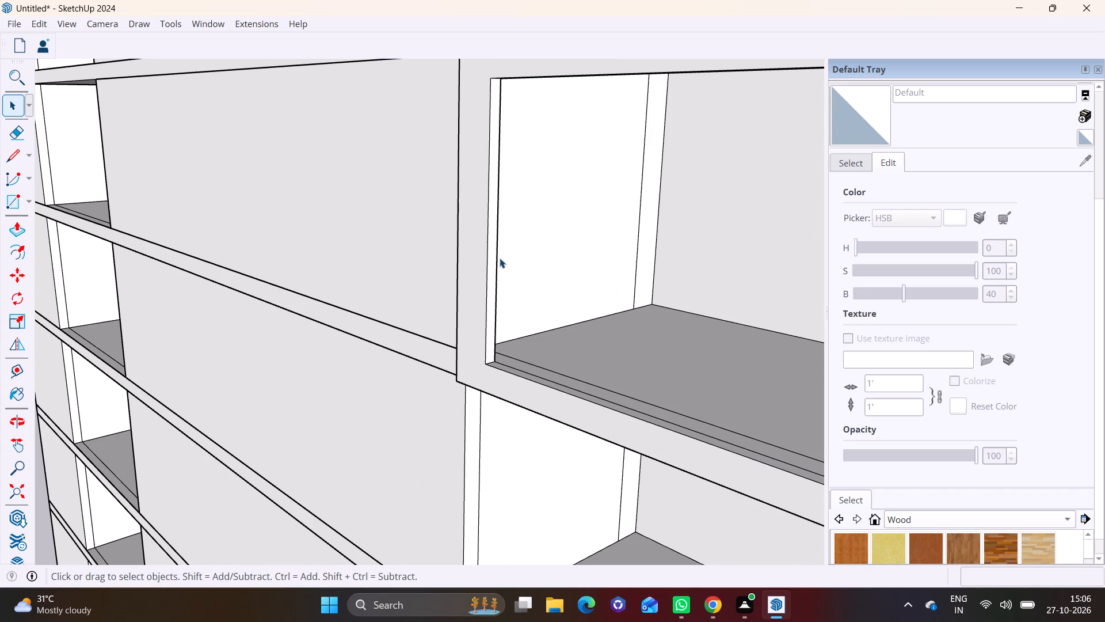
left_click(491, 268)
scroll(353, 291, "down", 14)
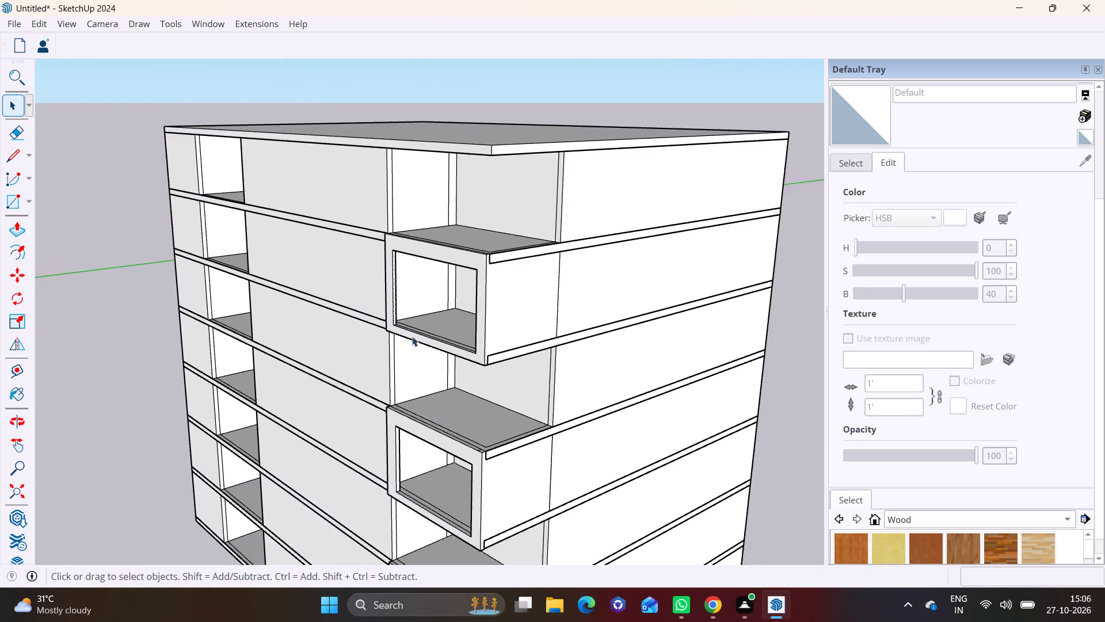
Examine the whole building around the framed corner, from above, below and the front.
scroll(412, 336, "down", 4)
left_click(700, 381)
middle_click_drag(614, 405, 661, 309, "shift")
middle_click_drag(611, 387, 717, 261)
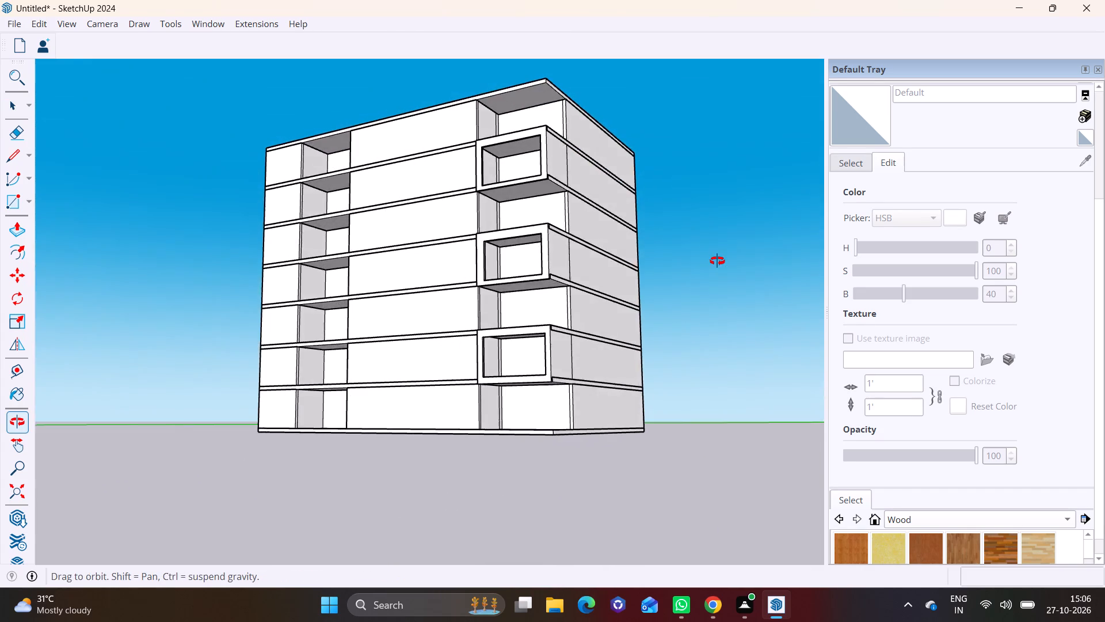
middle_click_drag(717, 261, 761, 320)
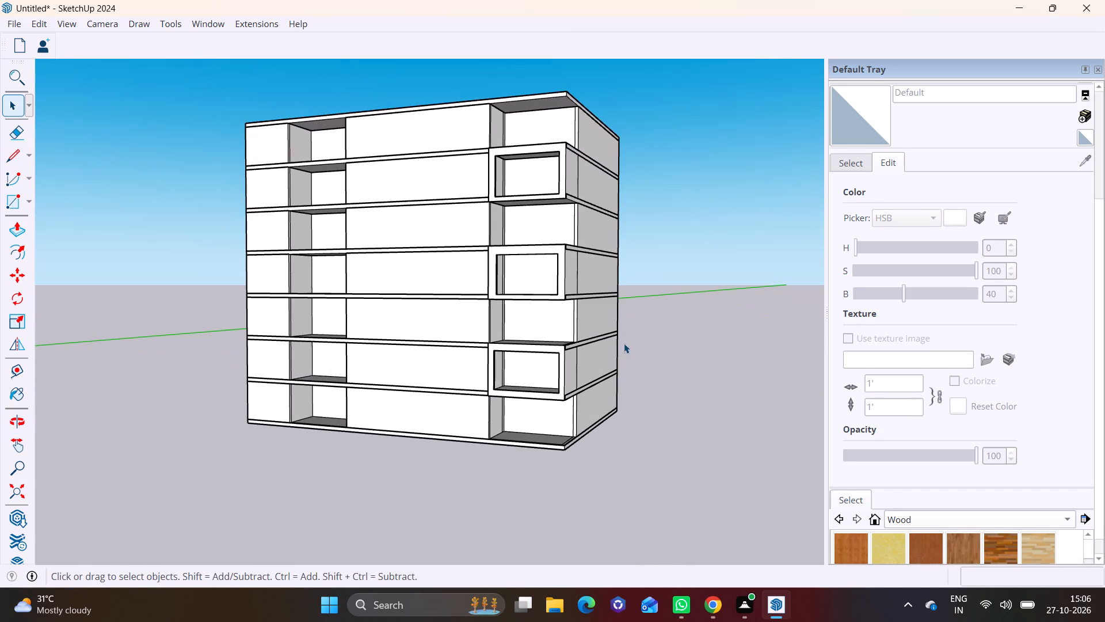
middle_click_drag(605, 339, 644, 384, "shift")
middle_click_drag(617, 397, 661, 434)
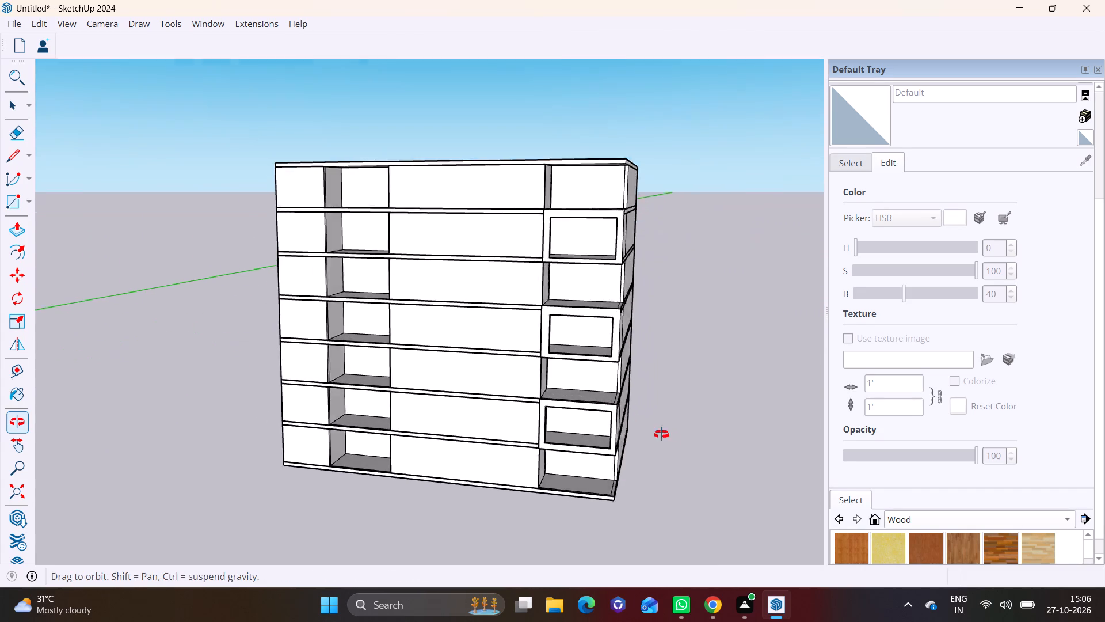
middle_click_drag(661, 434, 534, 397)
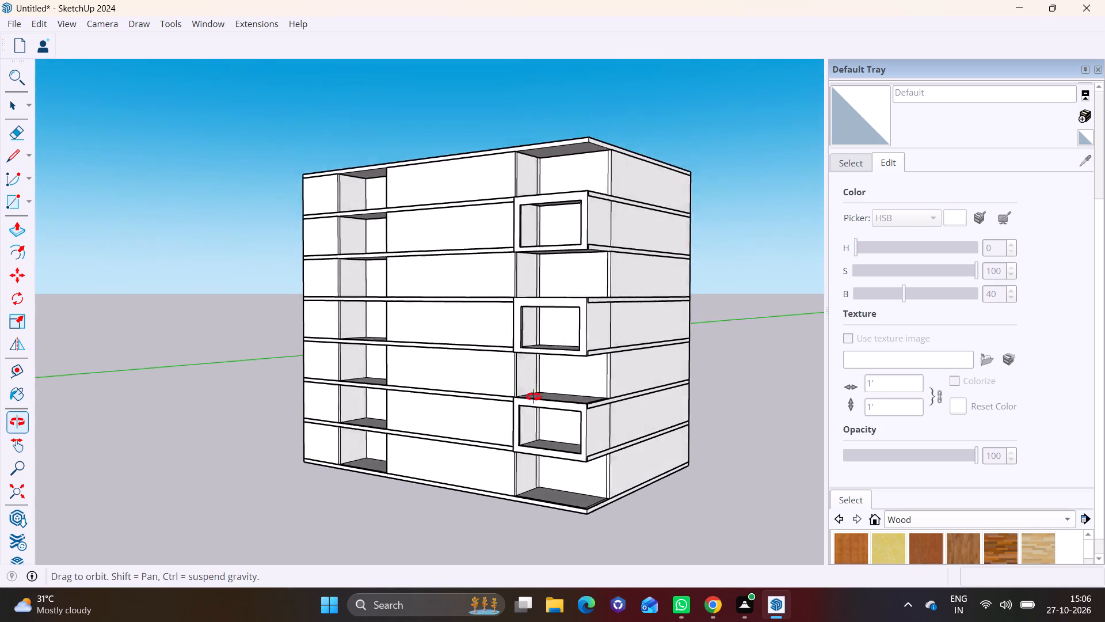
middle_click_drag(534, 397, 557, 400)
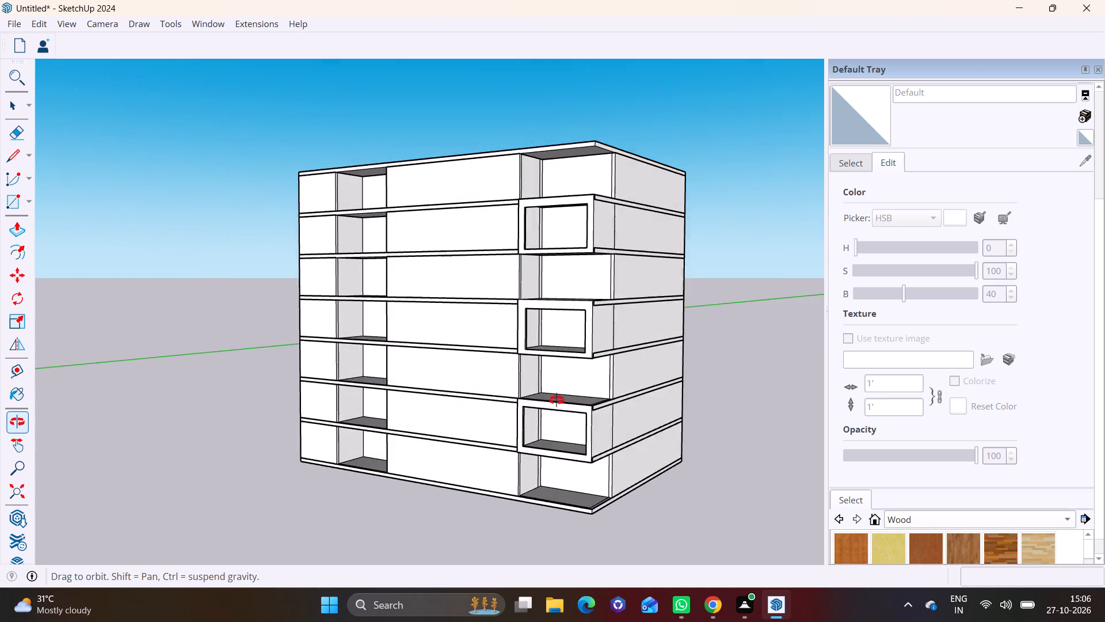
middle_click_drag(557, 400, 650, 403)
scroll(448, 390, "down", 2)
middle_click_drag(448, 390, 466, 408, "shift")
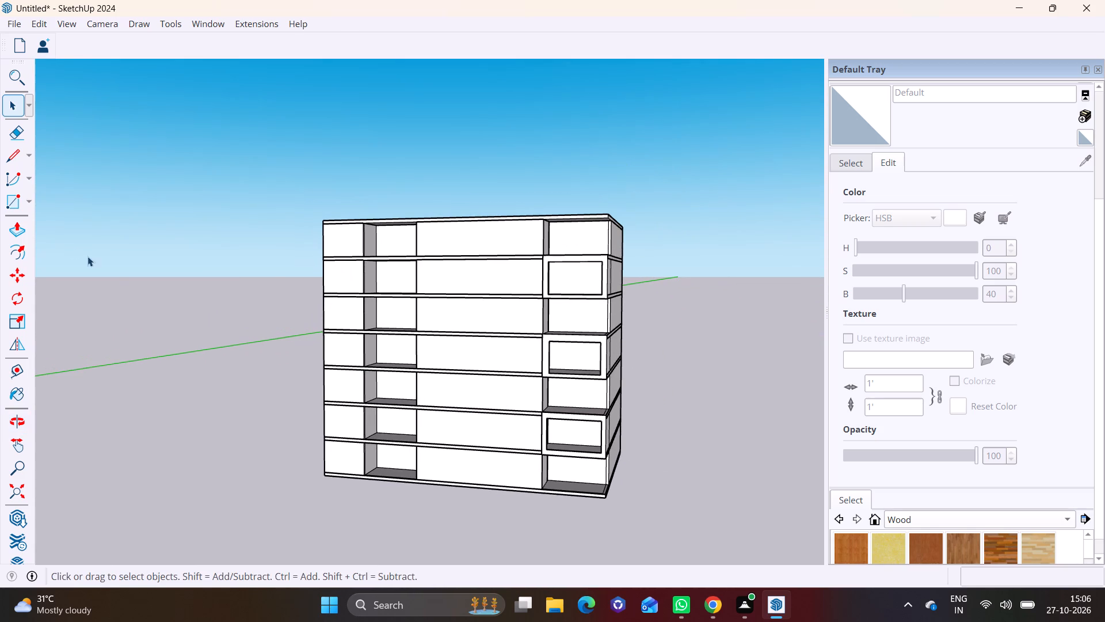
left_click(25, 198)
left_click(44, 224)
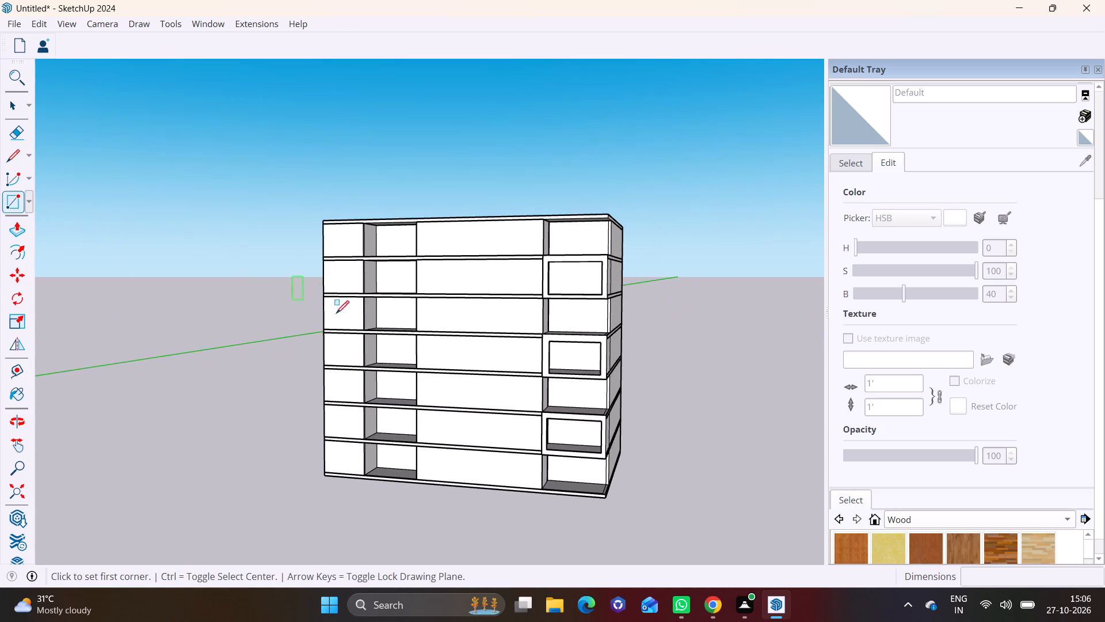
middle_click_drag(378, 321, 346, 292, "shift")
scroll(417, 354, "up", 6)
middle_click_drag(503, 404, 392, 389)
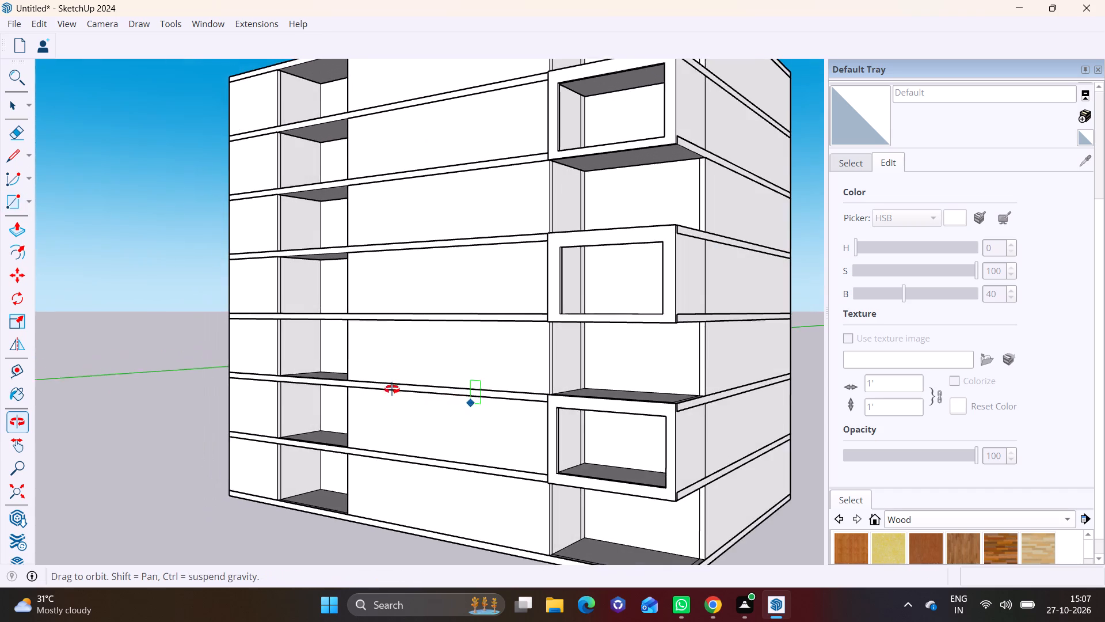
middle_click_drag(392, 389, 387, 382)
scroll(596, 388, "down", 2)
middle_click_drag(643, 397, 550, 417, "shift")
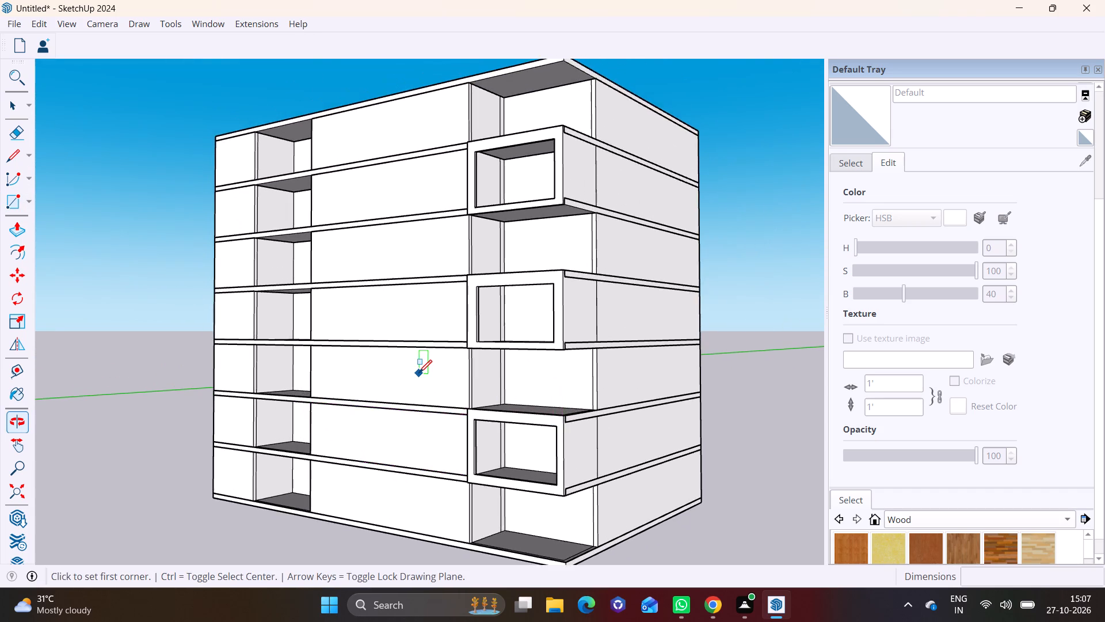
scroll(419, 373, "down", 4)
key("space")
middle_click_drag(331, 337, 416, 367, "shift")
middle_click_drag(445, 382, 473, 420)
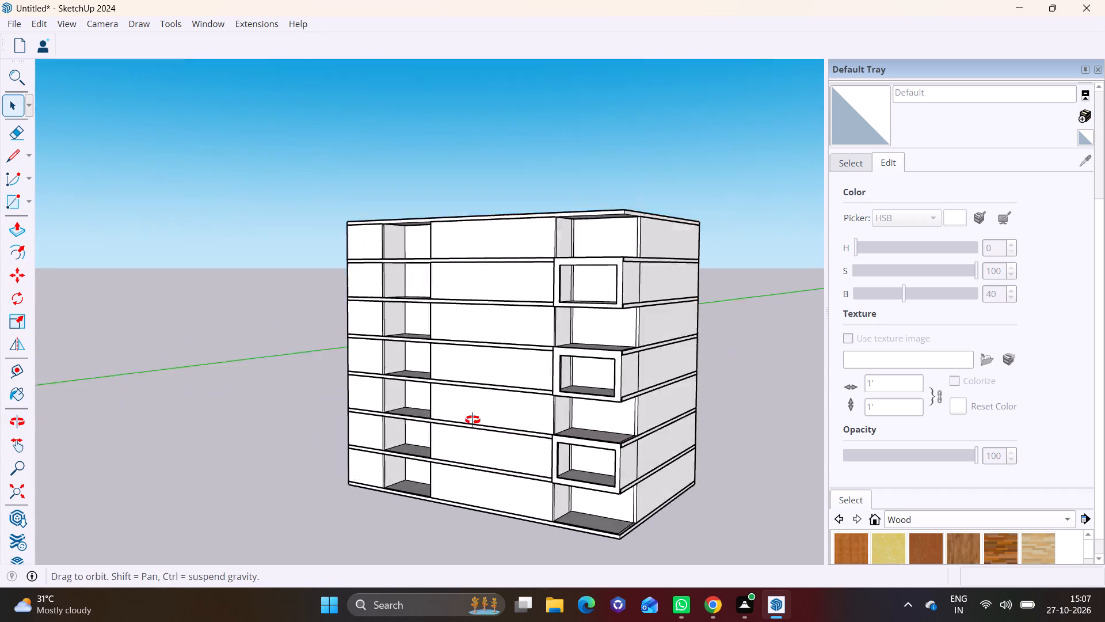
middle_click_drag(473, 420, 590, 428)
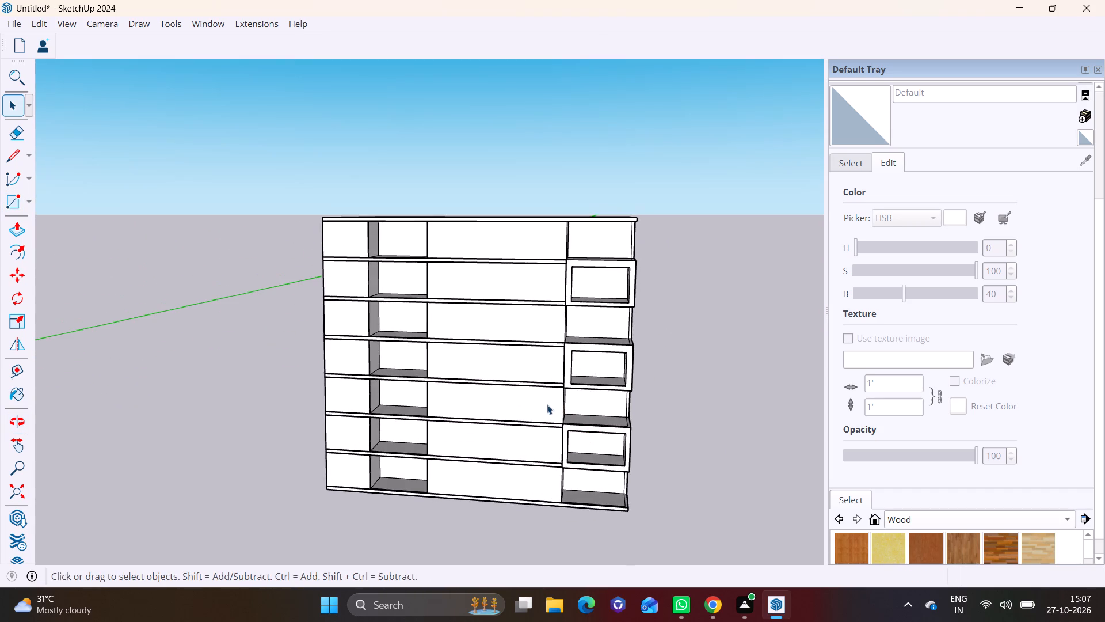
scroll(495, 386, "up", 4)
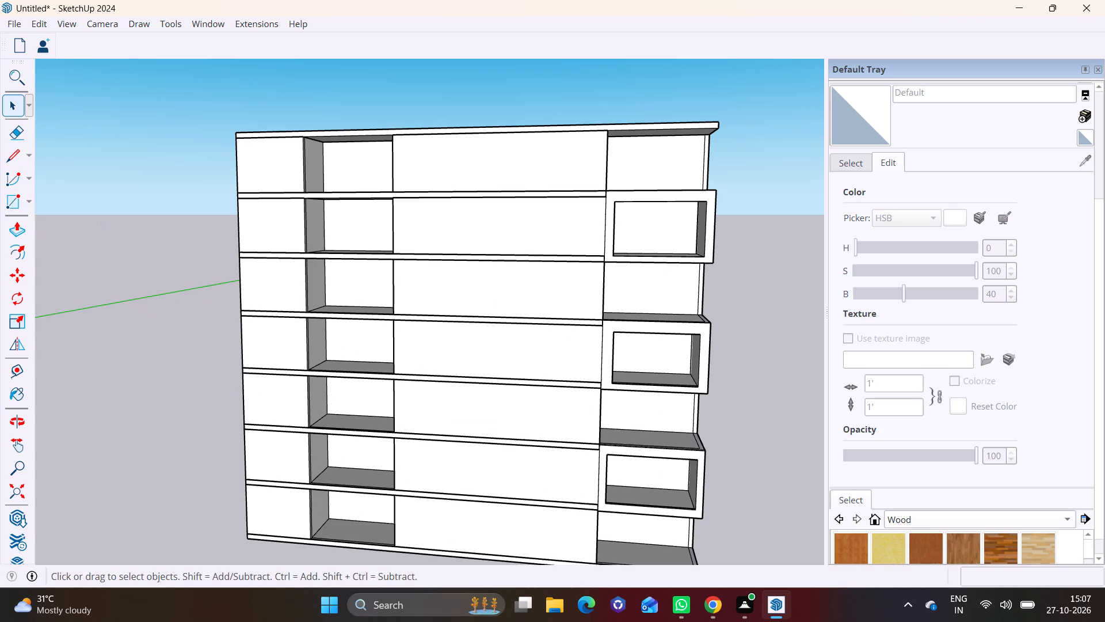
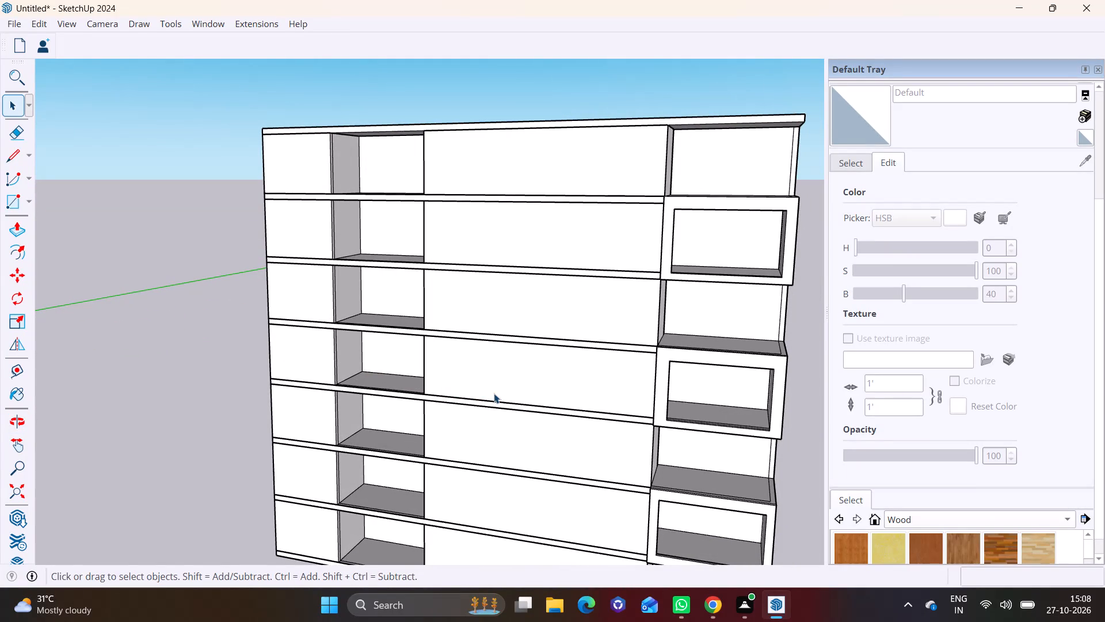
Examine the front facade's lower storeys and the wall beside the projecting corner frames.
scroll(494, 360, "down", 3)
middle_click_drag(512, 421, 551, 331)
middle_click_drag(536, 378, 503, 339)
scroll(396, 404, "up", 3)
middle_click_drag(458, 416, 440, 411, "shift")
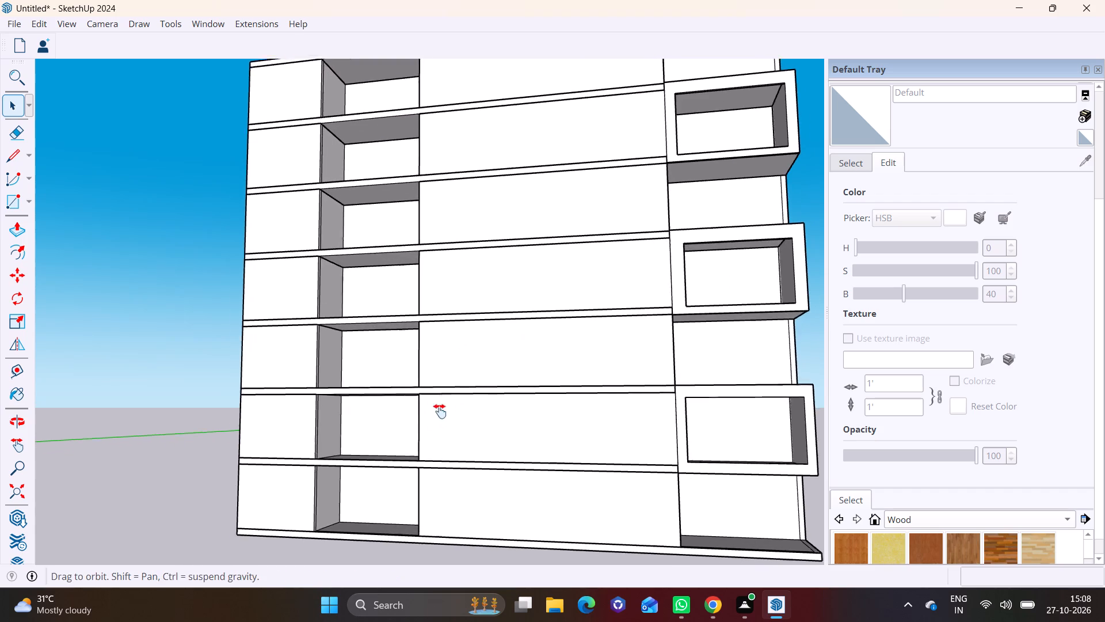
middle_click_drag(440, 411, 201, 404, "shift")
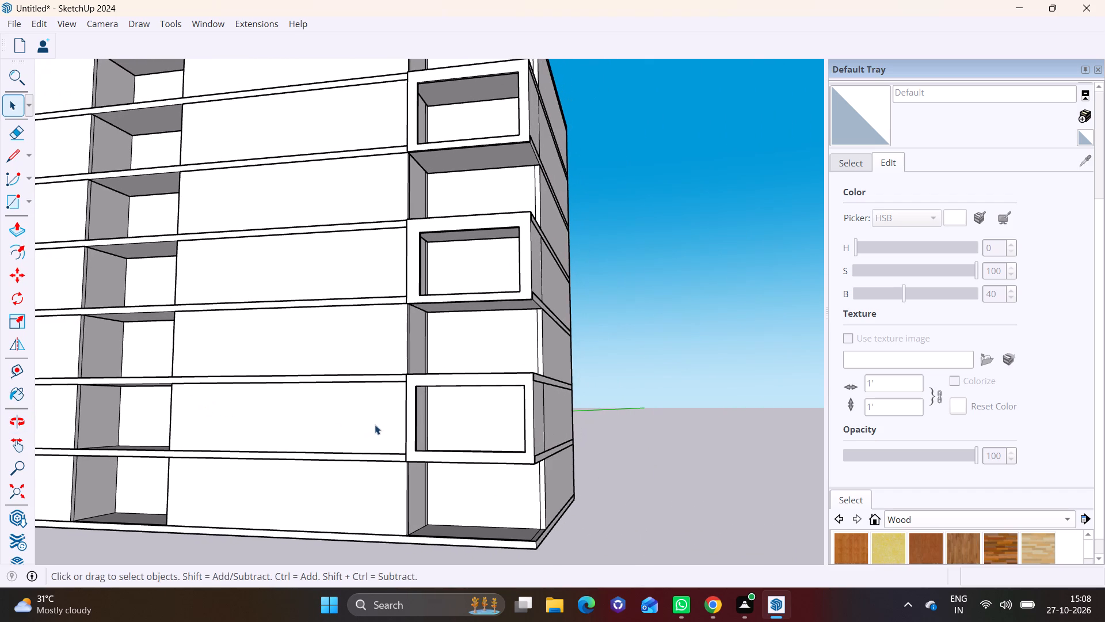
scroll(375, 424, "up", 1)
middle_click_drag(416, 457, 520, 473)
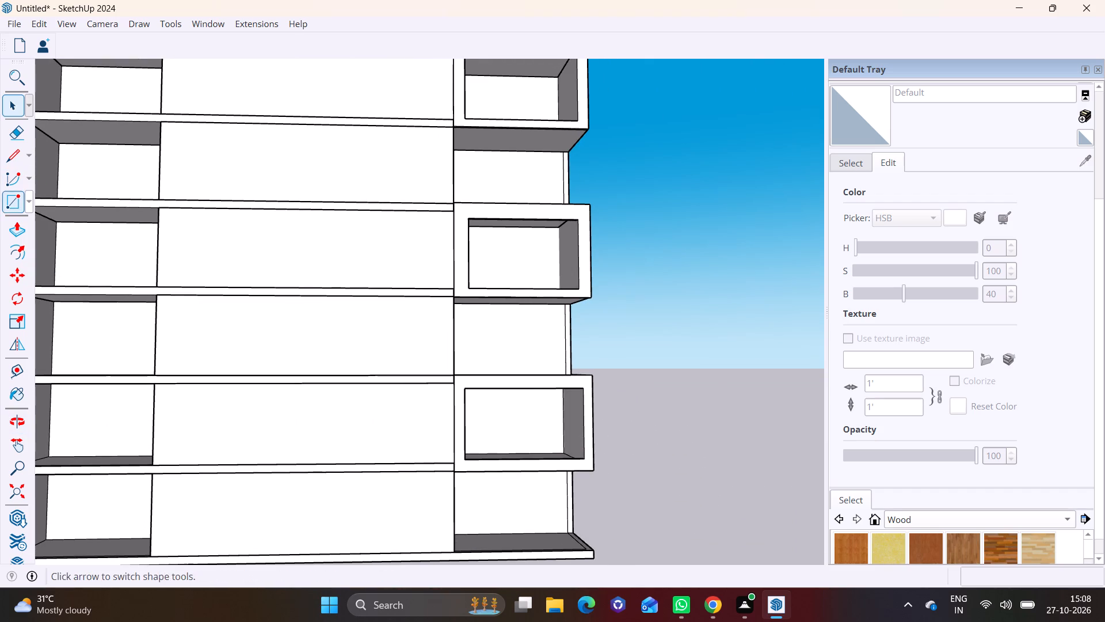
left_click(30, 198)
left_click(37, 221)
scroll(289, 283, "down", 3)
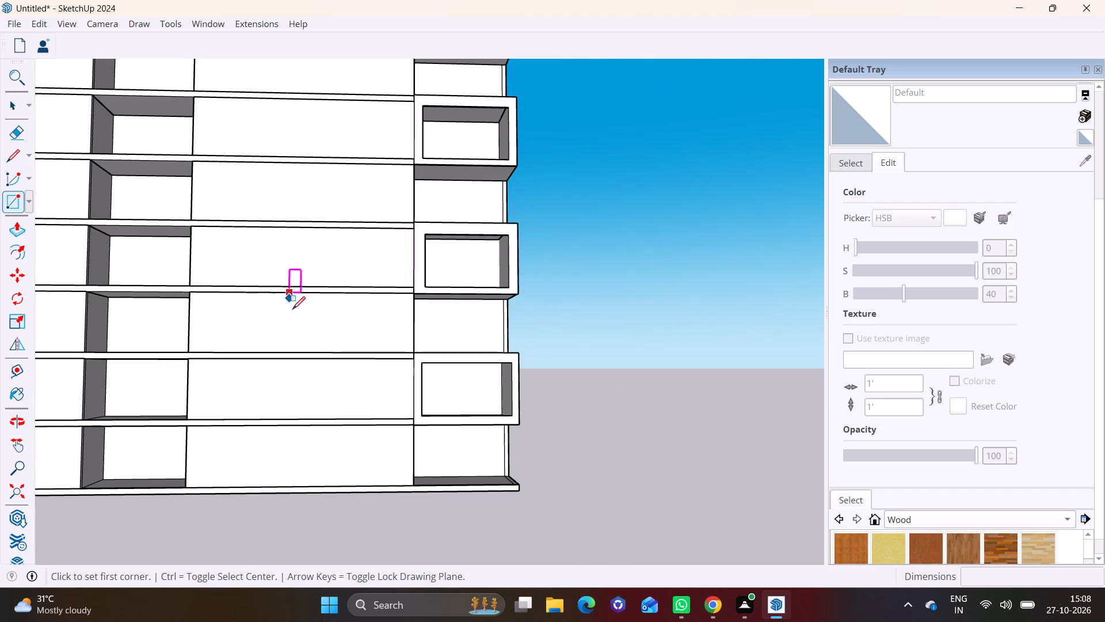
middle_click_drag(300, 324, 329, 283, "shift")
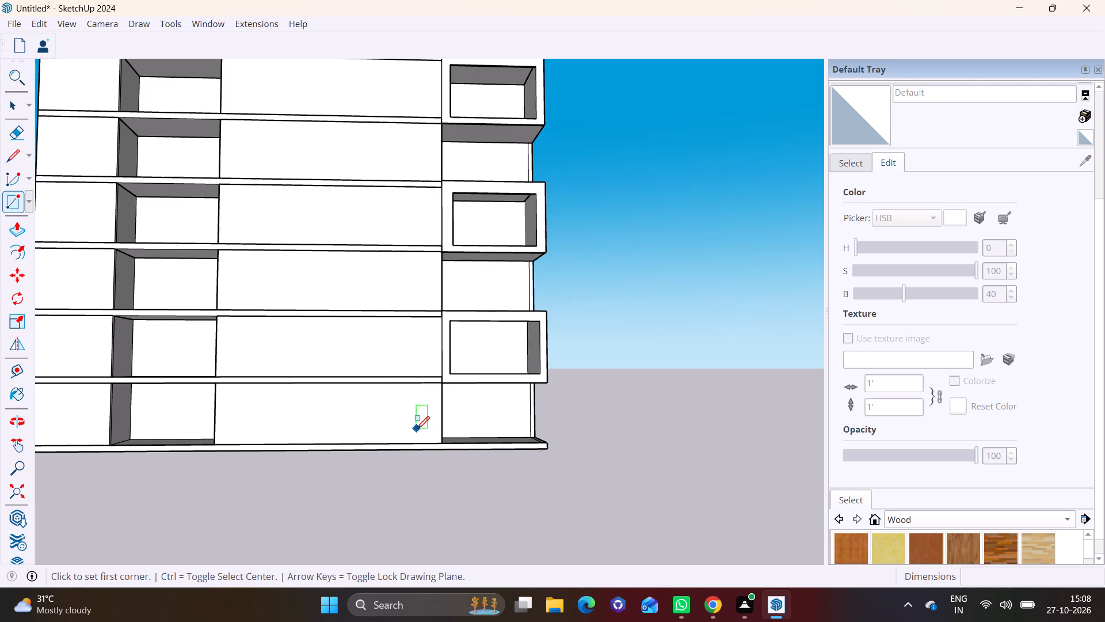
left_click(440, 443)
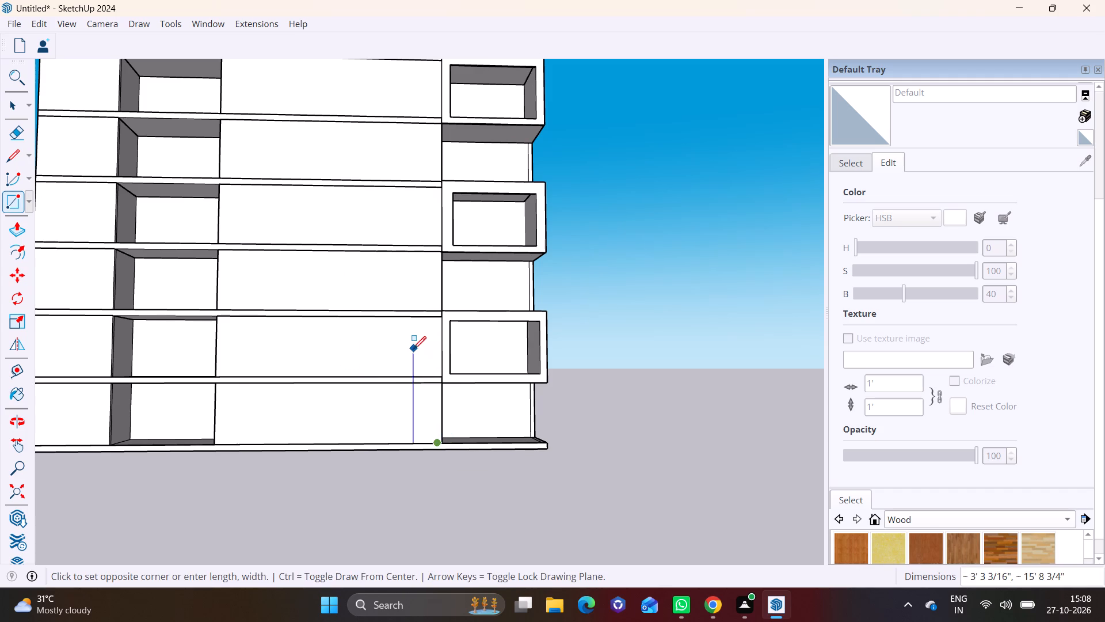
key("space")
Draw a small upright rectangle on the lowest storey's front wall, against the edge of the corner recess.
scroll(421, 434, "up", 7)
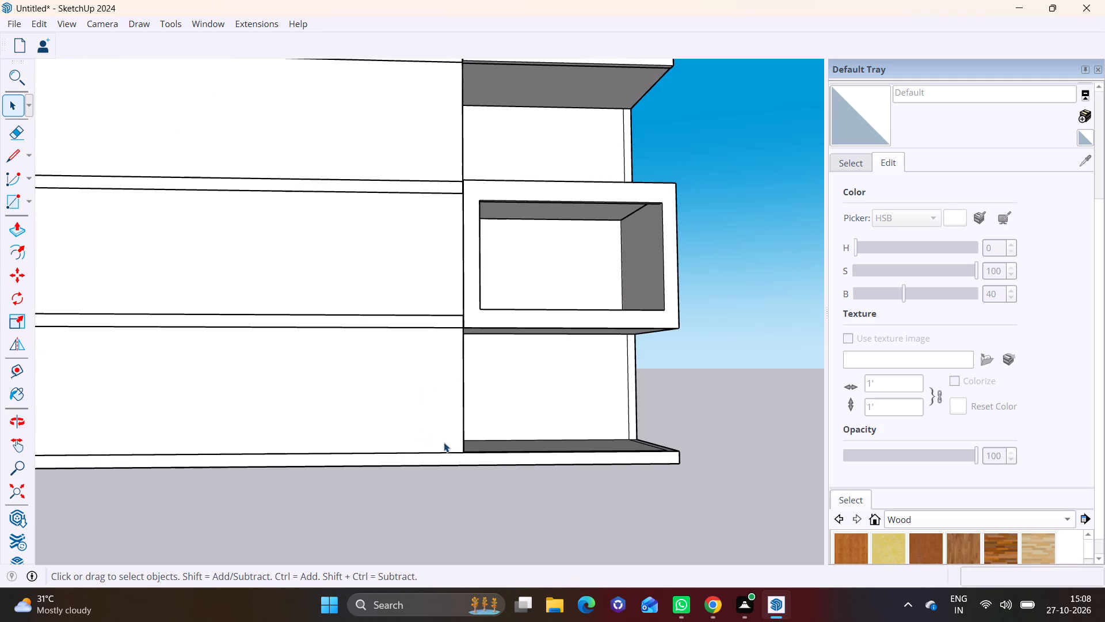
left_click(29, 203)
left_click(36, 221)
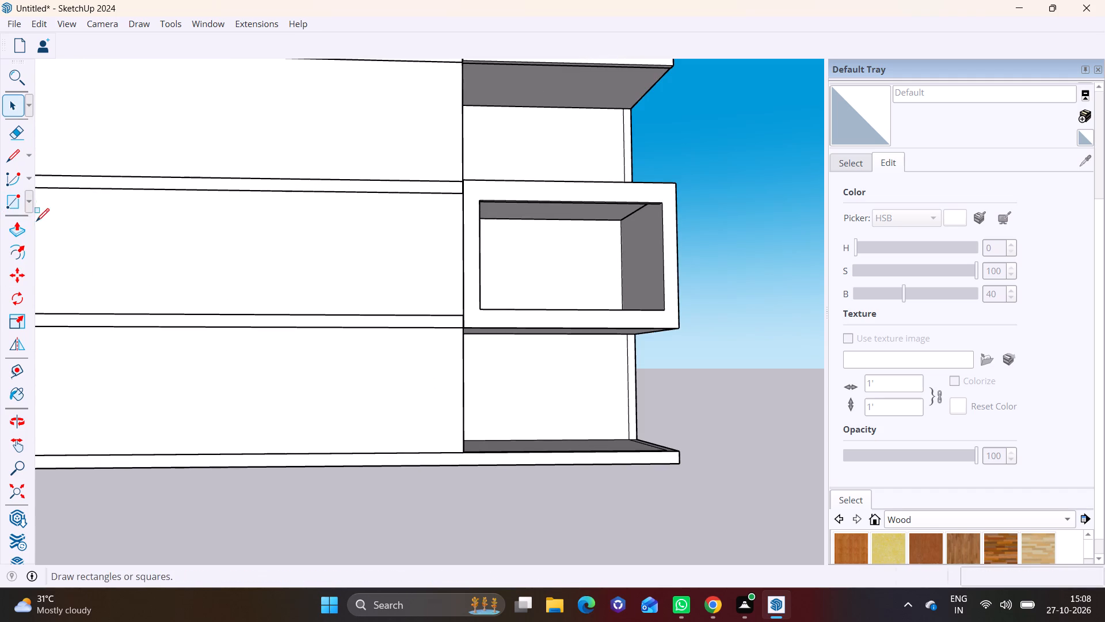
left_click(462, 430)
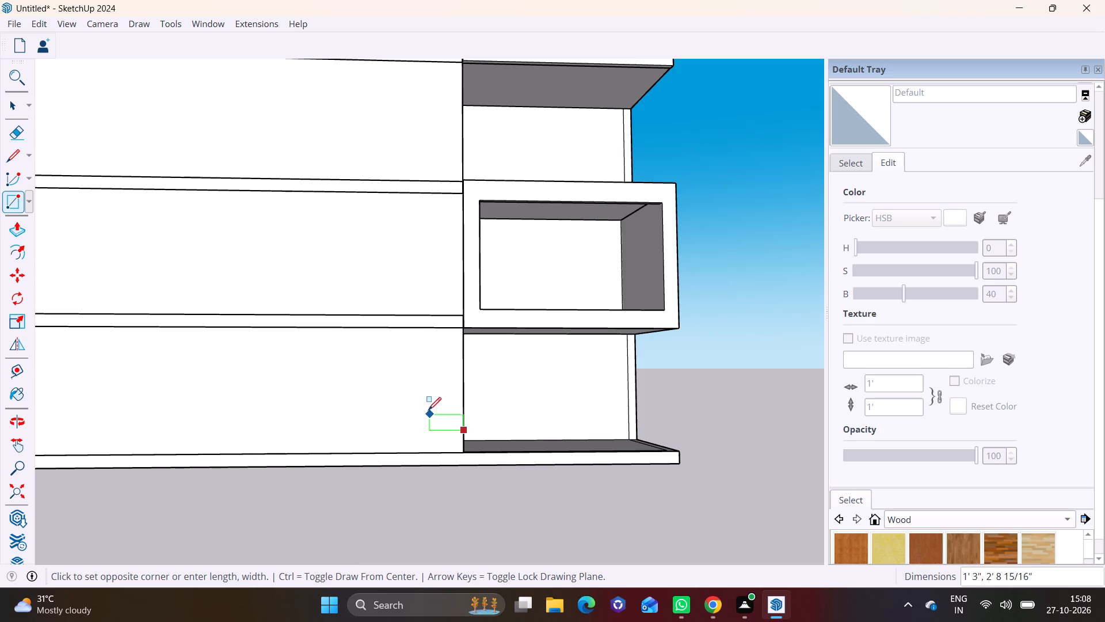
left_click(437, 360)
key("space")
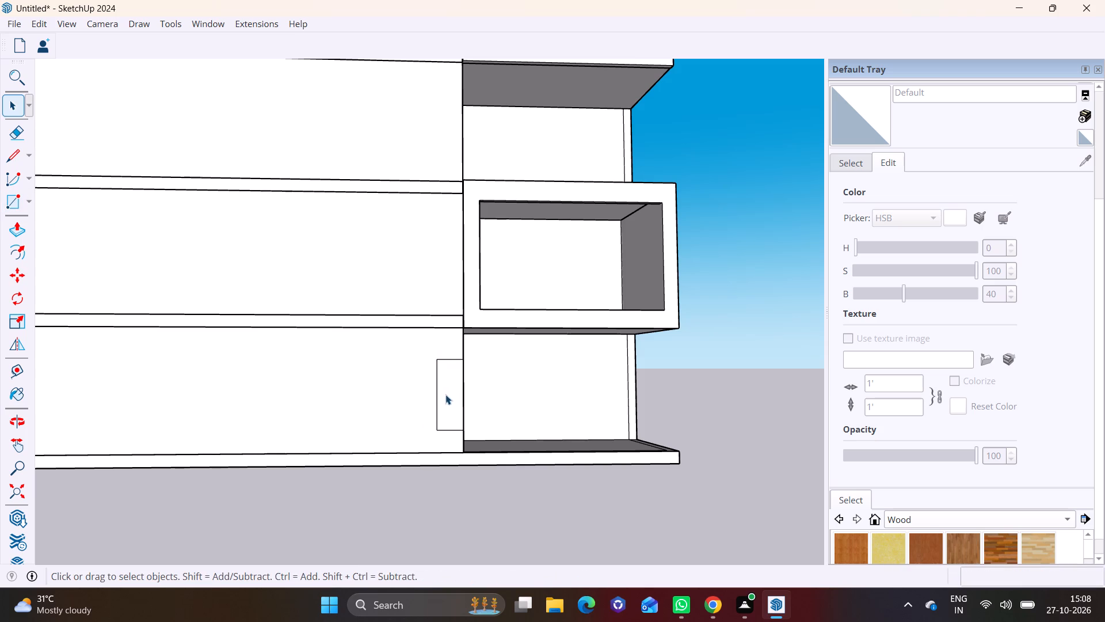
Push/pull the small rectangle outward from the front wall into a projecting block.
left_click(446, 395)
left_click(10, 232)
middle_click_drag(380, 399, 403, 483)
scroll(403, 483, "down", 1)
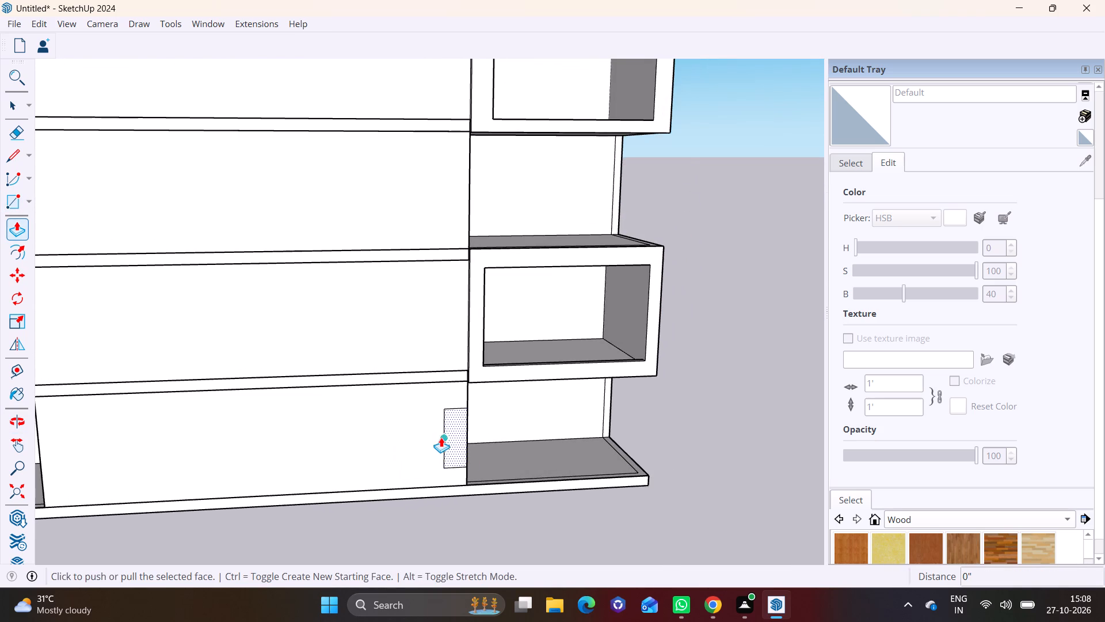
left_click(452, 437)
left_click(455, 442)
Push/pull the block's side face about 7' along the wall, away from the corner recess, to widen it.
middle_click_drag(422, 432, 616, 433)
key("space")
left_click(6, 105)
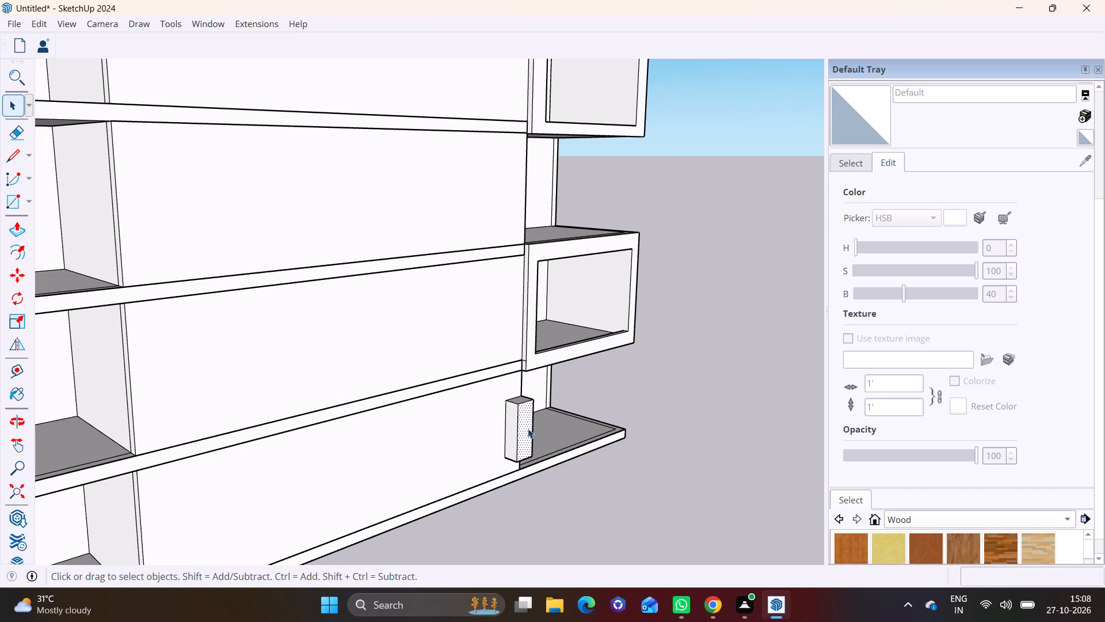
left_click(511, 422)
left_click(19, 229)
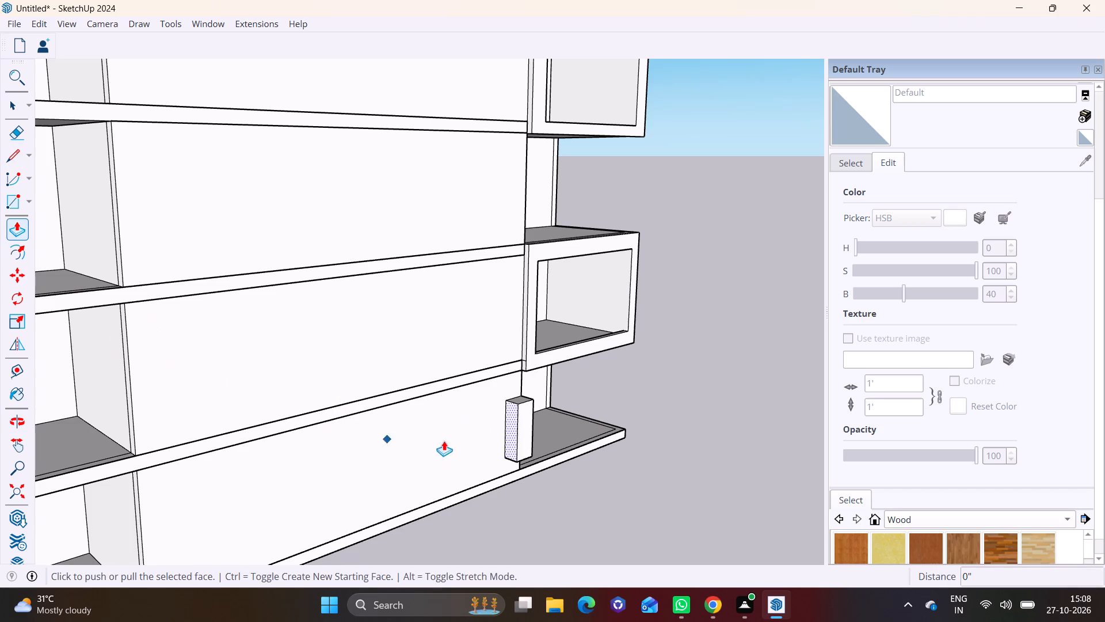
left_click(511, 425)
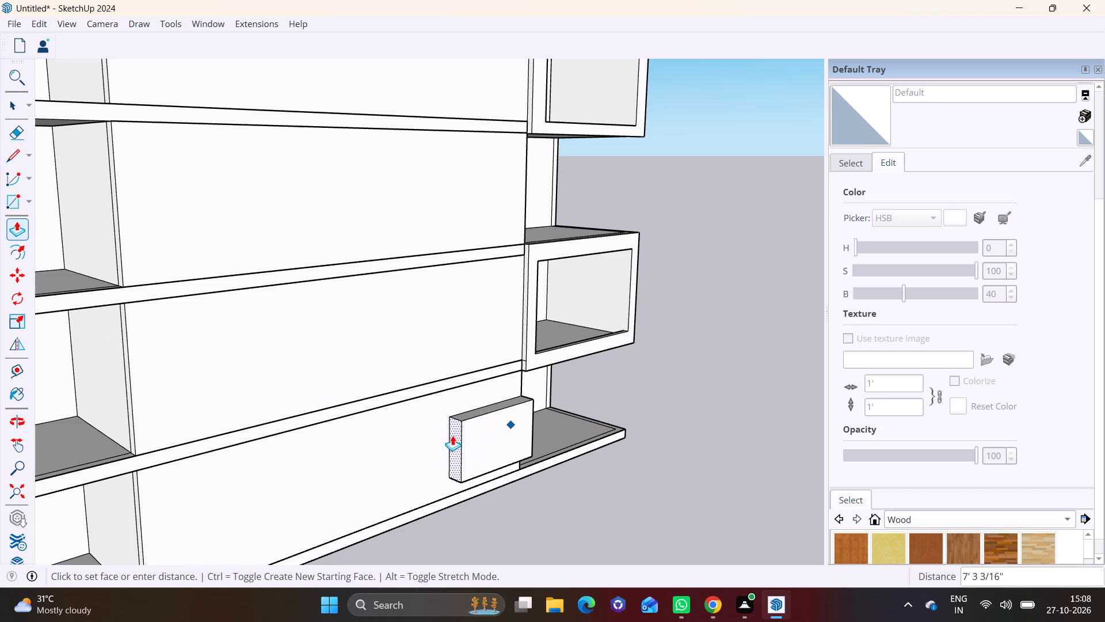
left_click_drag(460, 430, 466, 430)
Push/pull the block's top face upward along the facade, past the lowest corner frame.
middle_click_drag(524, 438, 280, 333)
middle_click_drag(374, 353, 335, 373)
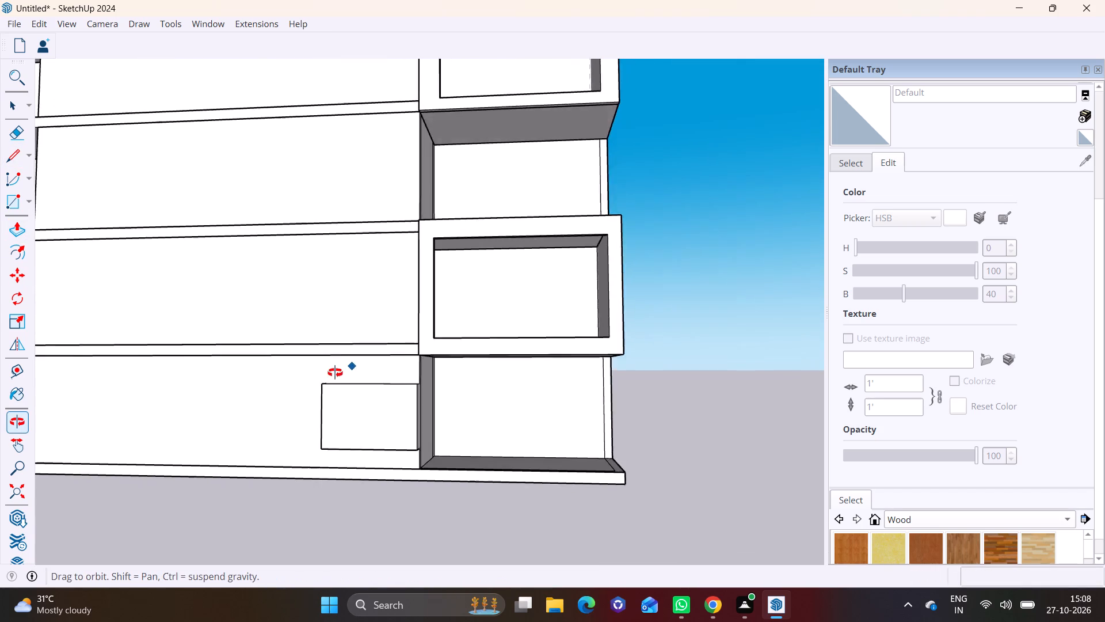
middle_click_drag(335, 373, 361, 396)
scroll(361, 397, "down", 1)
middle_click_drag(375, 416, 327, 382, "shift")
middle_click_drag(328, 388, 291, 511)
scroll(317, 437, "up", 4)
key("space")
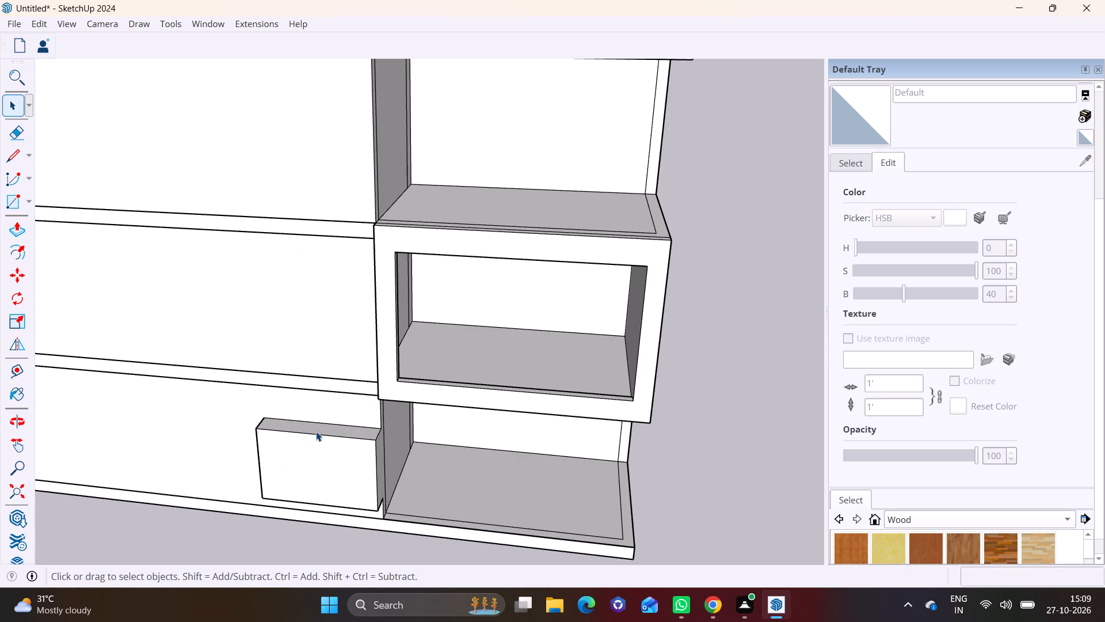
left_click(316, 431)
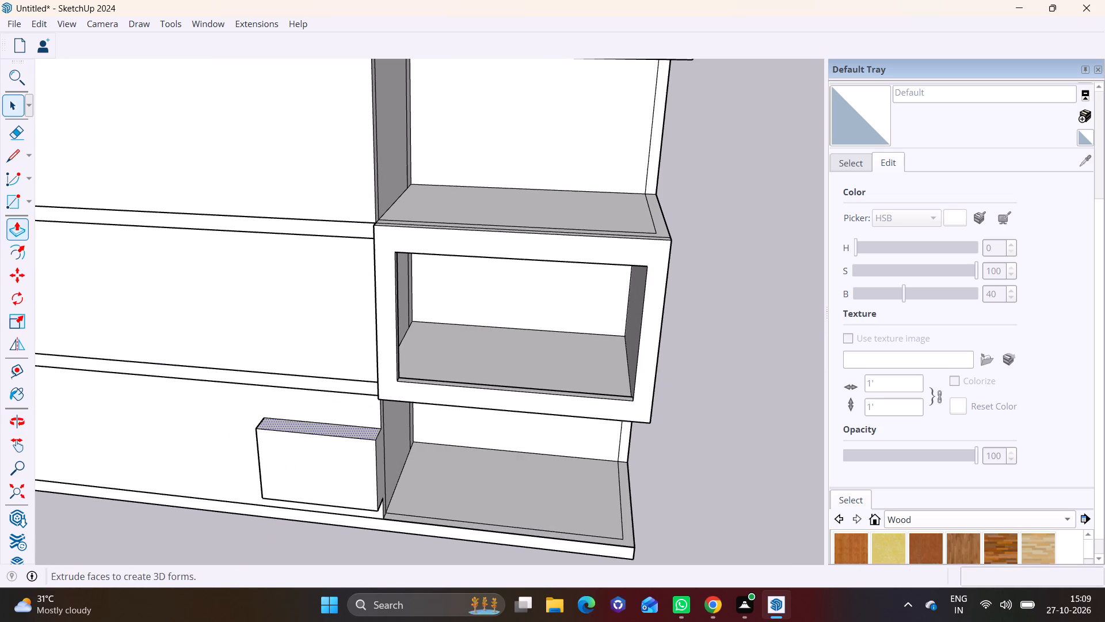
left_click(18, 221)
left_click(294, 424)
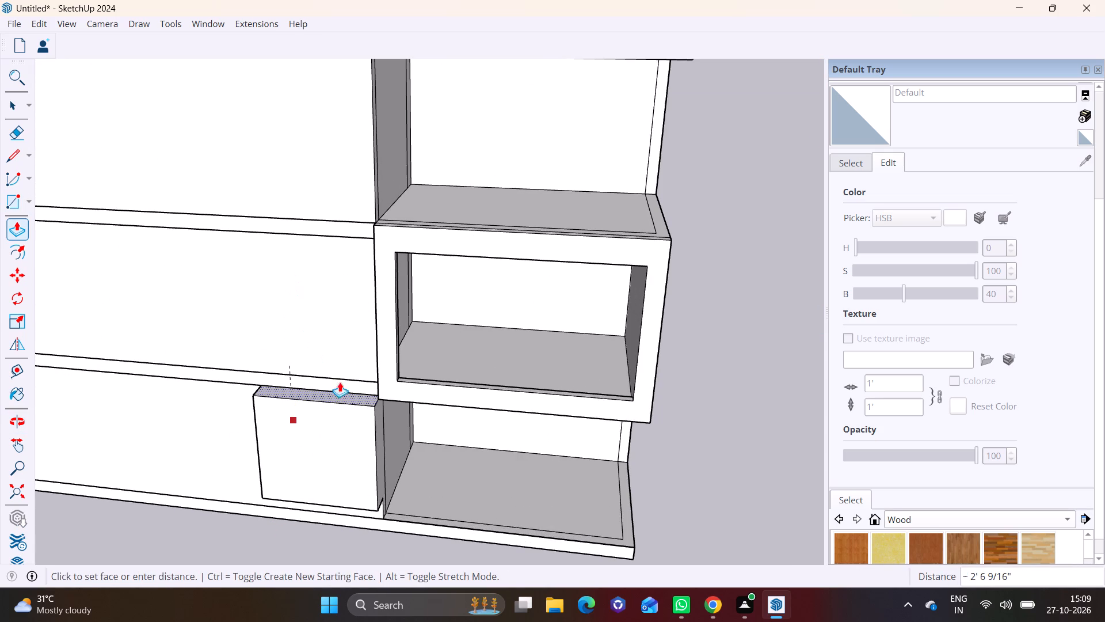
left_click_drag(332, 394, 338, 324)
left_click_drag(323, 394, 320, 354)
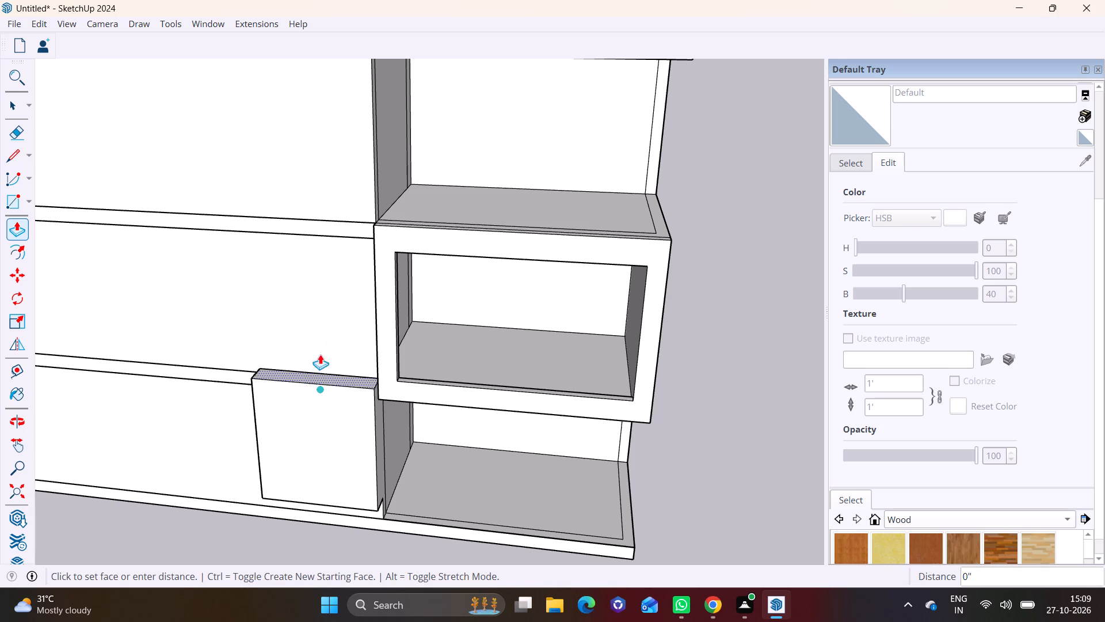
left_click_drag(320, 354, 321, 164)
Extend the pillar's top face upward past the middle corner frame until it stands beside the uppermost frame.
scroll(317, 158, "down", 2)
middle_click_drag(318, 160, 327, 397, "shift")
left_click_drag(326, 404, 320, 154)
left_click_drag(308, 320, 312, 269)
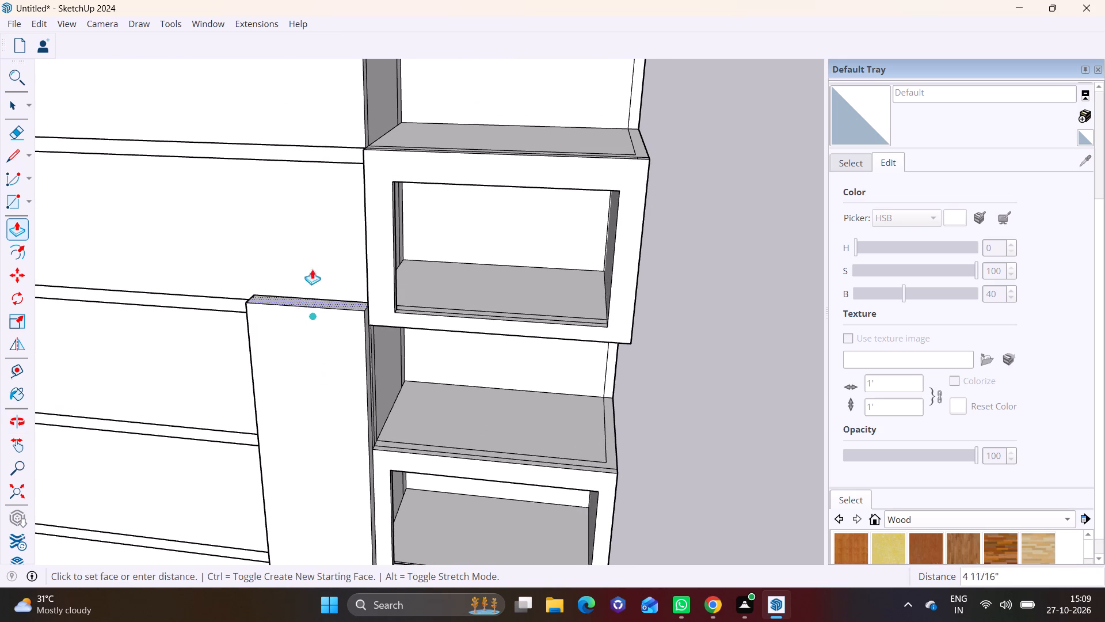
left_click_drag(312, 269, 342, 72)
middle_click_drag(326, 128, 308, 385, "shift")
left_click_drag(291, 419, 312, 211)
left_click_drag(294, 399, 298, 166)
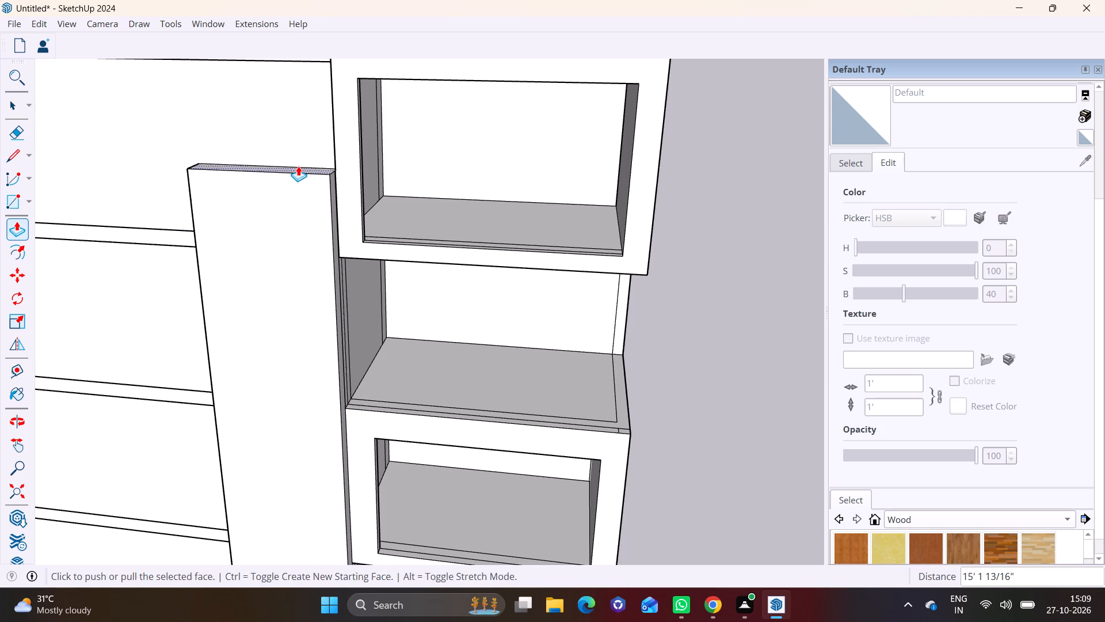
Extend the pillar's top face up to the upper edge of the roof slab.
middle_click_drag(298, 166, 330, 419, "shift")
left_click_drag(325, 428, 342, 181)
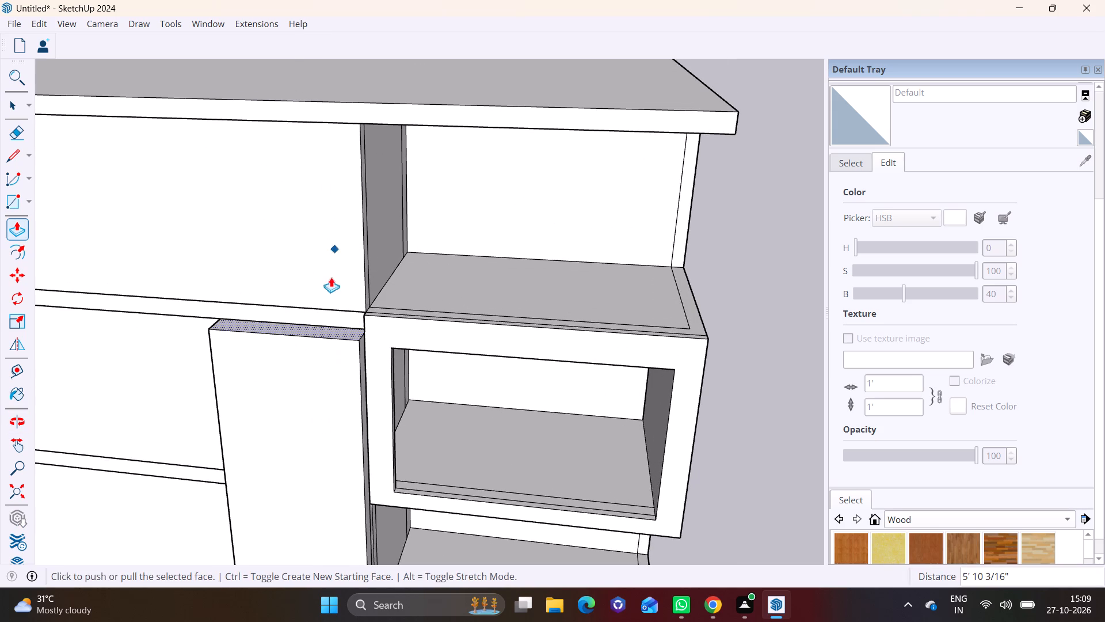
left_click_drag(323, 332, 324, 231)
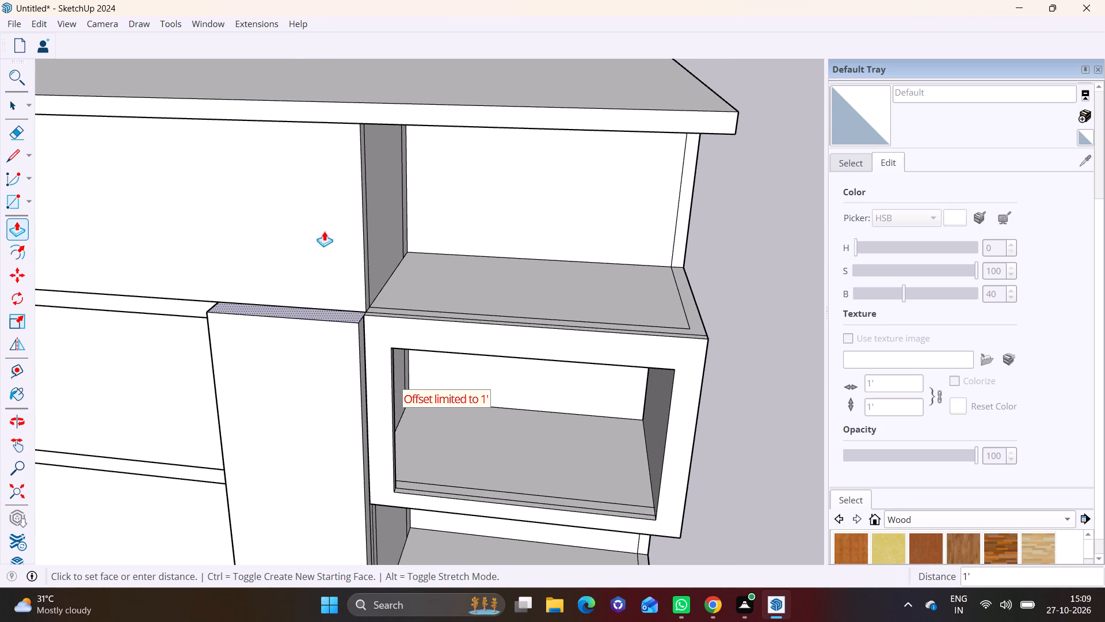
left_click_drag(324, 231, 330, 216)
left_click_drag(295, 308, 325, 117)
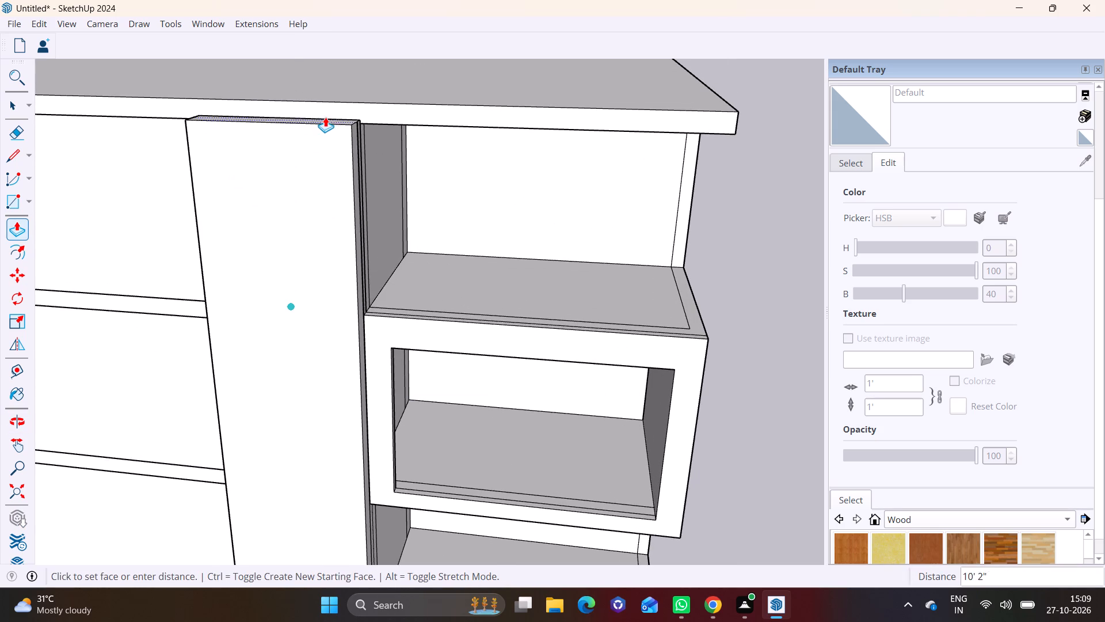
left_click_drag(325, 117, 327, 105)
left_click(379, 104)
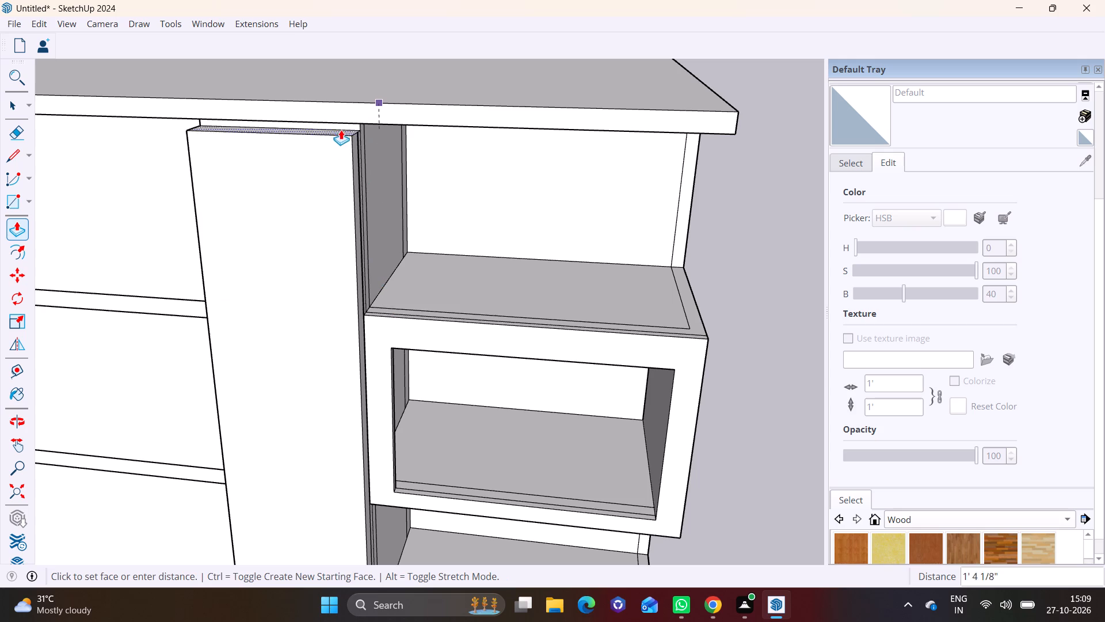
left_click(376, 100)
key("space")
left_click(731, 270)
Examine the full-height pillar from the corner side, from above and from the front.
middle_click_drag(576, 323, 440, 320)
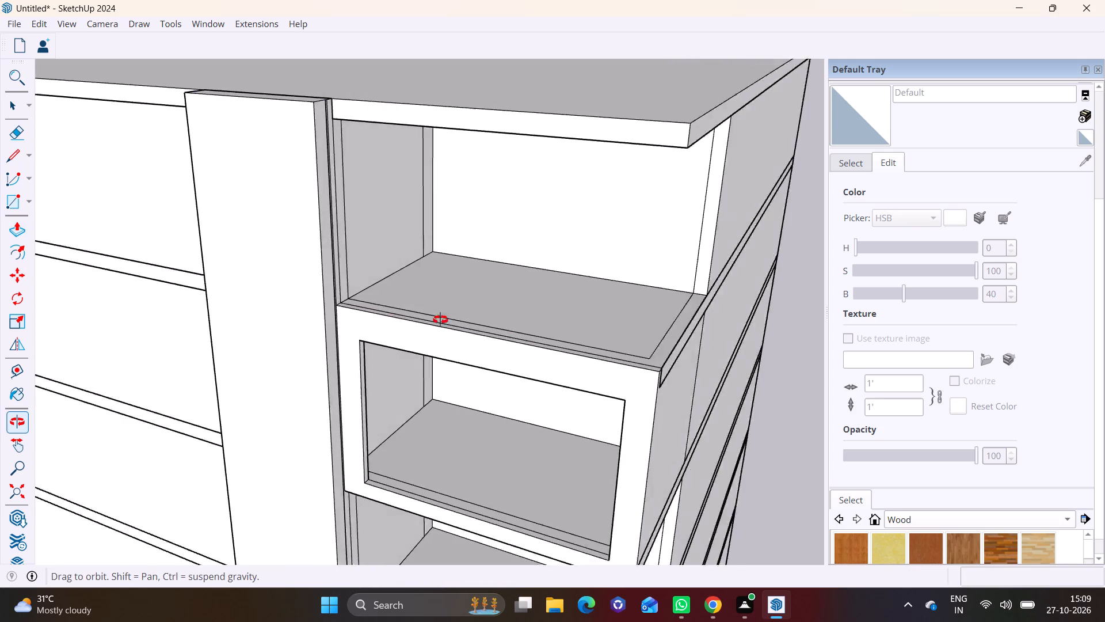
middle_click_drag(440, 320, 311, 287)
scroll(307, 274, "down", 1)
scroll(305, 204, "up", 5)
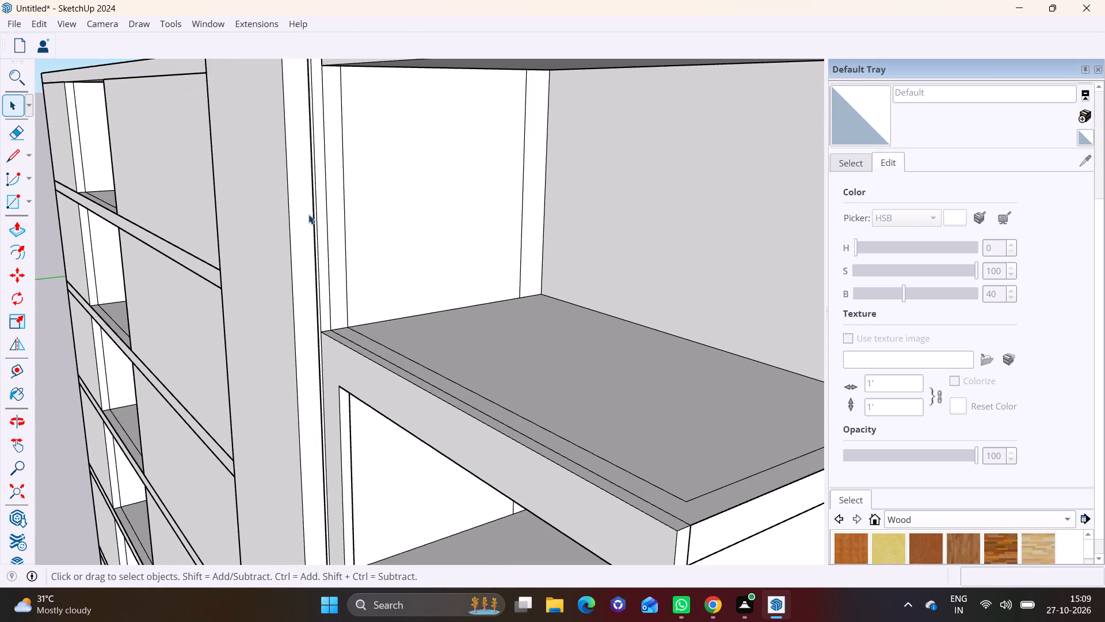
middle_click_drag(310, 218, 326, 388, "shift")
middle_click_drag(309, 280, 532, 327)
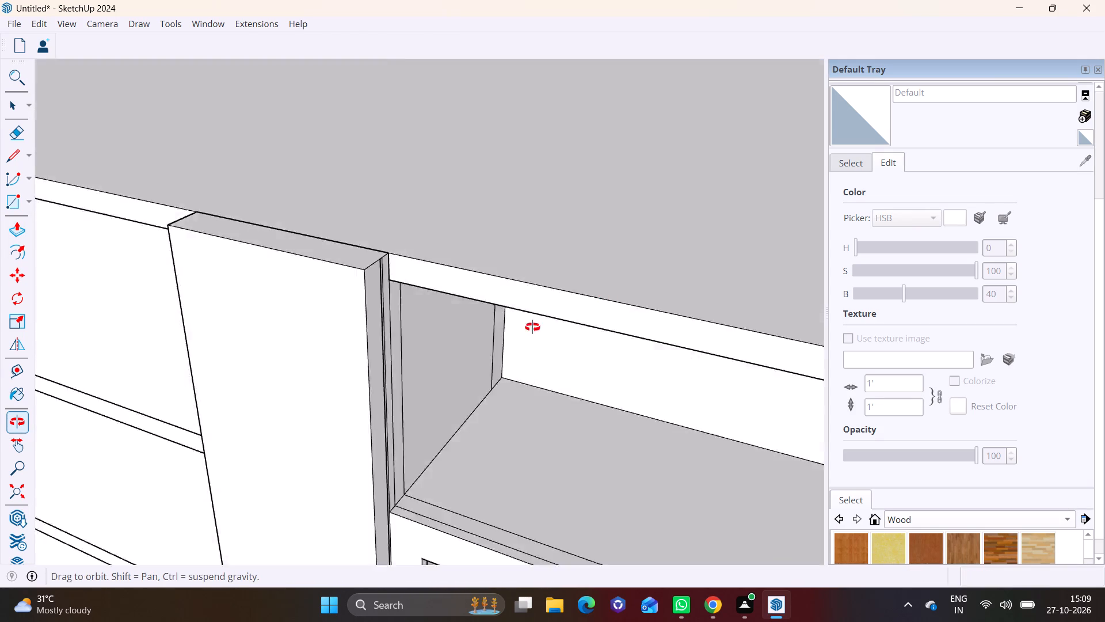
middle_click_drag(532, 327, 676, 274)
scroll(371, 336, "down", 14)
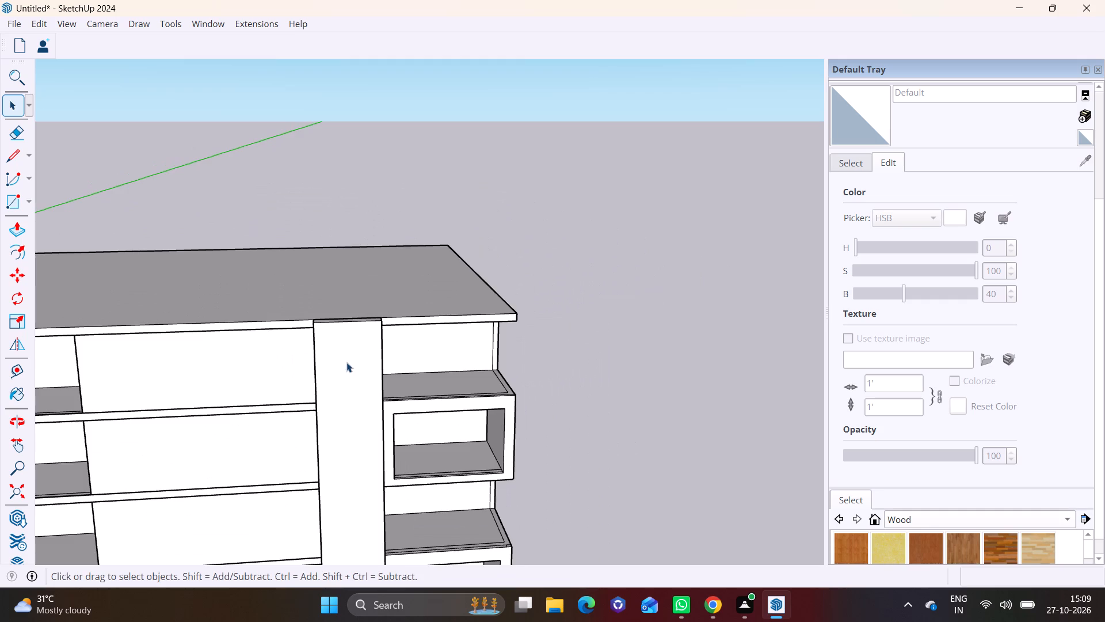
middle_click_drag(330, 368, 203, 307)
middle_click_drag(242, 378, 245, 273)
middle_click_drag(277, 388, 67, 393)
Push/pull the pillar's front face about 8 7/16" inward toward the facade to make it thinner.
scroll(182, 348, "up", 5)
left_click(340, 347)
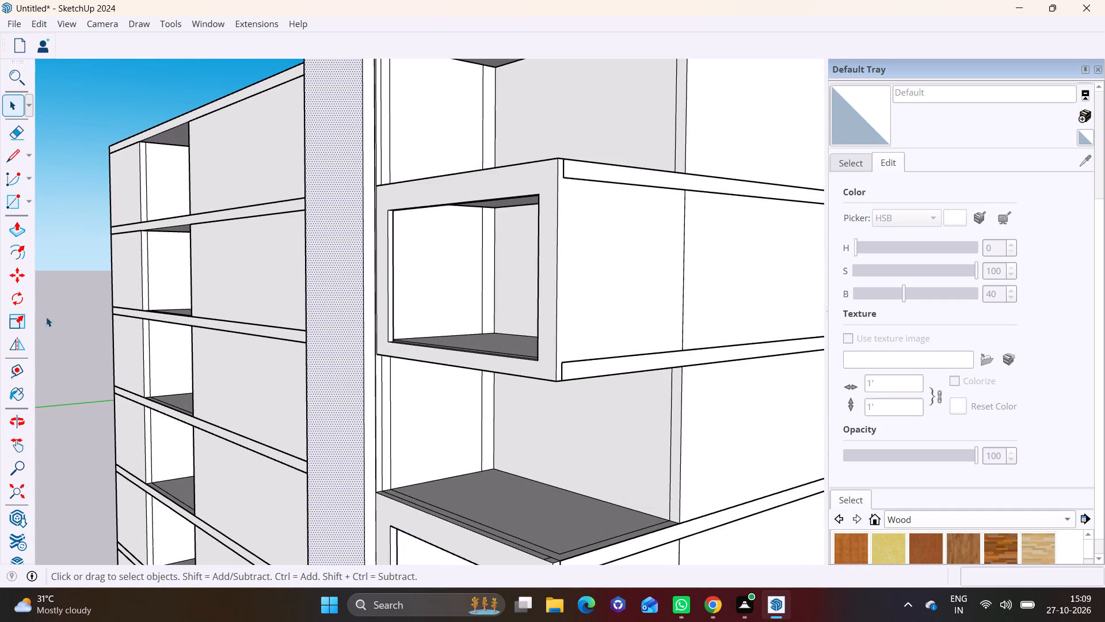
left_click(22, 246)
left_click(323, 306)
key("space")
left_click(7, 222)
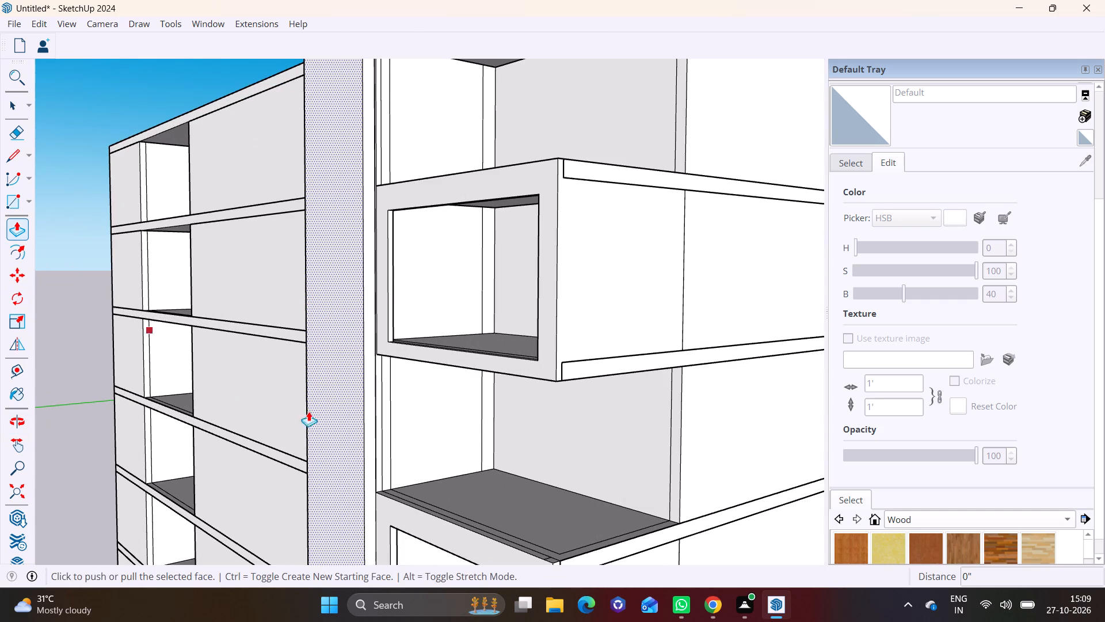
left_click(336, 406)
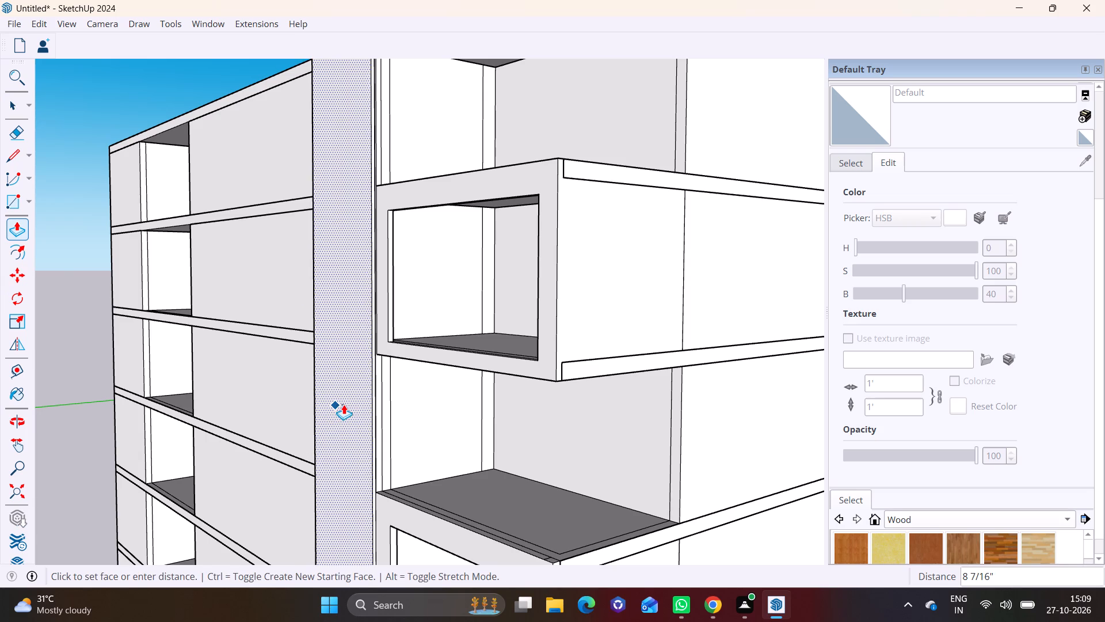
left_click(344, 404)
key("space")
left_click(62, 382)
Push/pull the pillar's front face further inward in several small passes, the first about 3 1/4", to make it thinner still.
middle_click_drag(216, 343, 348, 499)
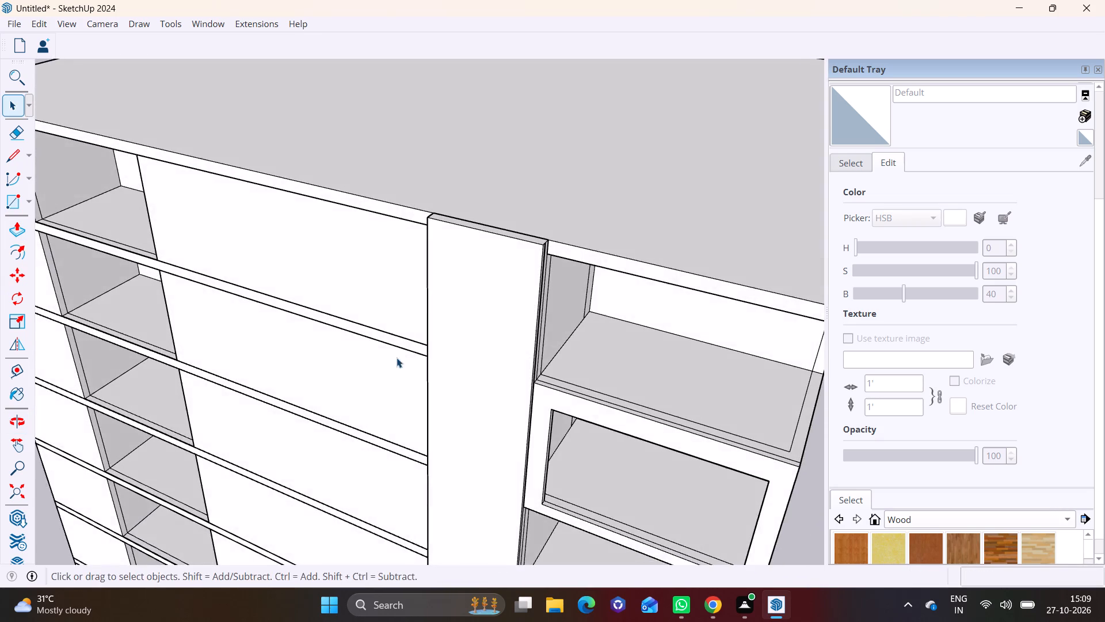
scroll(435, 313, "up", 2)
middle_click_drag(469, 313, 706, 342)
scroll(708, 346, "up", 4)
middle_click_drag(588, 229, 471, 302, "shift")
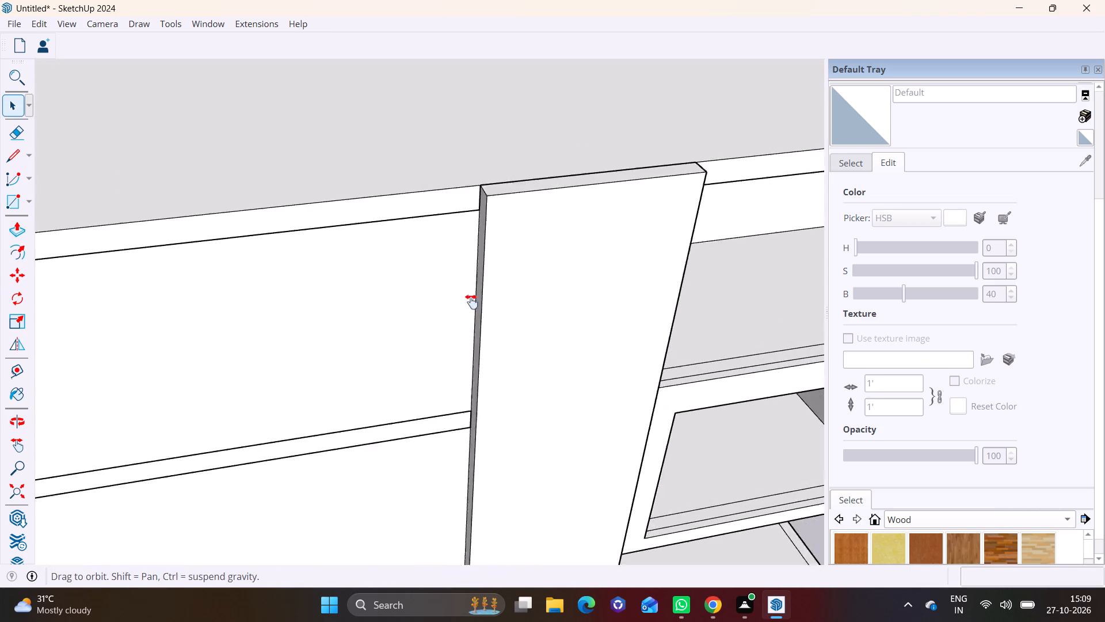
middle_click_drag(471, 302, 452, 313, "shift")
middle_click_drag(454, 328, 577, 352)
left_click(594, 329)
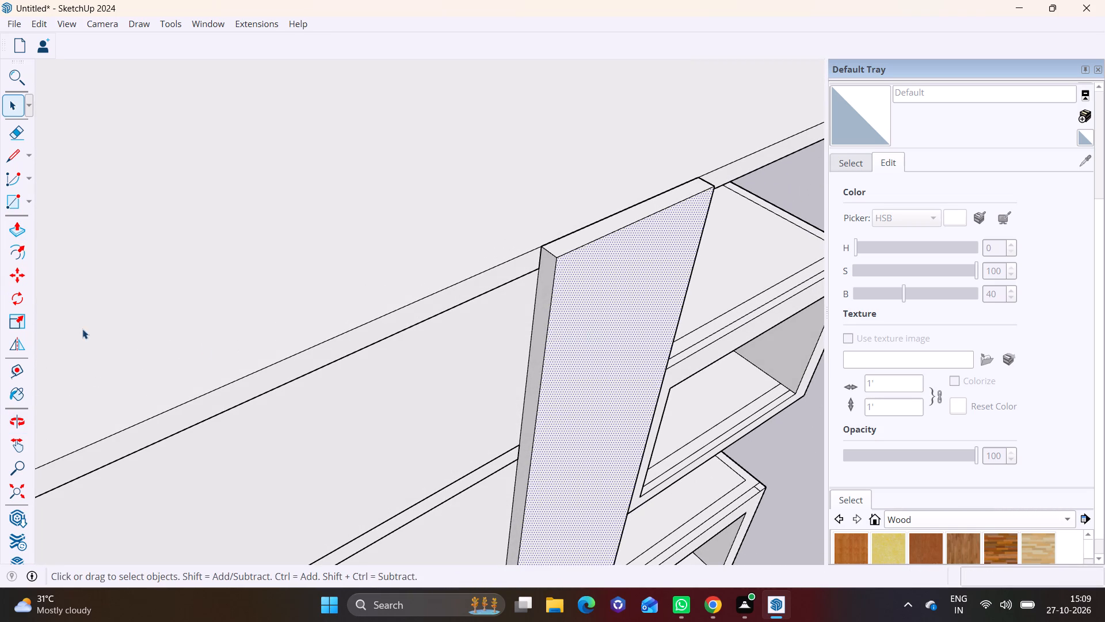
left_click(23, 223)
left_click(613, 370)
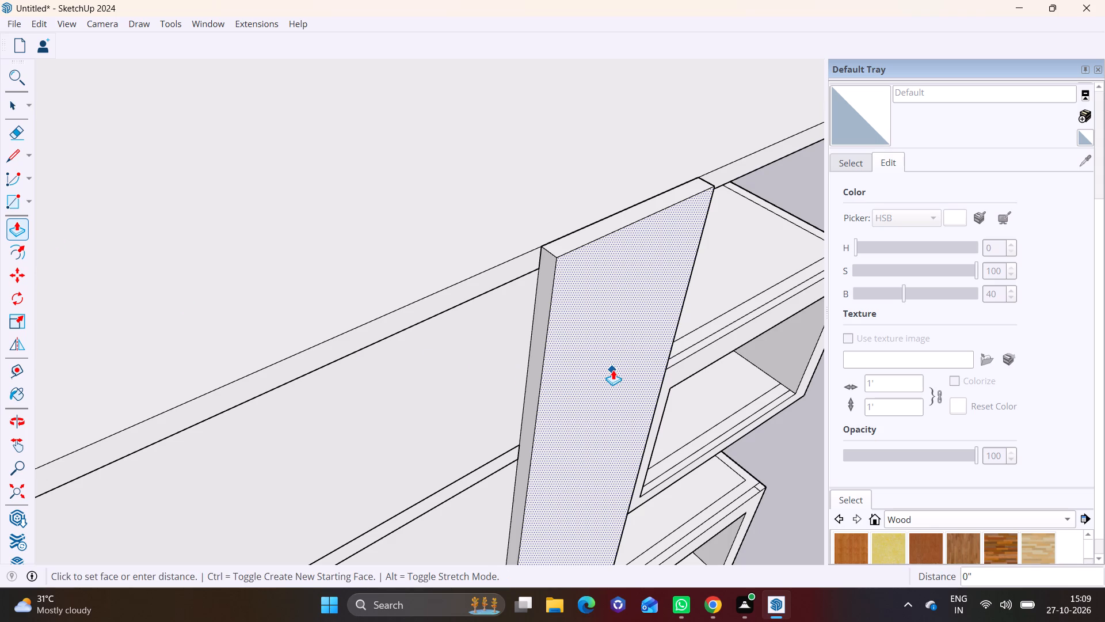
left_click(594, 355)
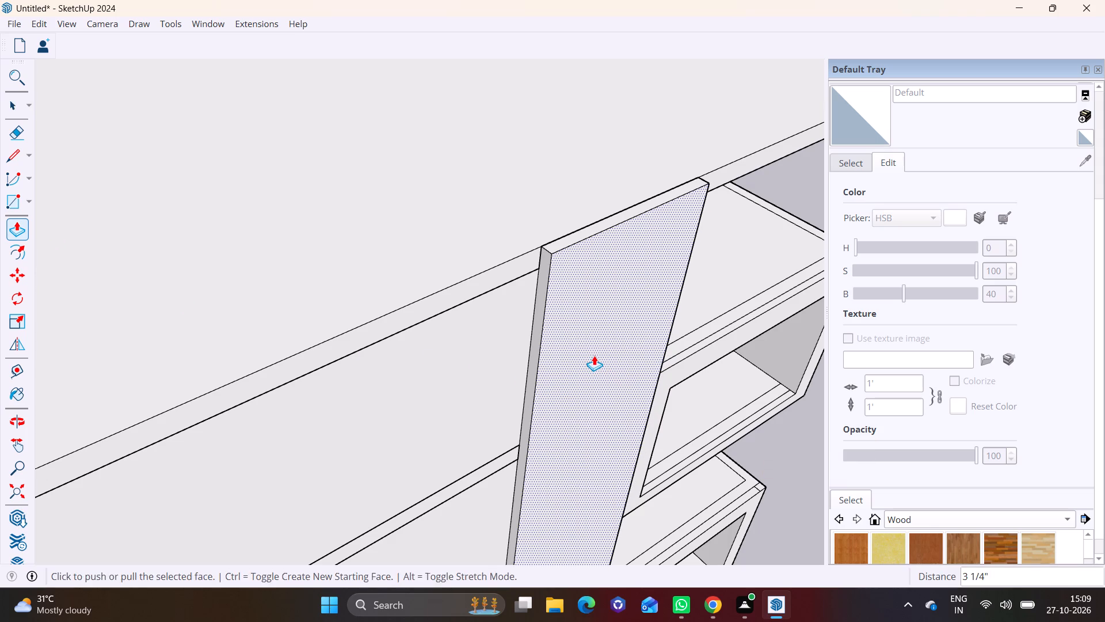
left_click(587, 374)
left_click(578, 369)
left_click(572, 351)
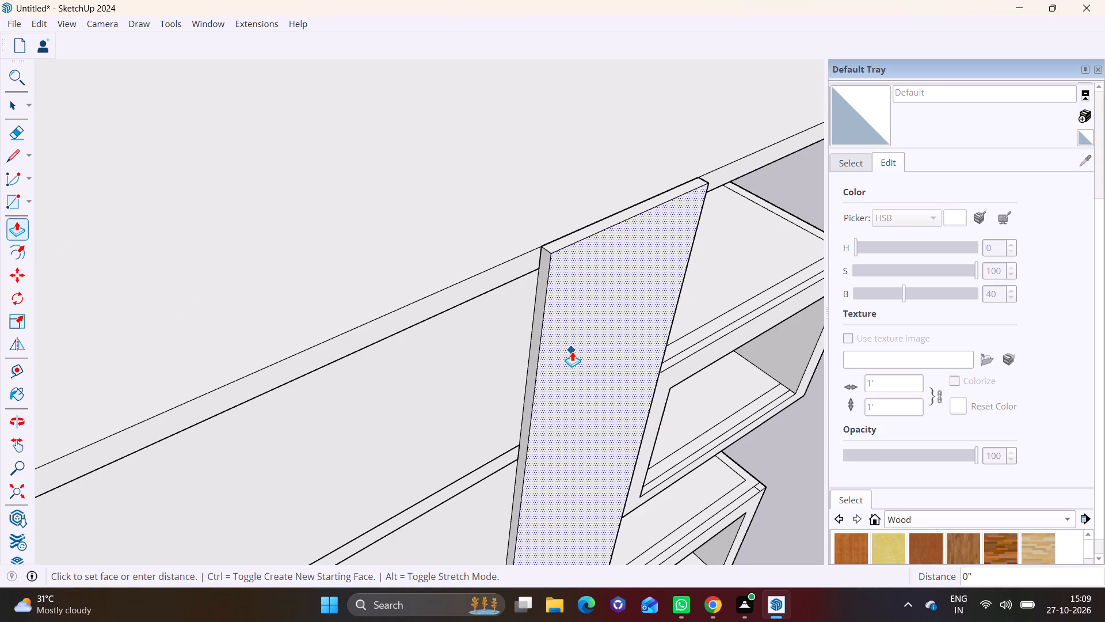
left_click(570, 340)
left_click(584, 367)
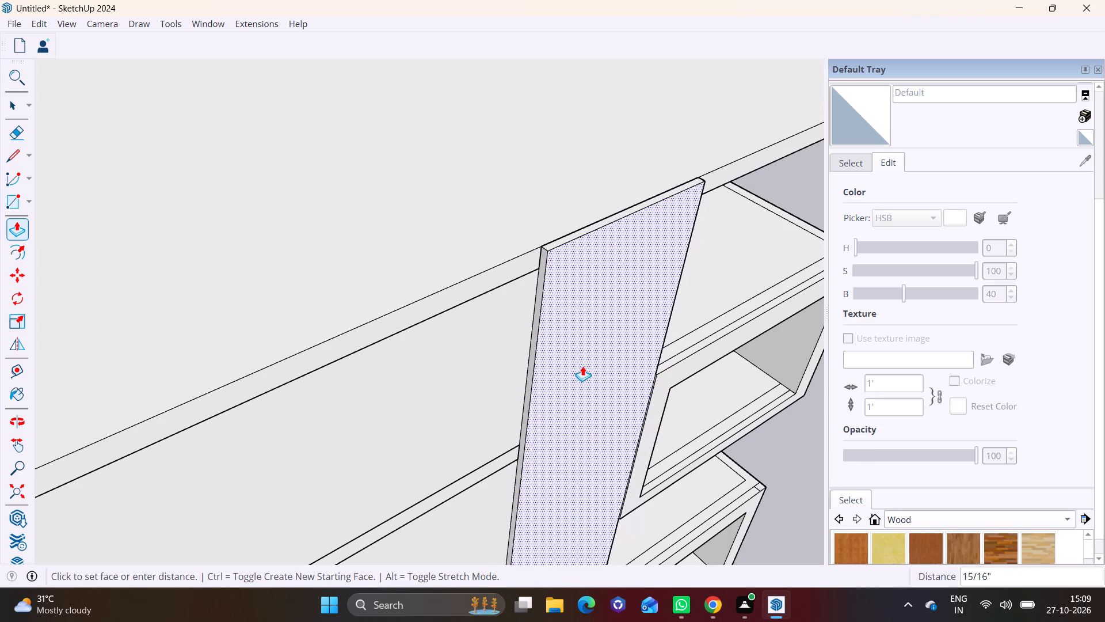
left_click(581, 363)
key("space")
Extend the pillar's bottom face about 1' 9 7/16" downward to the upper edge of the lowest slab.
scroll(411, 353, "down", 5)
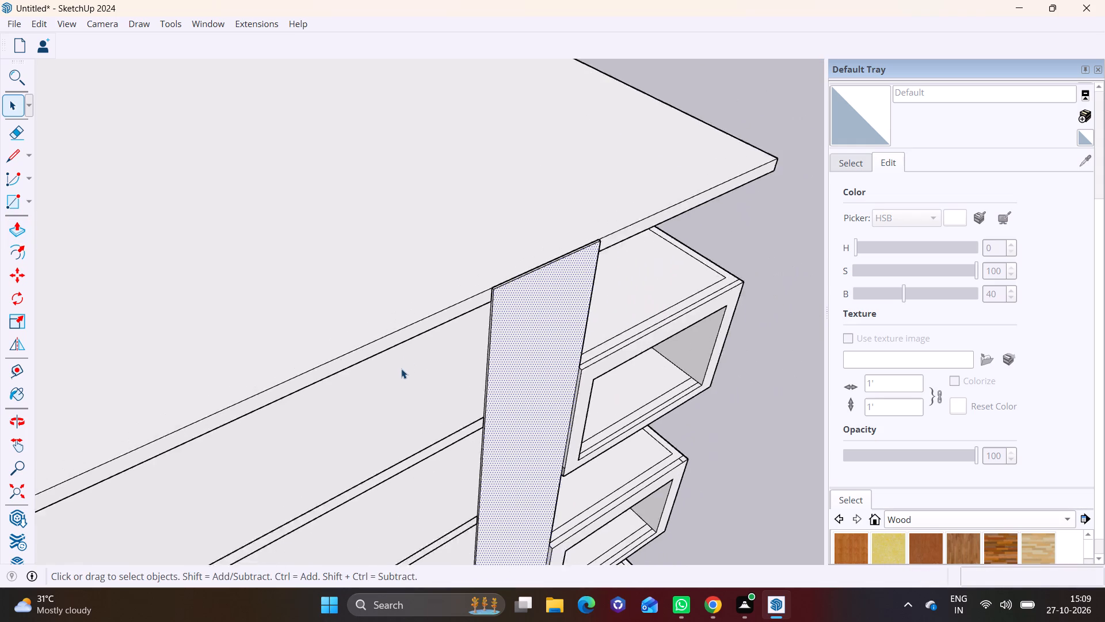
scroll(401, 369, "down", 4)
middle_click_drag(400, 371, 225, 208)
scroll(323, 278, "down", 2)
middle_click_drag(385, 338, 270, 304)
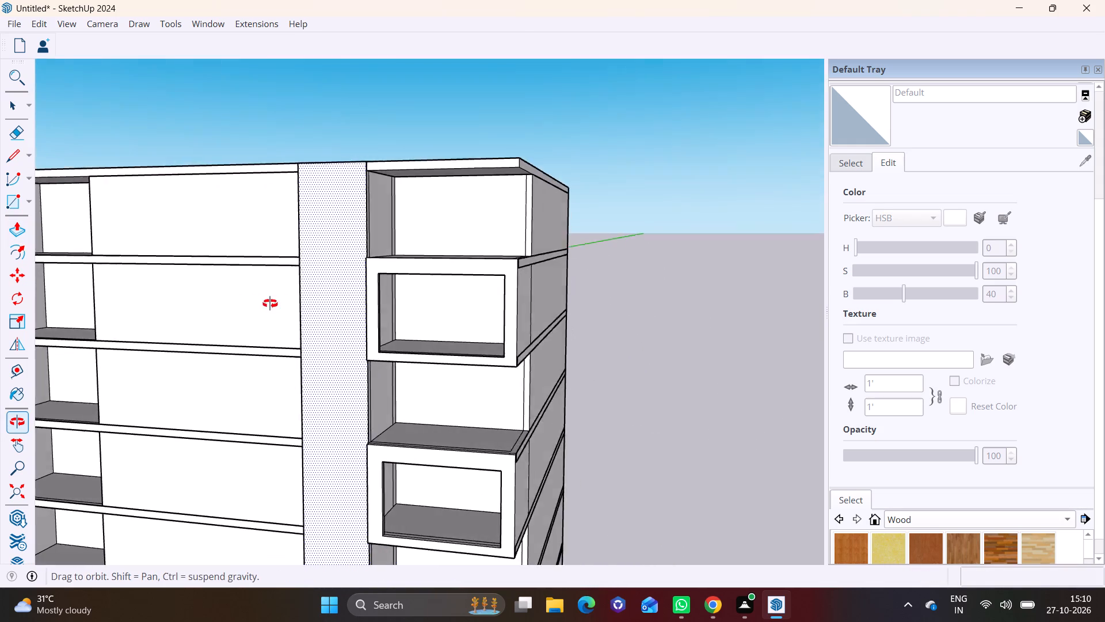
middle_click_drag(270, 304, 337, 249)
middle_click_drag(331, 346, 355, 188, "shift")
scroll(345, 524, "up", 2)
middle_click_drag(365, 533, 365, 378, "shift")
scroll(383, 513, "up", 2)
middle_click(383, 513)
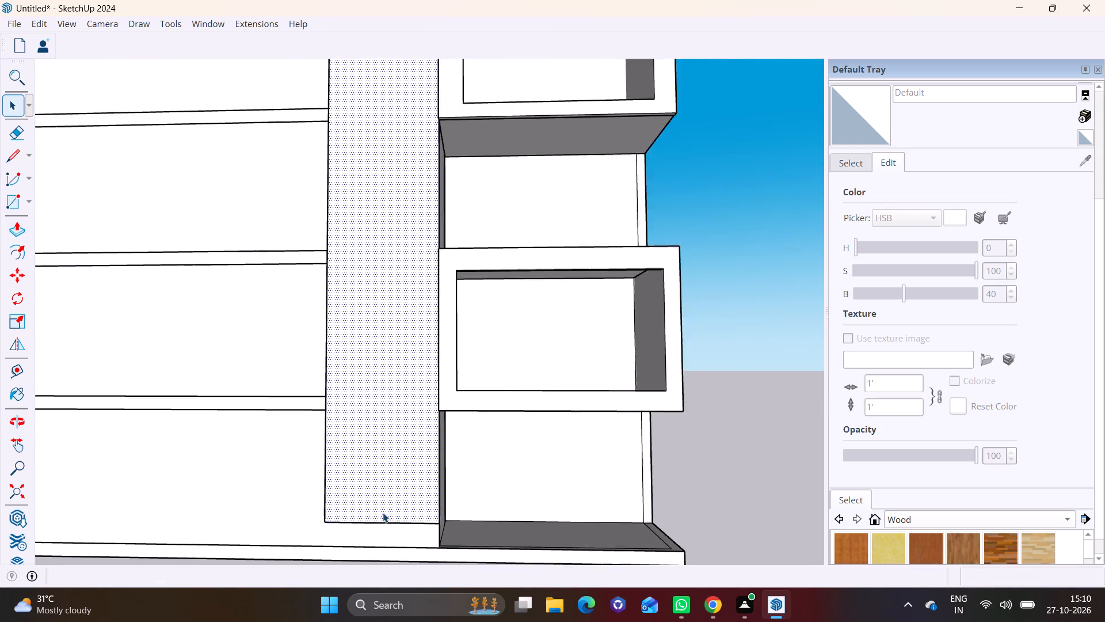
middle_click_drag(383, 513, 393, 380)
middle_click_drag(400, 291, 439, 234)
scroll(418, 287, "up", 10)
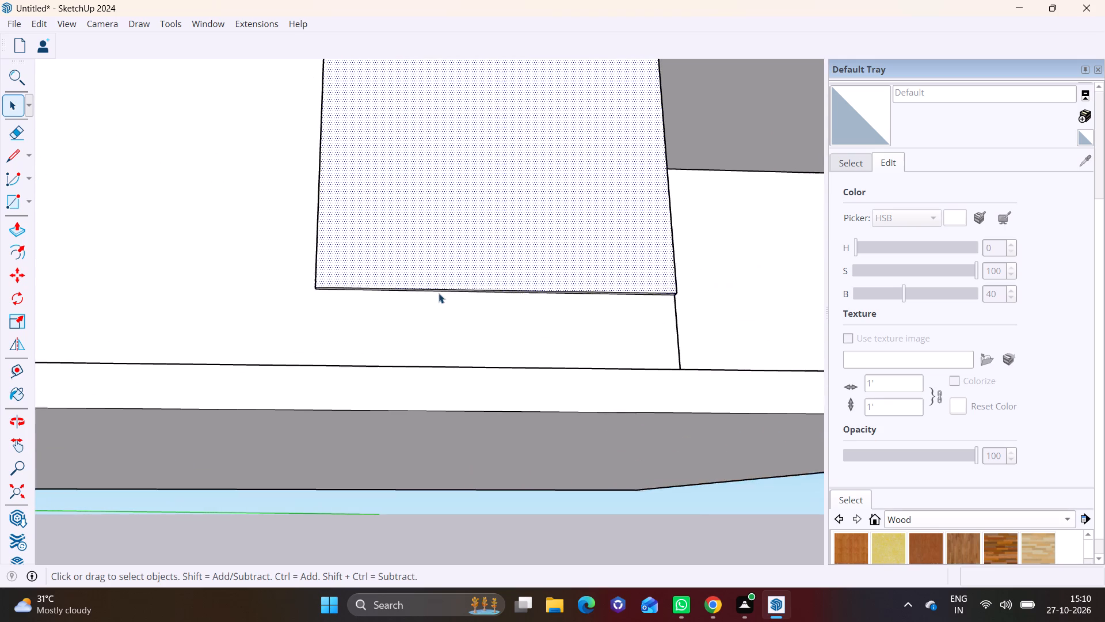
scroll(439, 293, "up", 4)
middle_click_drag(437, 286, 442, 267)
scroll(441, 268, "up", 6)
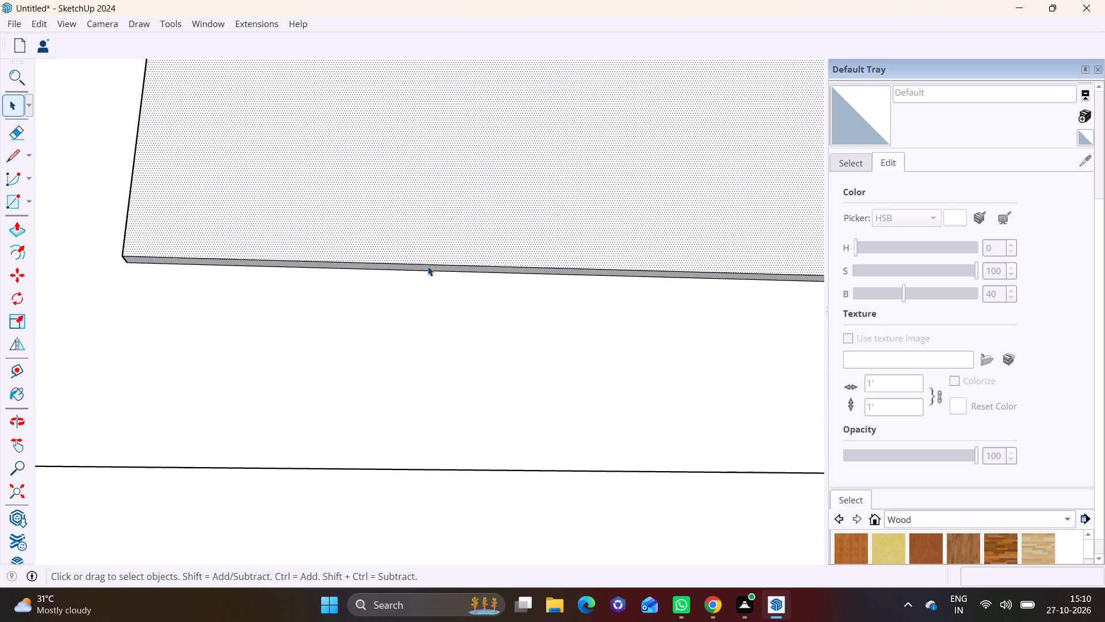
left_click(429, 267)
left_click(13, 233)
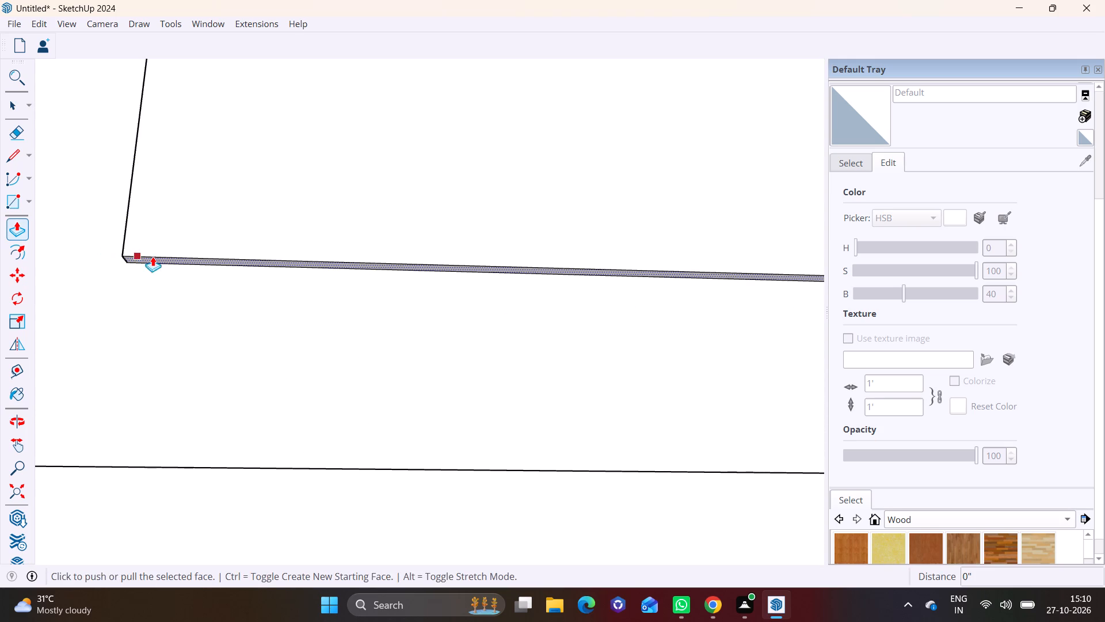
left_click(162, 259)
left_click(167, 469)
key("space")
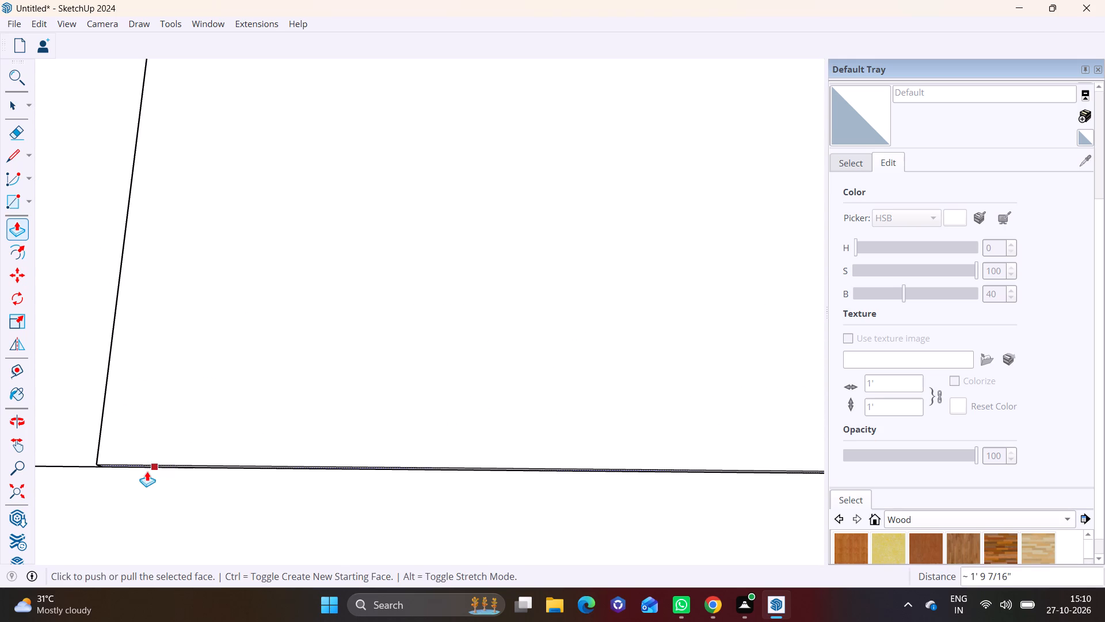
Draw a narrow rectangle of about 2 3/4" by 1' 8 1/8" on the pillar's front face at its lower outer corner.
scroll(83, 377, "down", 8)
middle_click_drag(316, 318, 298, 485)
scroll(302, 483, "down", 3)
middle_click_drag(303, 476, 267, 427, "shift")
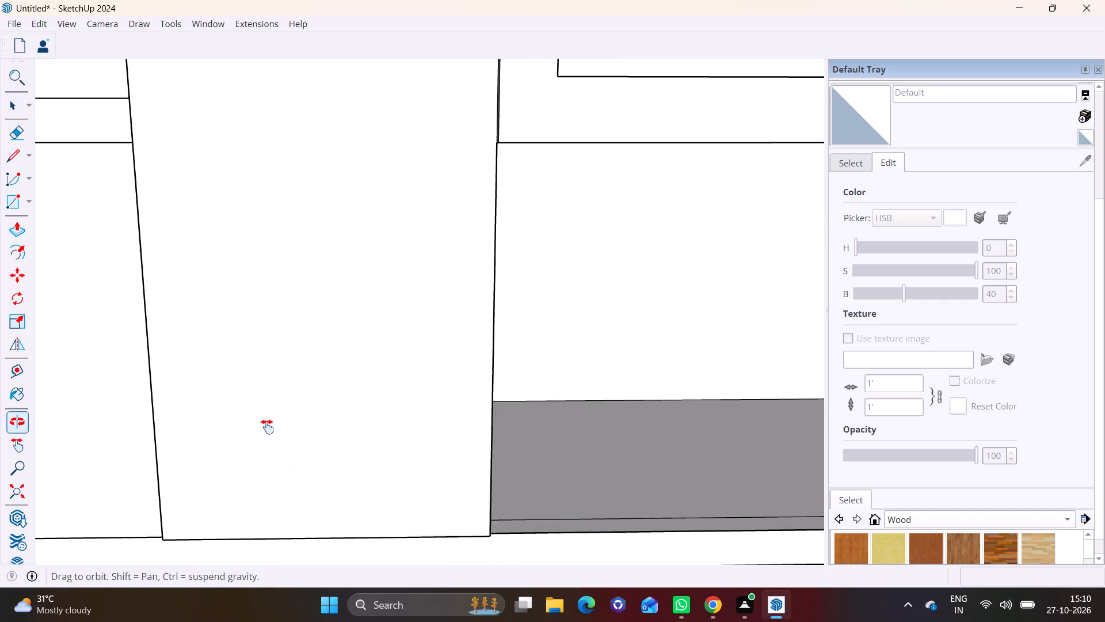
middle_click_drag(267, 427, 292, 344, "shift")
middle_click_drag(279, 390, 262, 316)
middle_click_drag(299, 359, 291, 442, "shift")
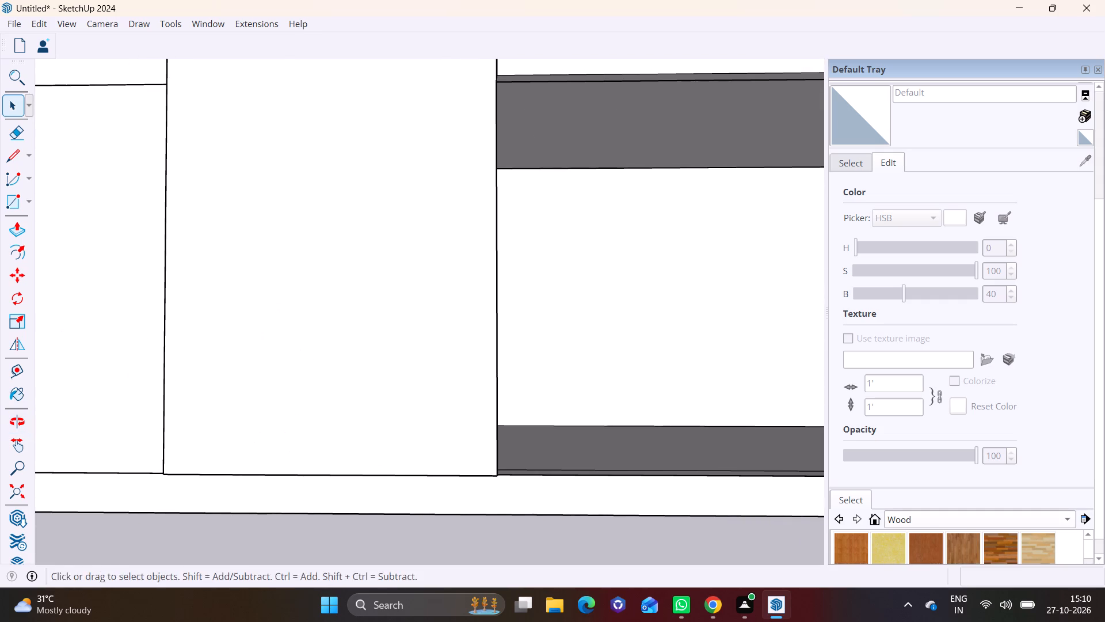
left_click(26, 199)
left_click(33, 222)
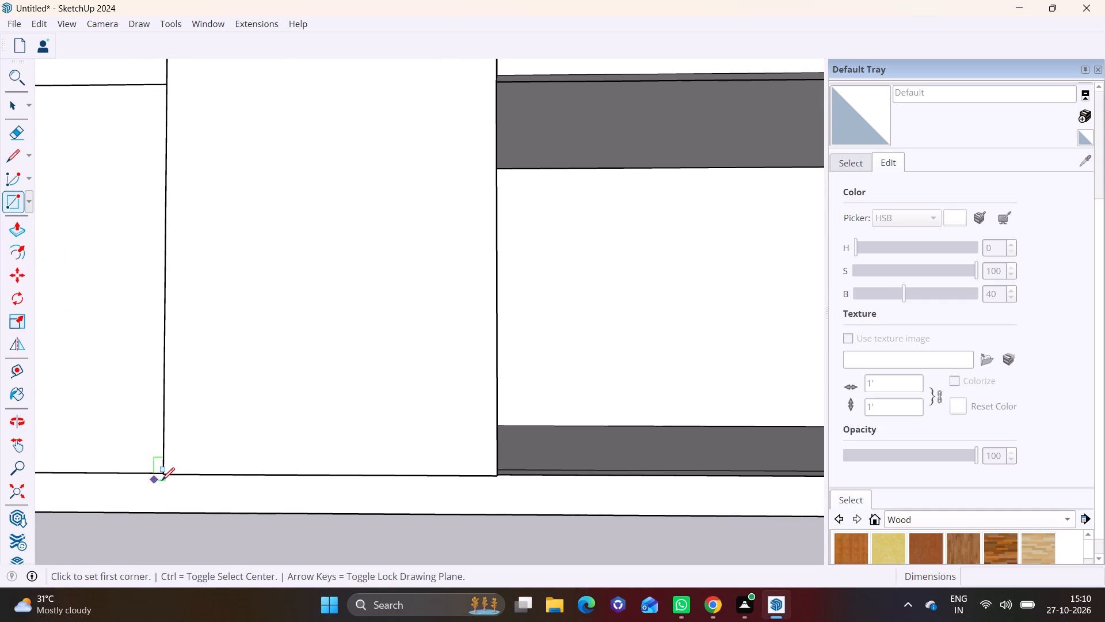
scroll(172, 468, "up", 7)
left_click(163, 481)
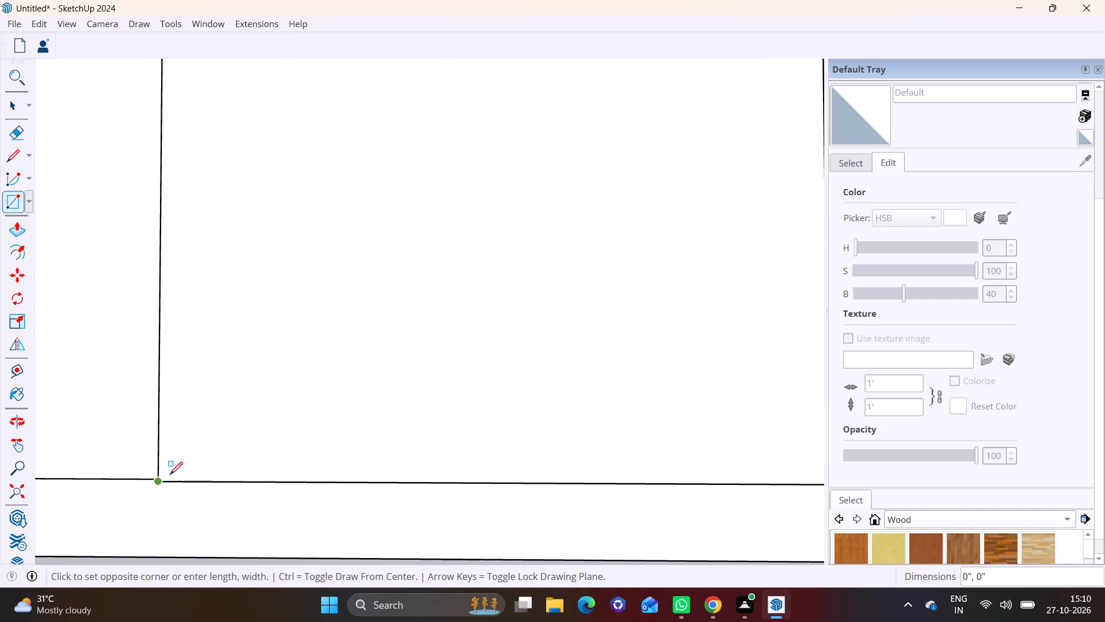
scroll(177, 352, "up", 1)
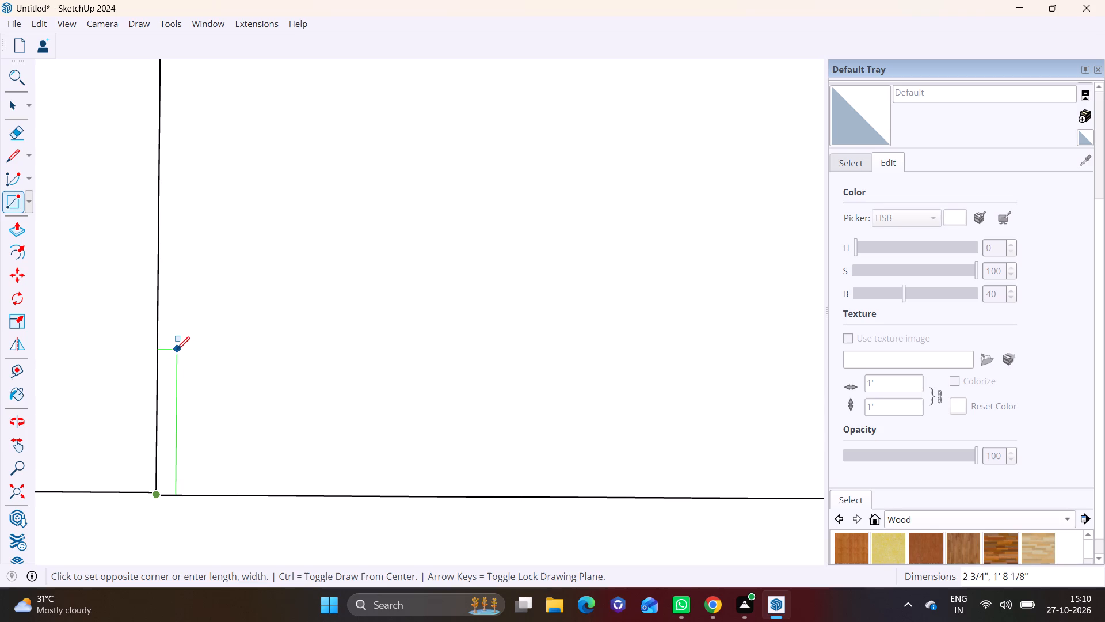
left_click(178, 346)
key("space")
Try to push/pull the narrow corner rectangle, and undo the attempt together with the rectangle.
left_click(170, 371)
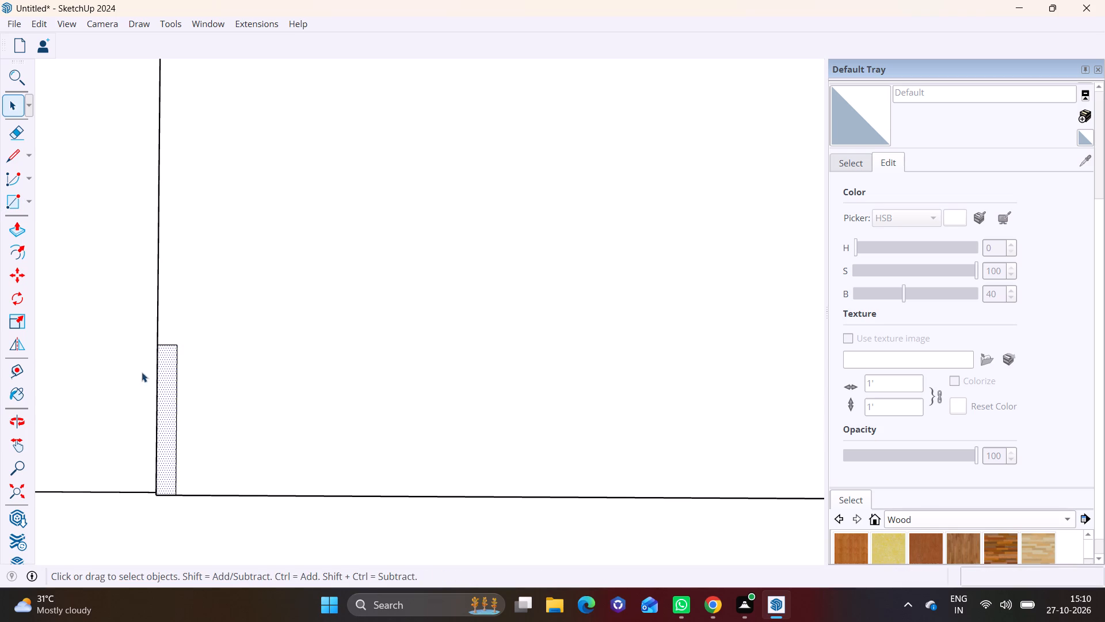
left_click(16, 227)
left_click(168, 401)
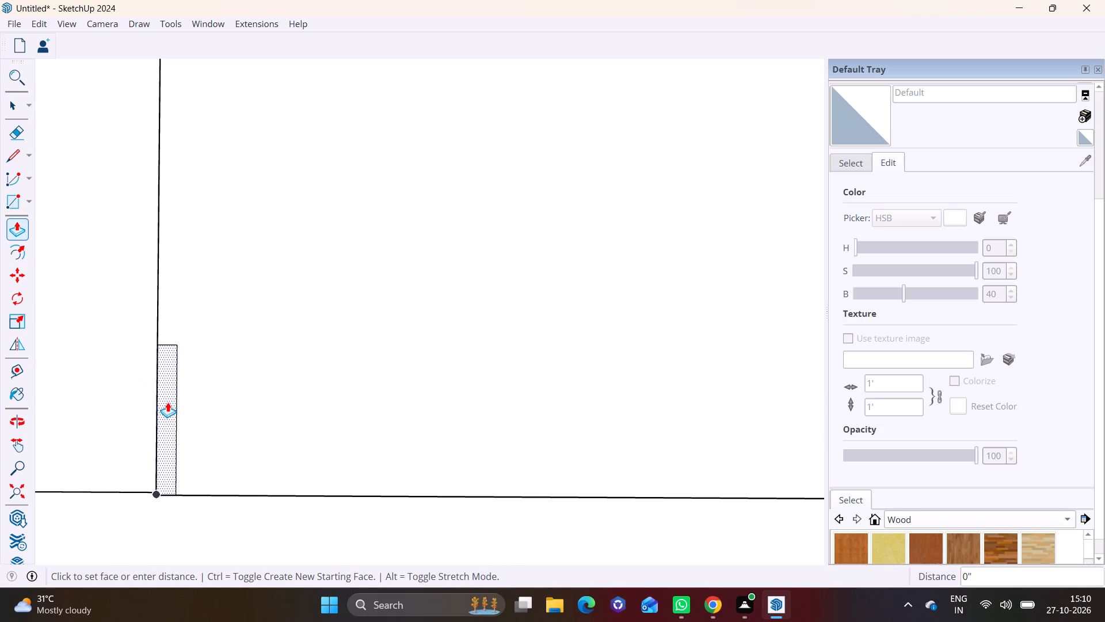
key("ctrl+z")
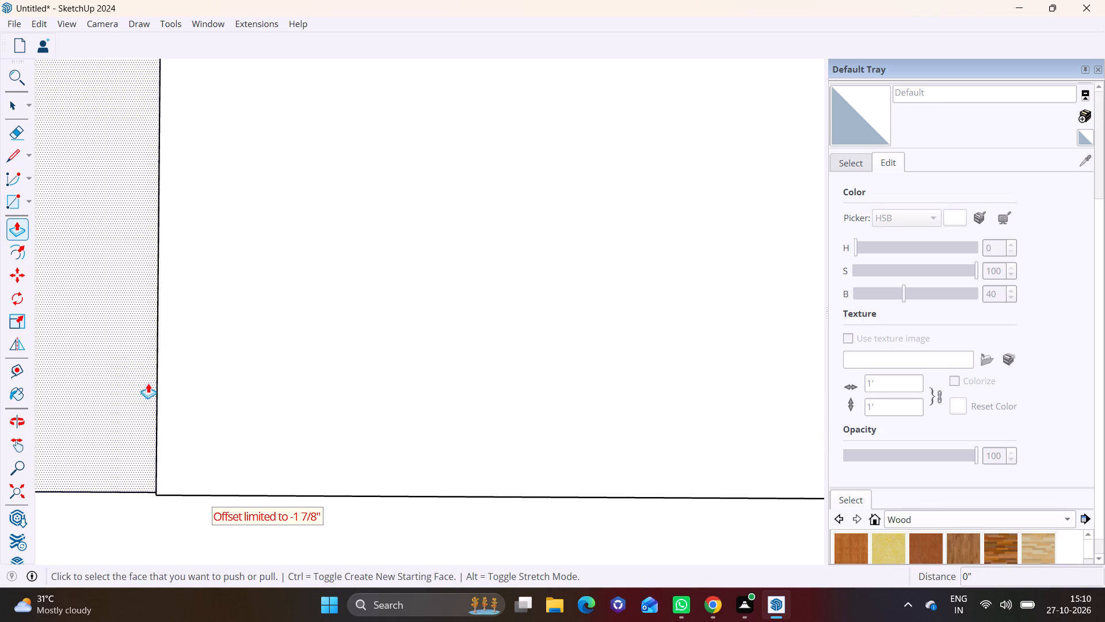
Redraw a narrow upright rectangle about 1' 10" tall at the lower outer corner of the pillar's front face.
middle_click_drag(253, 435, 56, 483)
scroll(195, 400, "up", 1)
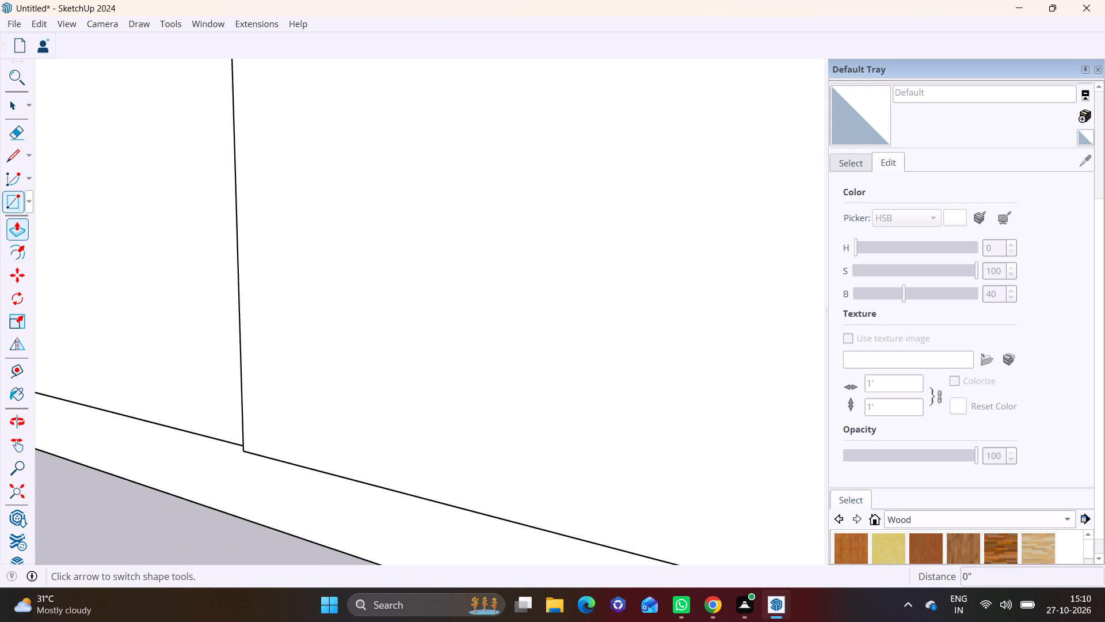
left_click(28, 200)
left_click(37, 218)
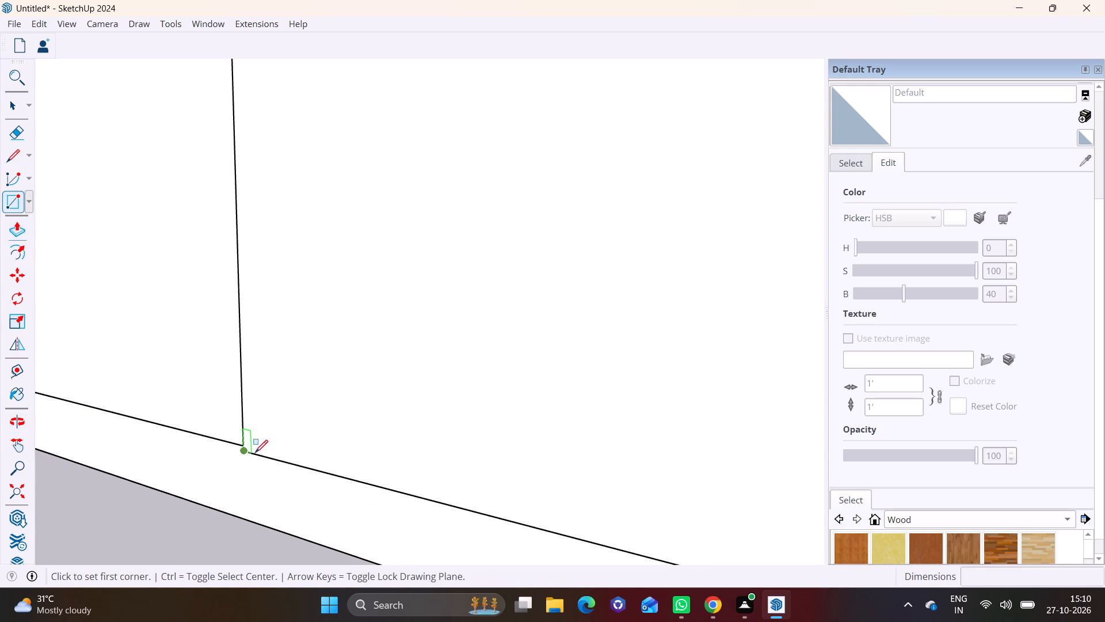
left_click(249, 451)
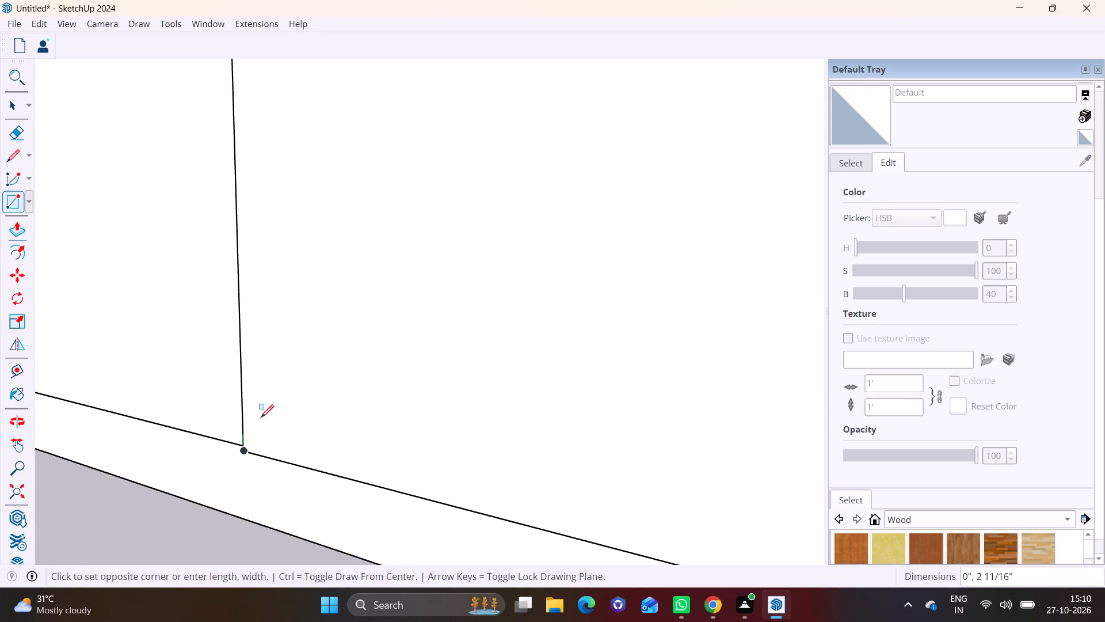
left_click(258, 310)
key("space")
Push/pull the narrow corner rectangle slightly outward from the pillar's front face to form a thin raised strip.
left_click(252, 341)
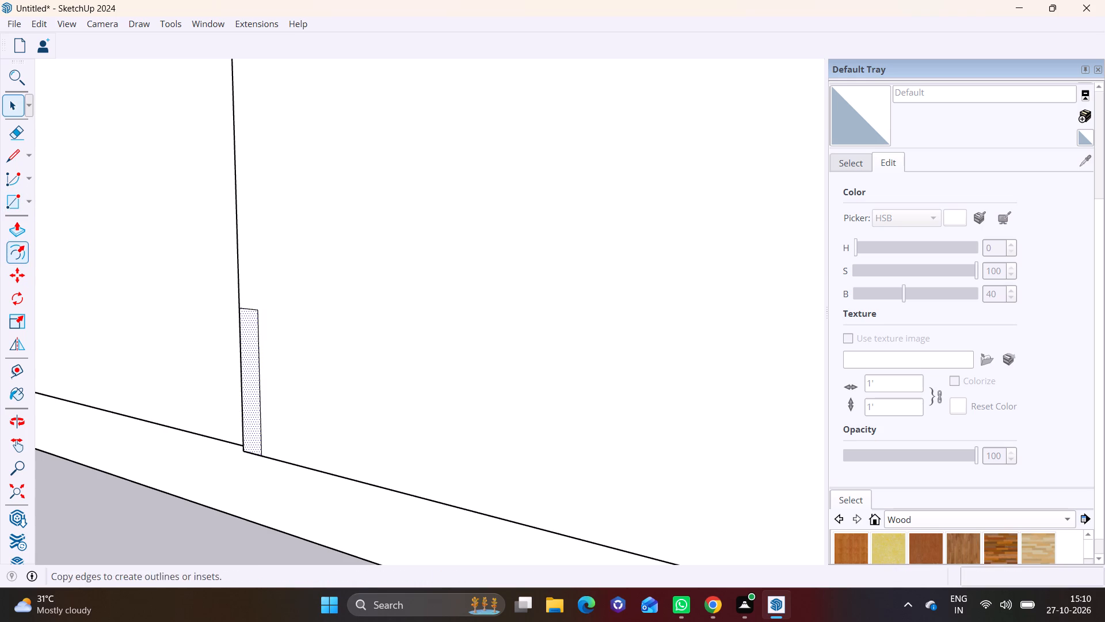
left_click(17, 233)
left_click(250, 389)
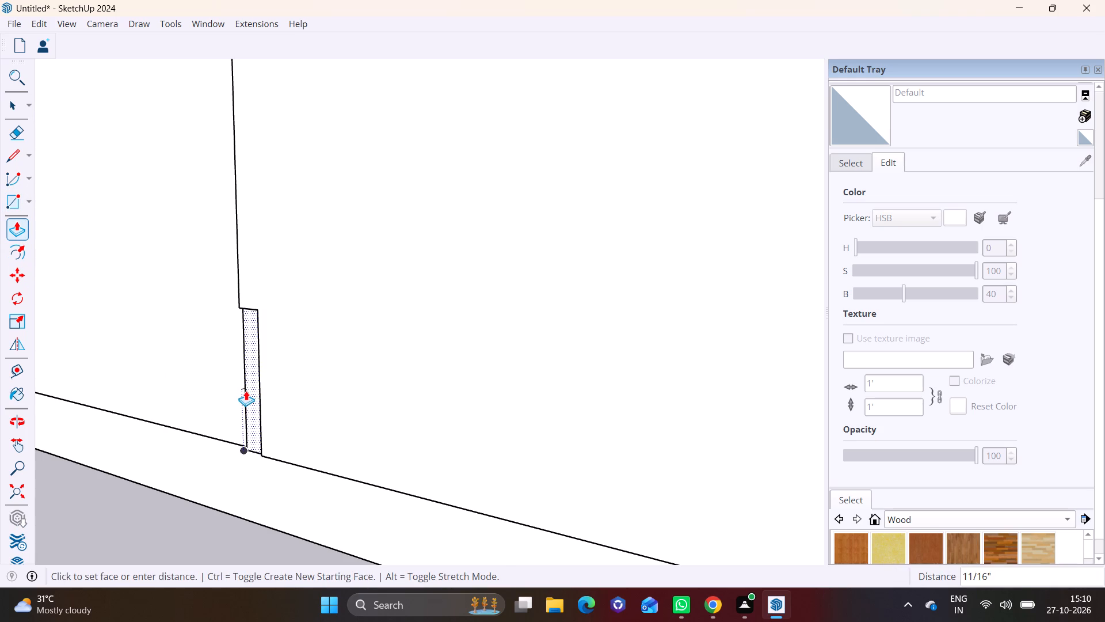
left_click(238, 396)
key("space")
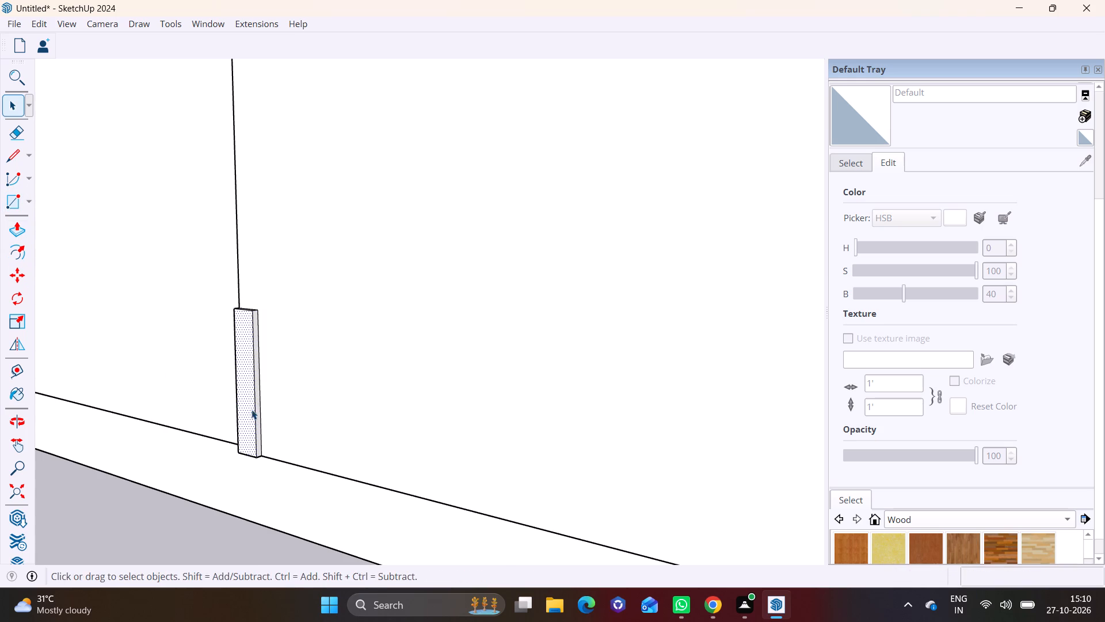
Draw a vertical line about 1' 10 1/16" long down the raised strip's side, continuing the pillar's front edge to the slab.
middle_click_drag(258, 404, 615, 340)
middle_click_drag(384, 367, 529, 379)
middle_click_drag(428, 439, 417, 370)
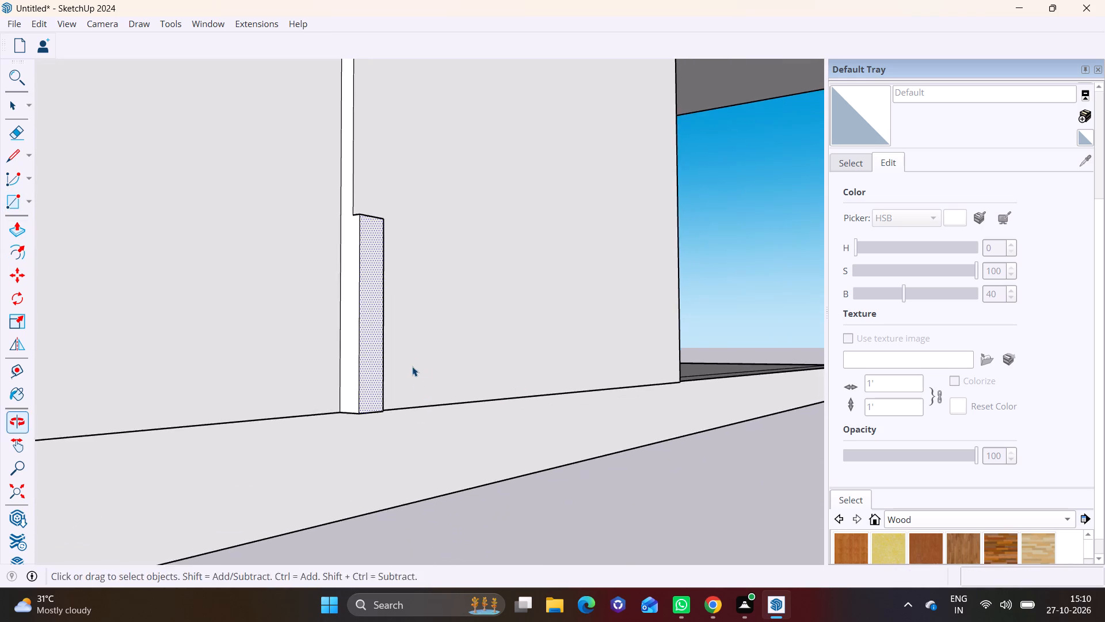
middle_click_drag(412, 366, 451, 380)
left_click(7, 154)
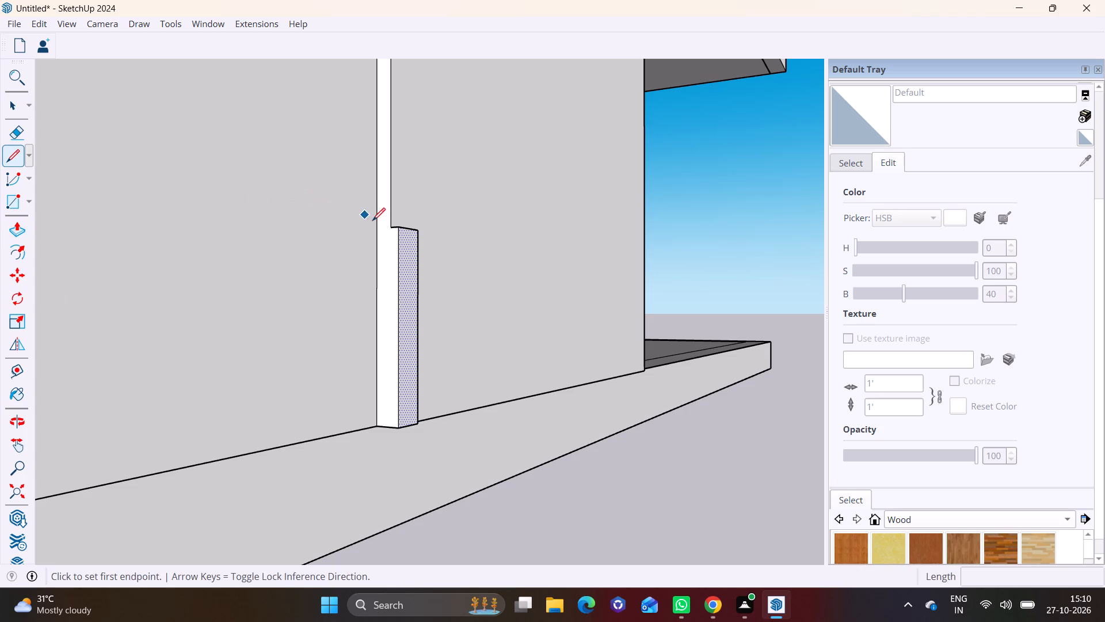
left_click(389, 227)
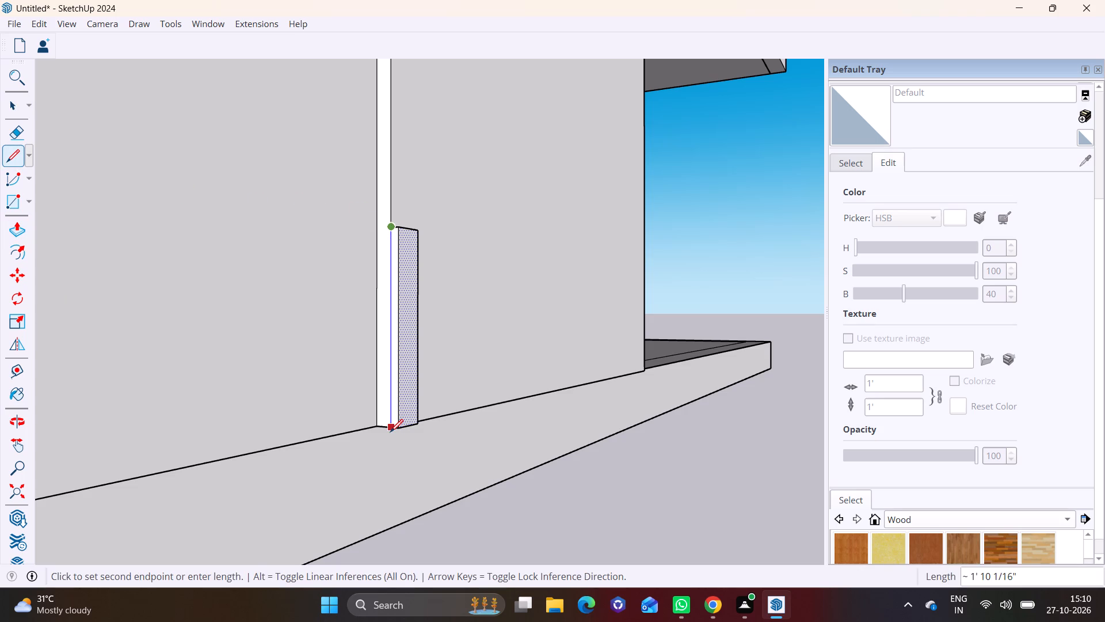
left_click(390, 432)
key("space")
Examine the raised strip at the foot of the pillar from the side and from the front.
middle_click_drag(458, 354, 384, 385)
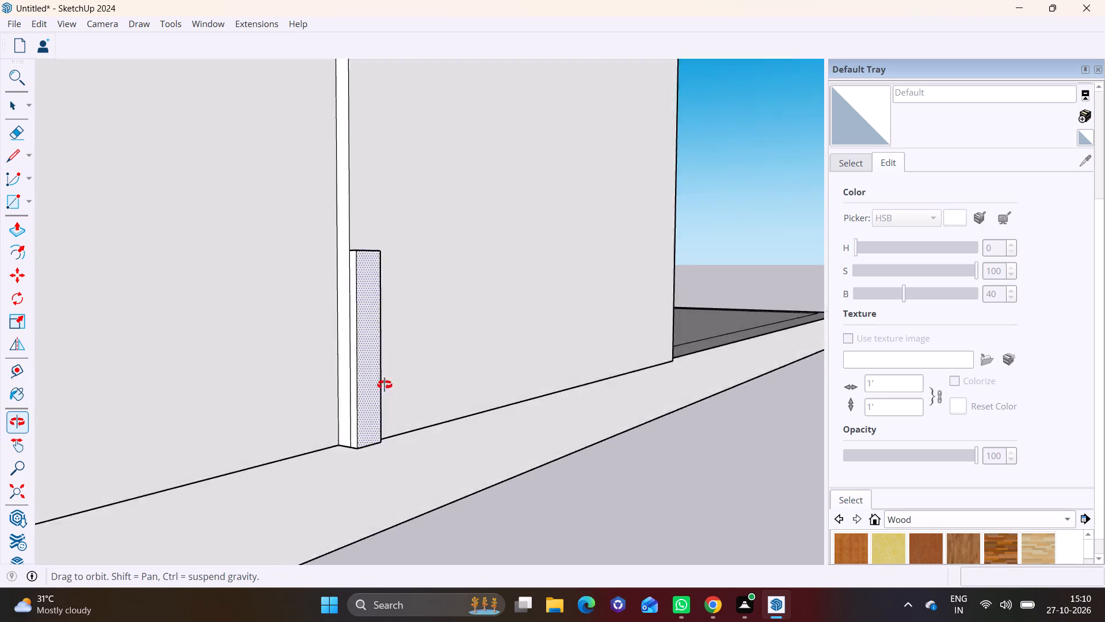
middle_click_drag(384, 385, 249, 403)
middle_click_drag(243, 374, 402, 323)
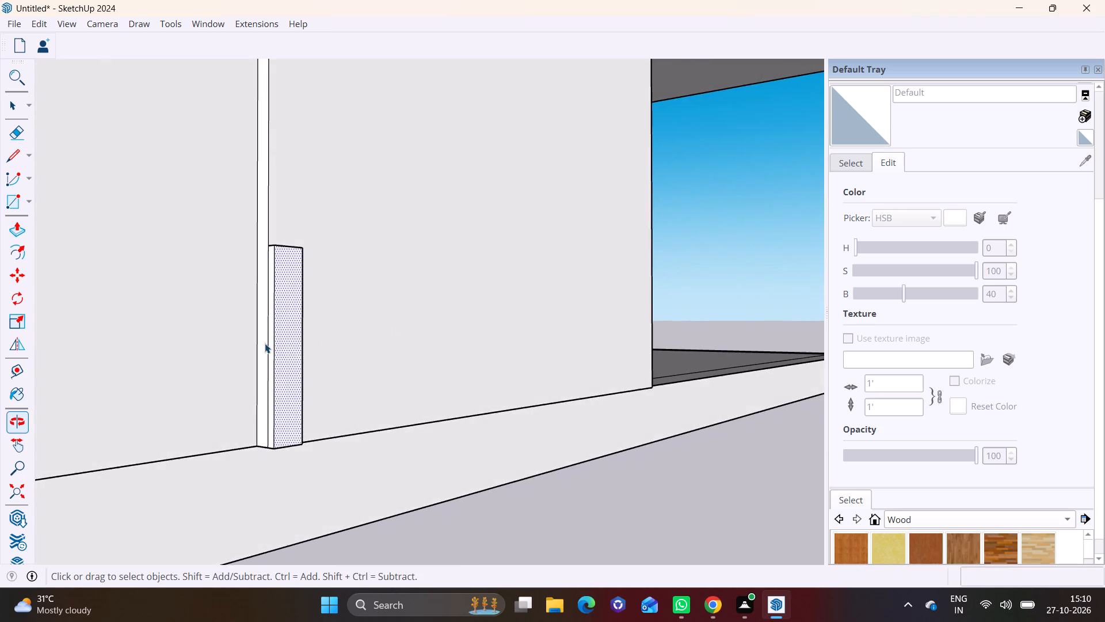
scroll(265, 343, "up", 5)
middle_click_drag(330, 367, 9, 403)
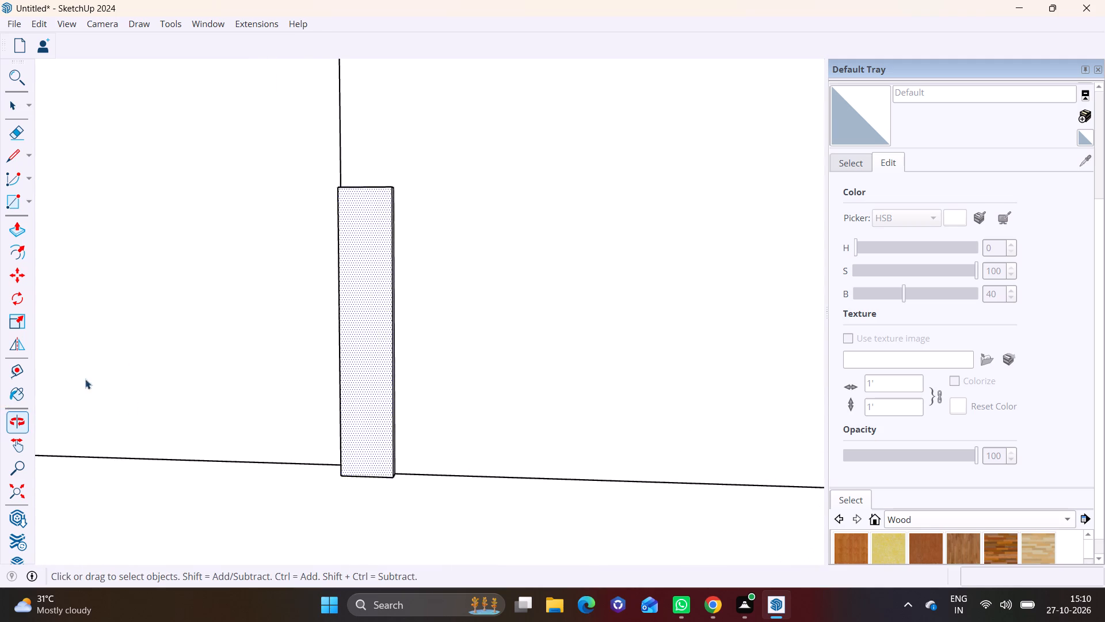
scroll(135, 355, "down", 20)
scroll(135, 355, "down", 3)
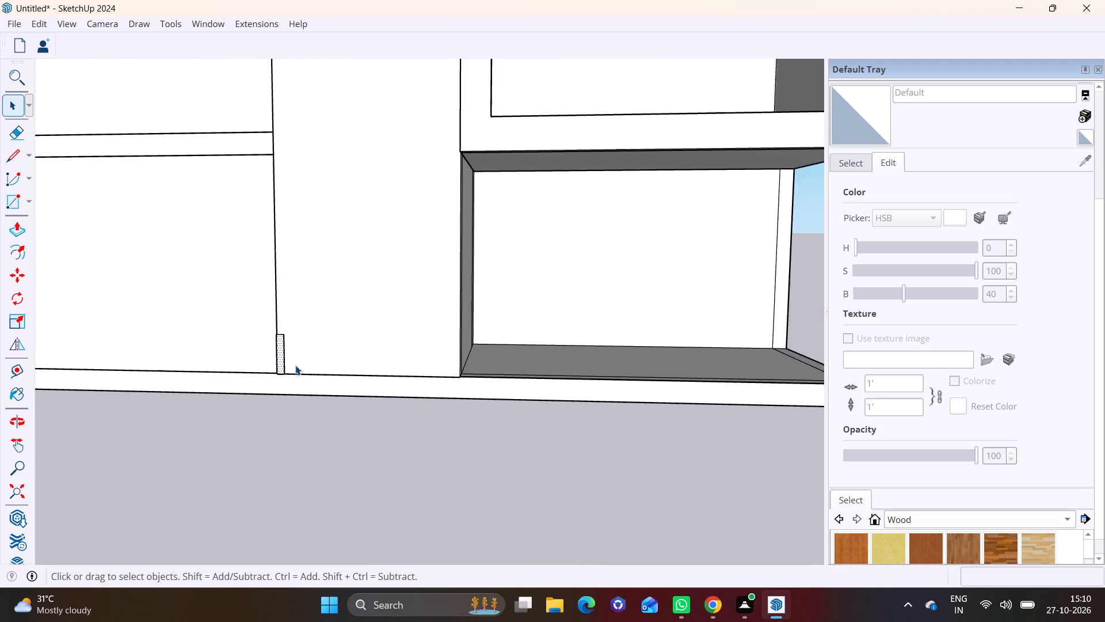
Push/pull the raised strip's inner side face slightly sideways across the pillar's front to widen the strip.
scroll(295, 365, "down", 2)
middle_click_drag(296, 383, 272, 329)
scroll(277, 333, "up", 18)
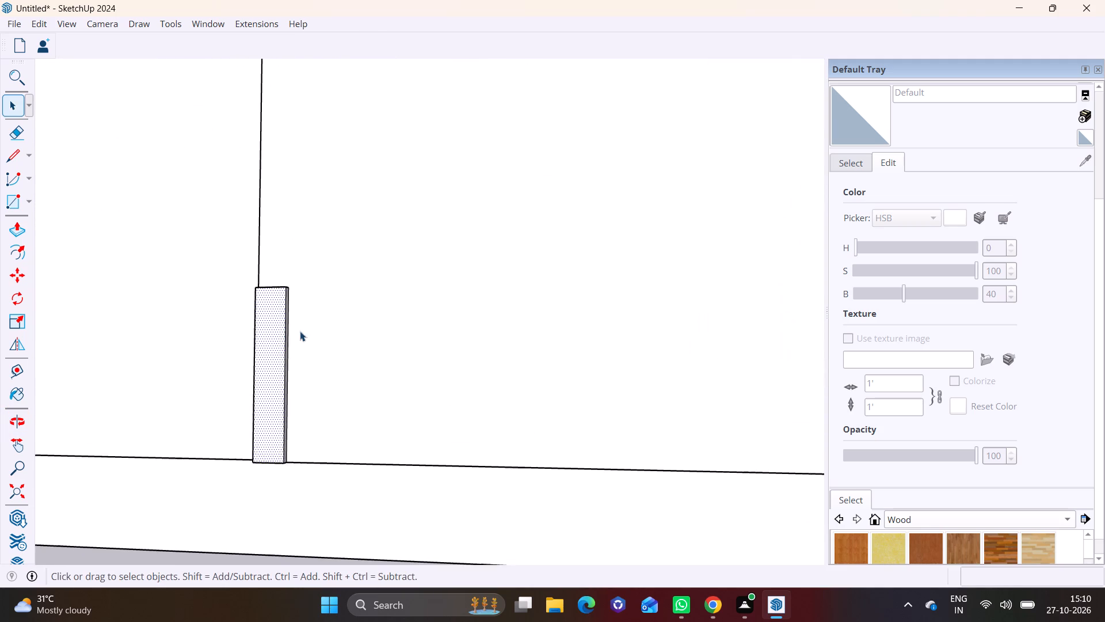
middle_click_drag(300, 331, 204, 389)
scroll(333, 339, "up", 6)
middle_click_drag(283, 347, 216, 373)
scroll(267, 345, "up", 3)
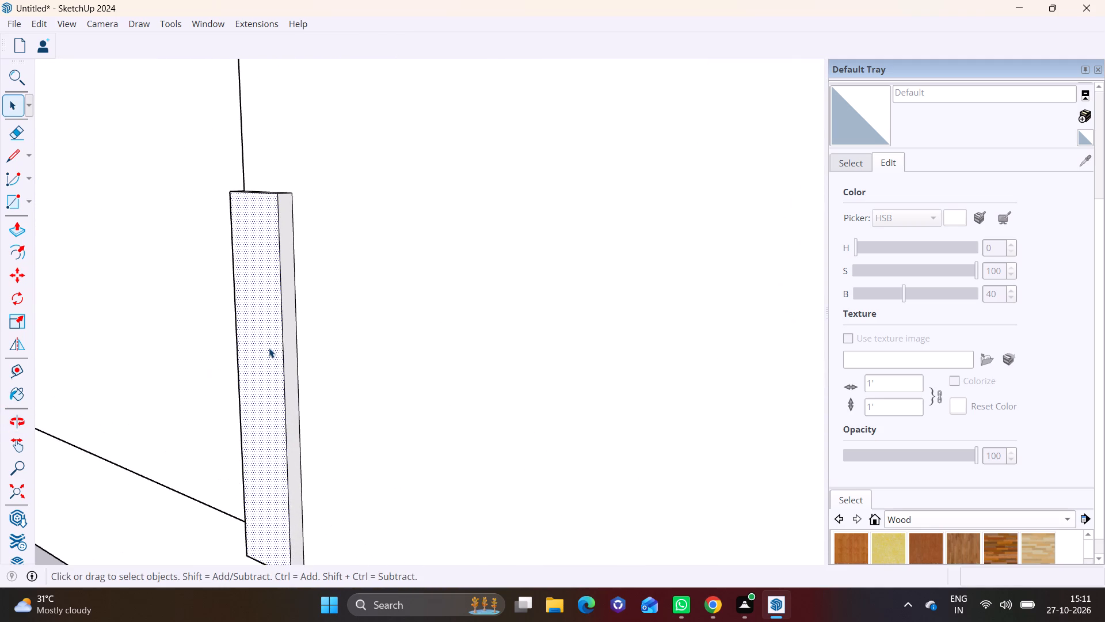
left_click(287, 339)
left_click(12, 229)
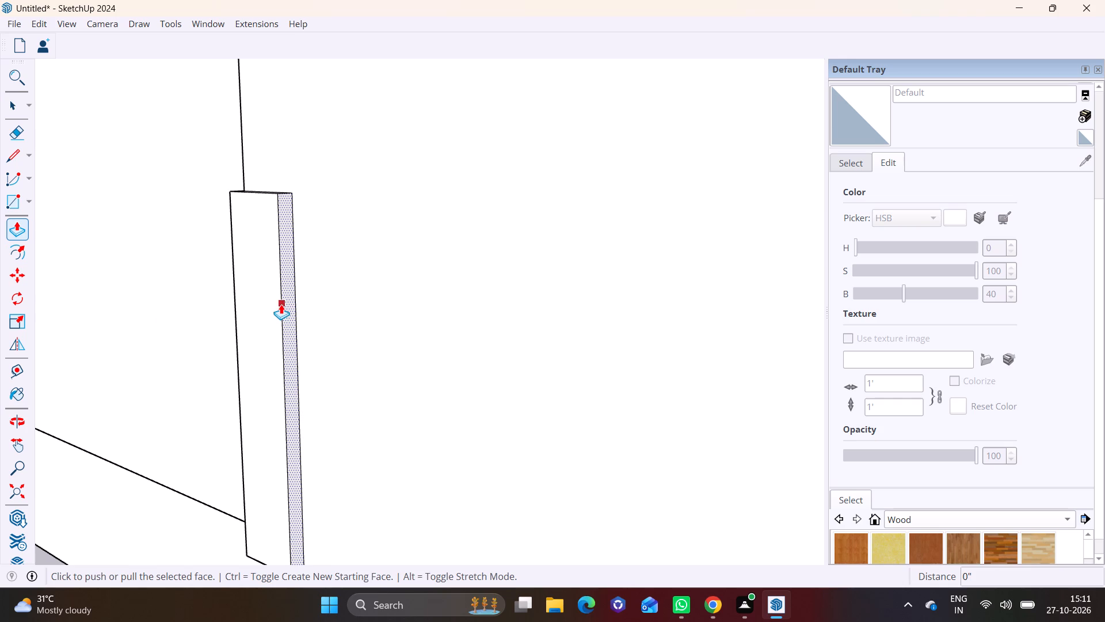
left_click(289, 309)
left_click(317, 315)
key("space")
Push/pull the raised strip's front face outward about 1 7/16" to make the strip thicker.
left_click(269, 323)
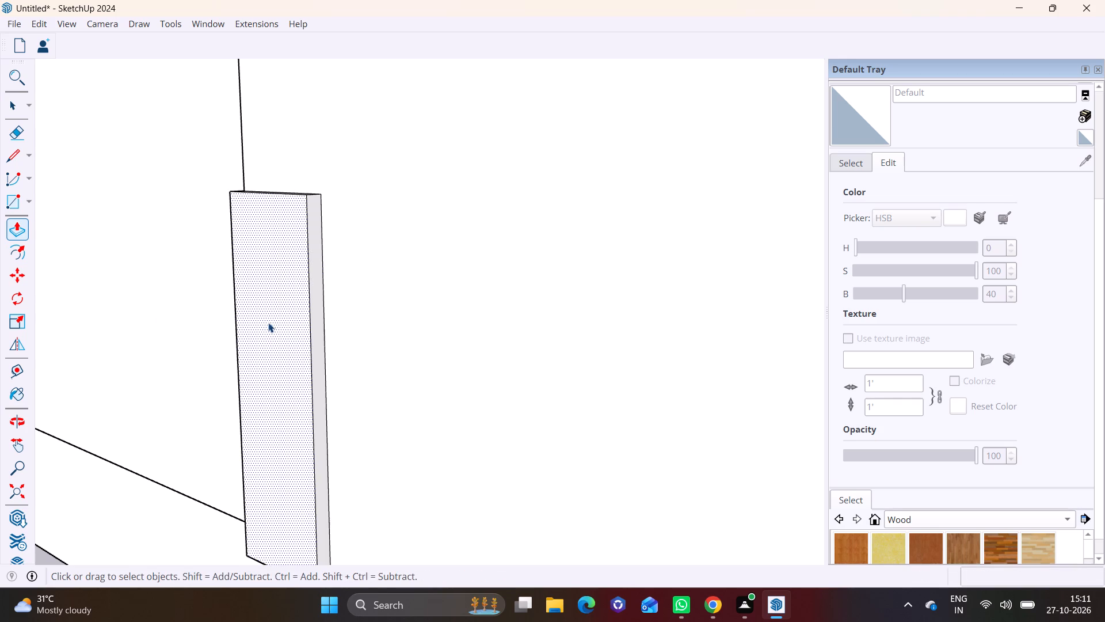
left_click(17, 222)
left_click(262, 275)
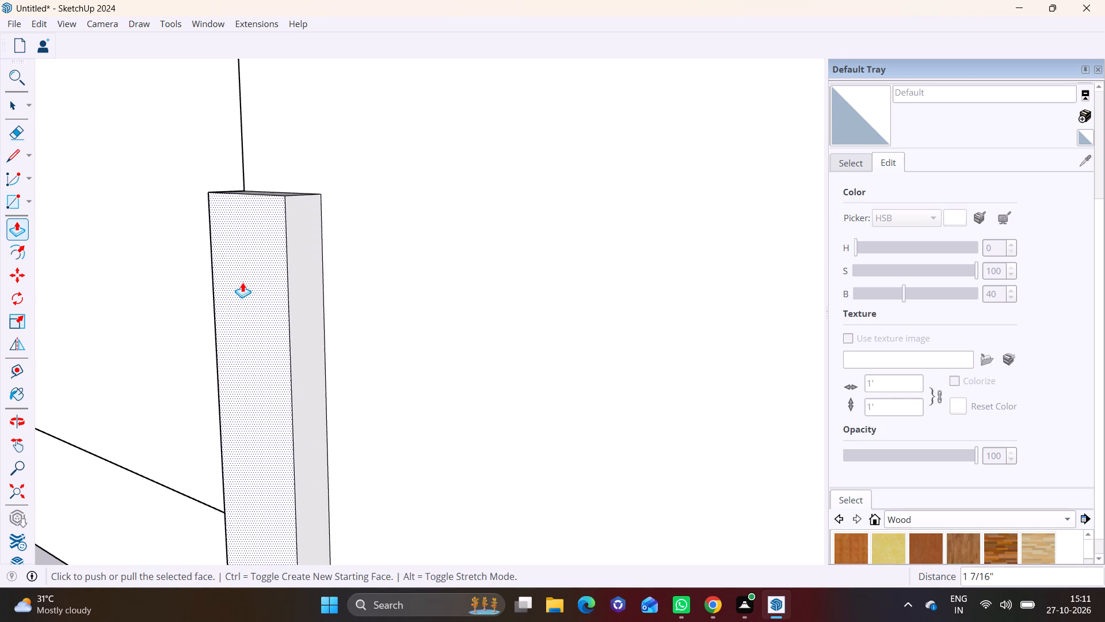
left_click(242, 282)
Push/pull the short strip's top face upward to the pillar's top edge, making the strip full height.
scroll(239, 317, "down", 20)
scroll(239, 317, "down", 5)
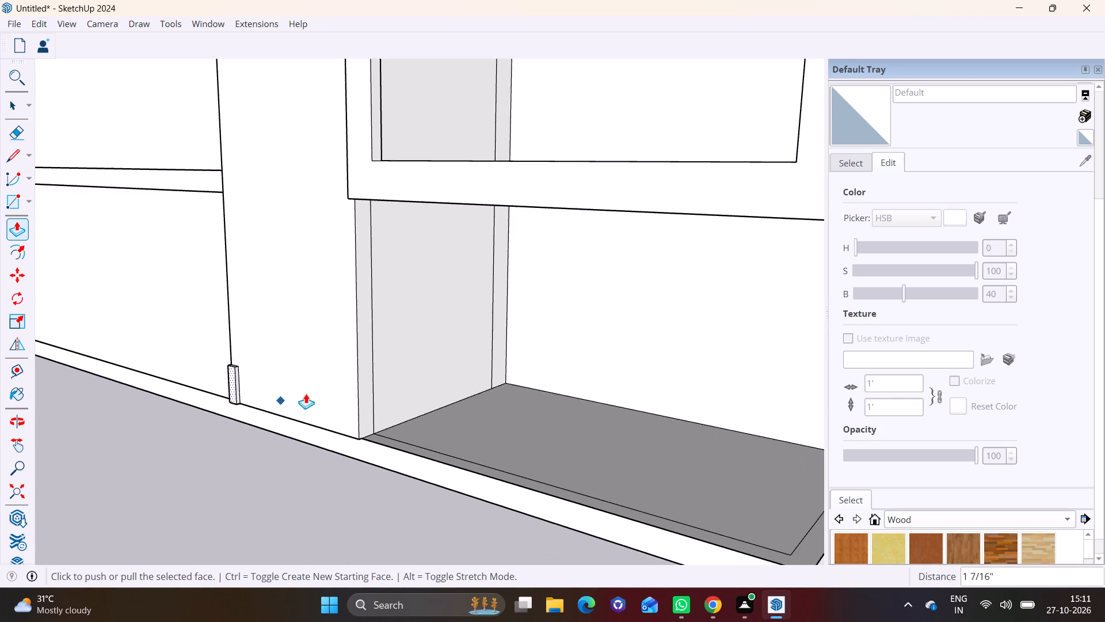
middle_click_drag(312, 390, 530, 339)
scroll(182, 416, "up", 6)
middle_click_drag(254, 404, 151, 532)
scroll(301, 356, "up", 2)
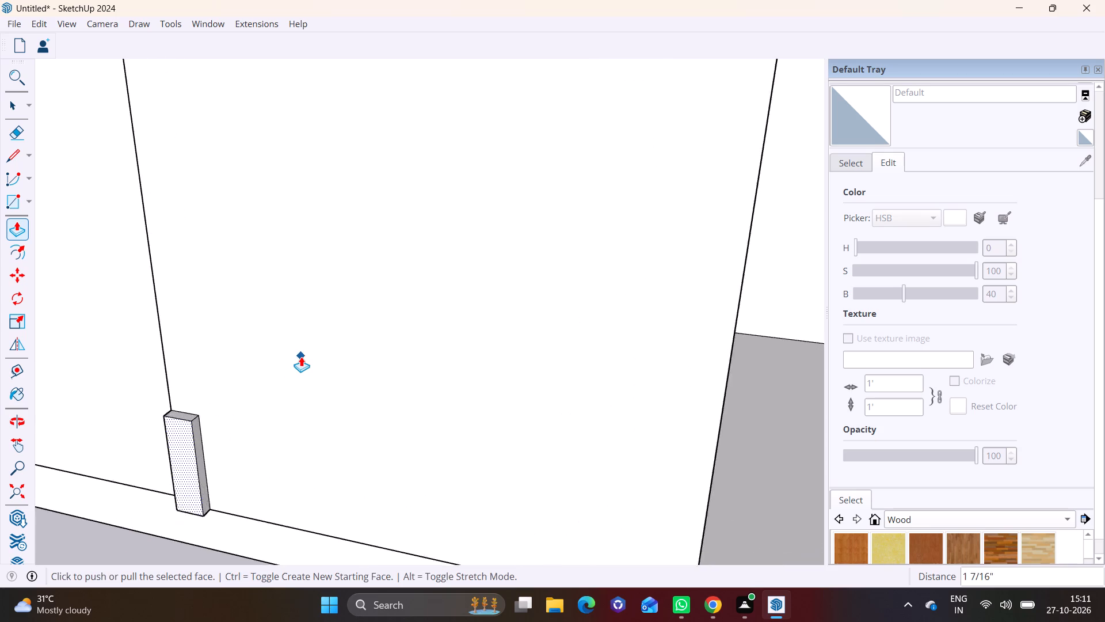
scroll(301, 356, "up", 4)
middle_click_drag(247, 397, 207, 433)
middle_click_drag(266, 342, 238, 408)
scroll(227, 419, "up", 2)
middle_click_drag(223, 420, 310, 322, "shift")
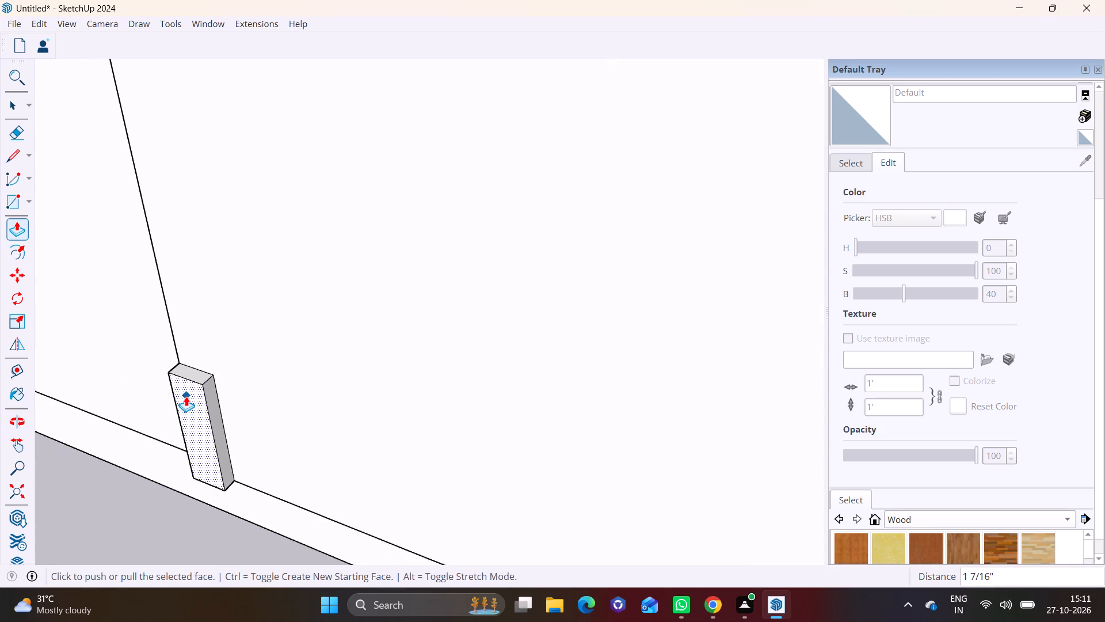
scroll(186, 396, "up", 4)
left_click(10, 110)
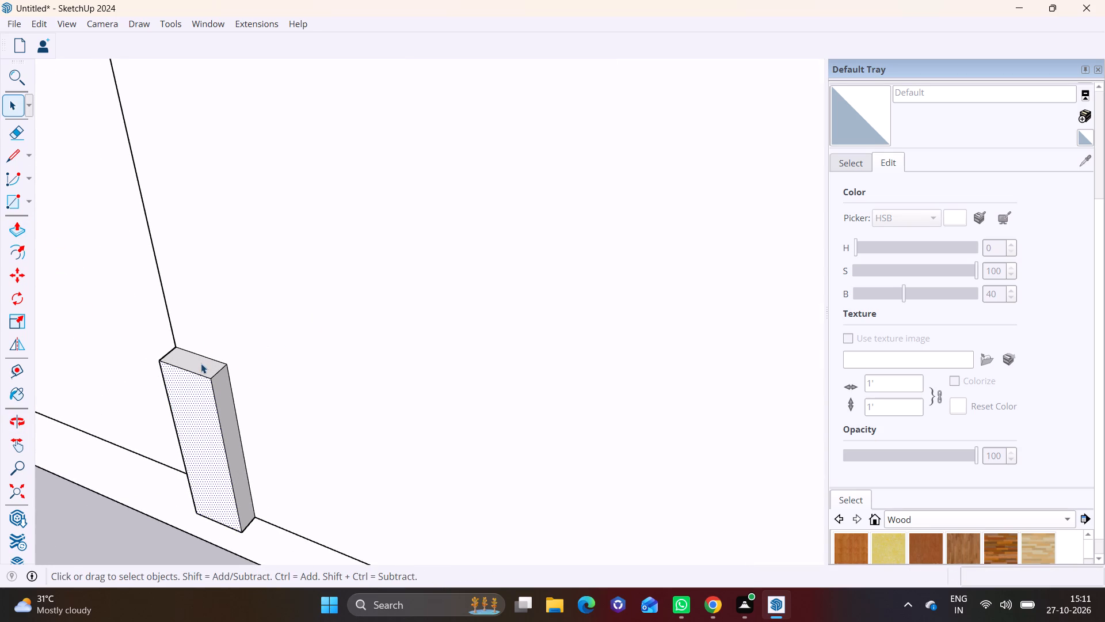
left_click(201, 363)
left_click(12, 231)
left_click(193, 362)
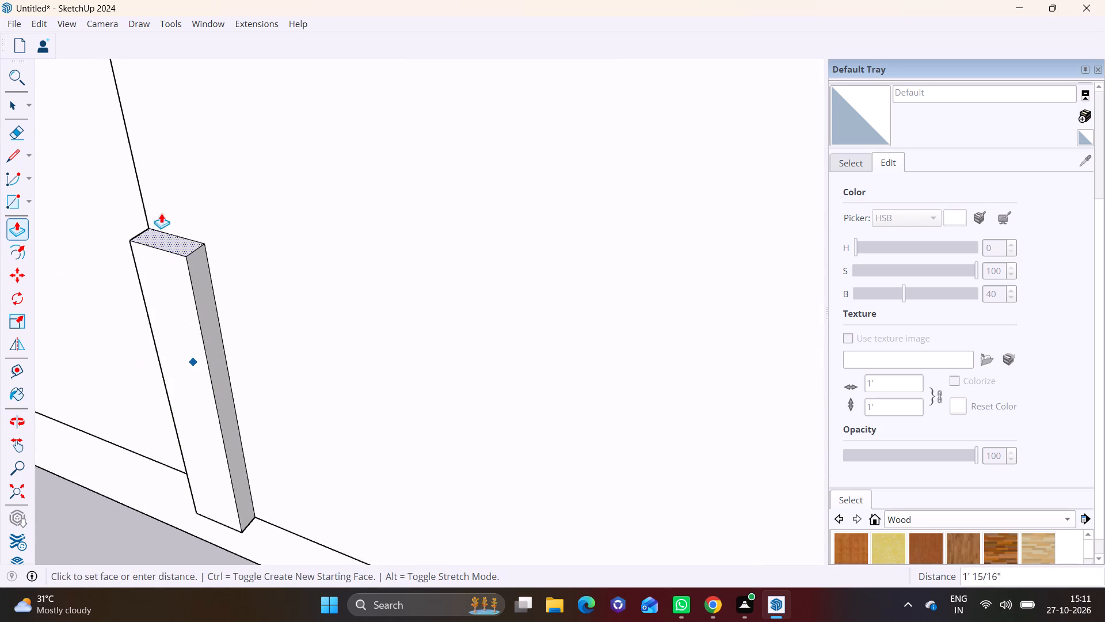
scroll(189, 173, "down", 11)
scroll(196, 143, "up", 1)
middle_click_drag(196, 142, 244, 457, "shift")
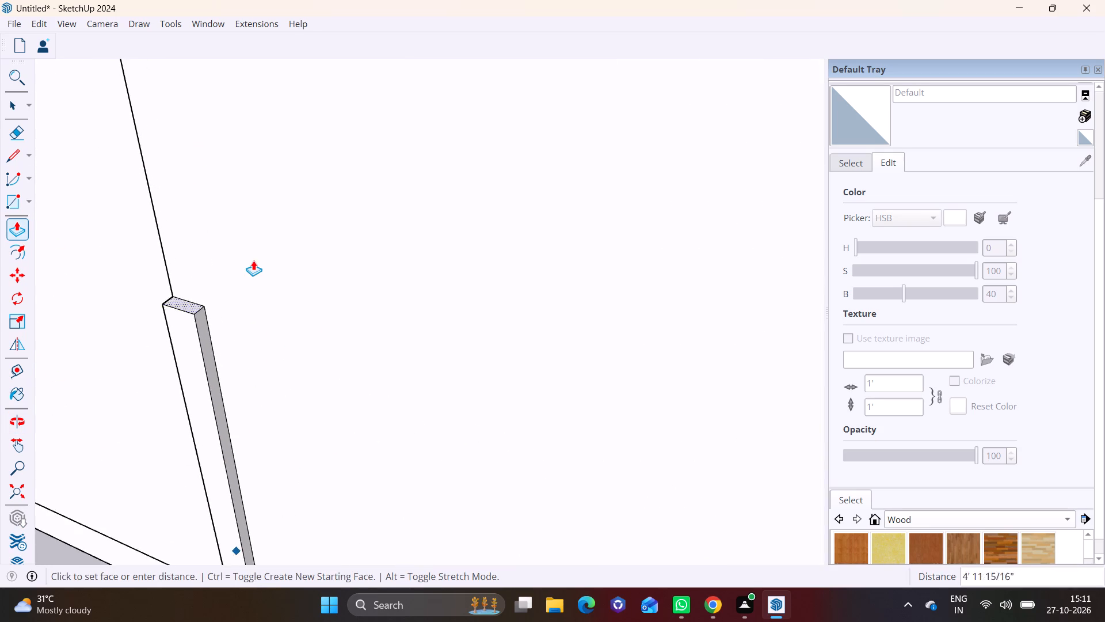
scroll(252, 227, "down", 8)
middle_click_drag(239, 138, 300, 508, "shift")
scroll(273, 275, "down", 7)
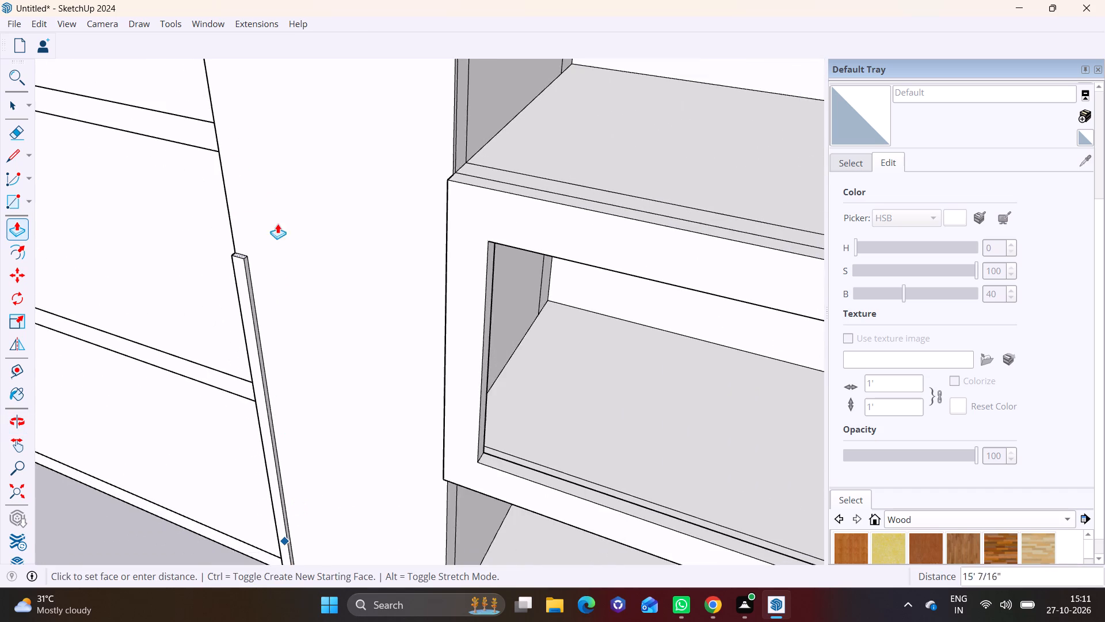
middle_click_drag(273, 137, 304, 447, "shift")
scroll(288, 153, "down", 7)
middle_click_drag(275, 147, 309, 371, "shift")
middle_click_drag(291, 145, 318, 430, "shift")
scroll(306, 161, "down", 1)
middle_click_drag(307, 179, 341, 437, "shift")
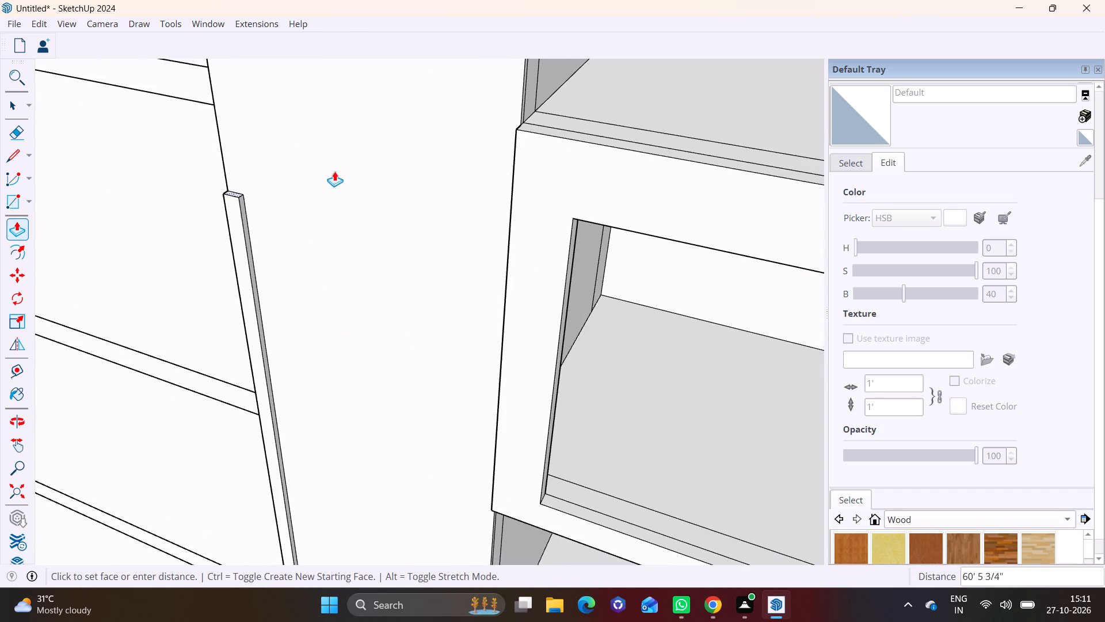
middle_click_drag(337, 168, 370, 416, "shift")
middle_click_drag(364, 159, 377, 403, "shift")
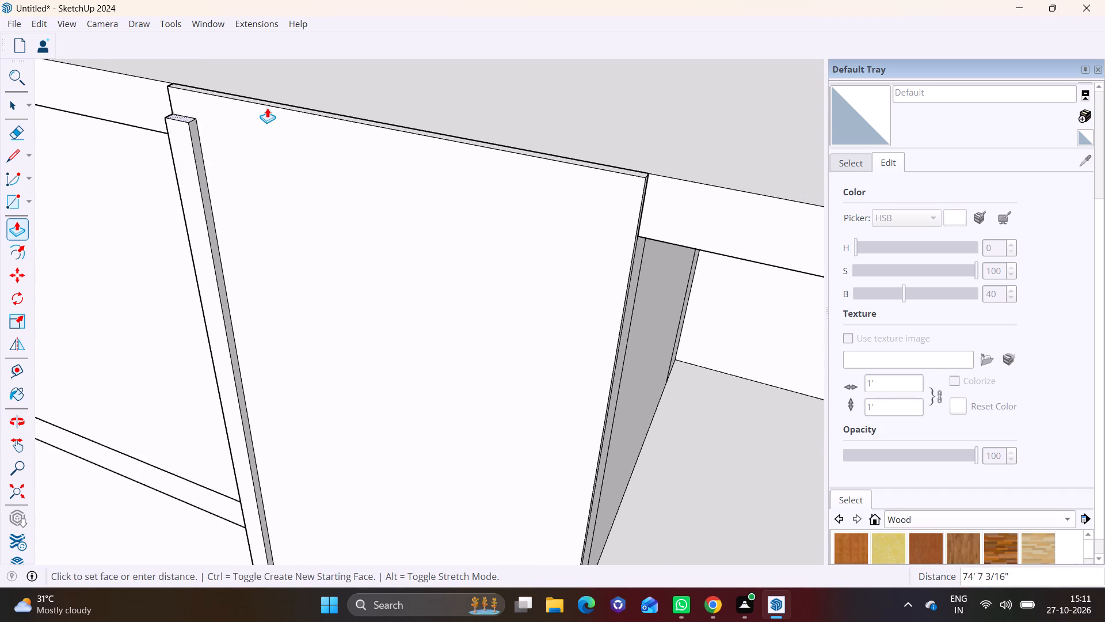
left_click(257, 99)
Select the full-height strip's front, top and both side faces together with their bounding edges.
key("space")
double_click(189, 177)
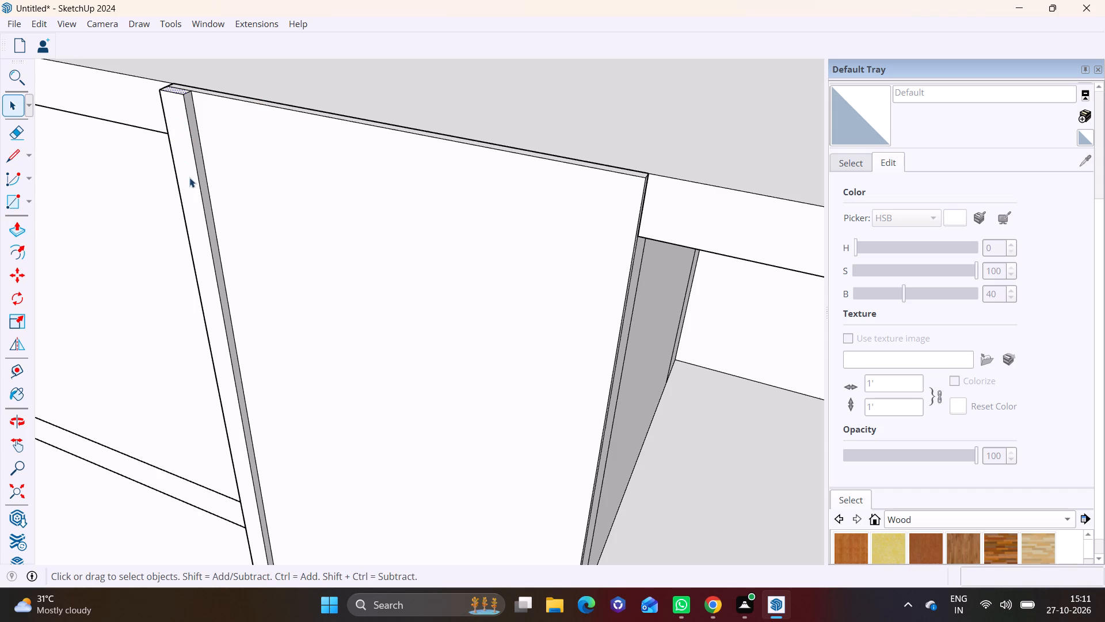
double_click(205, 186, "ctrl")
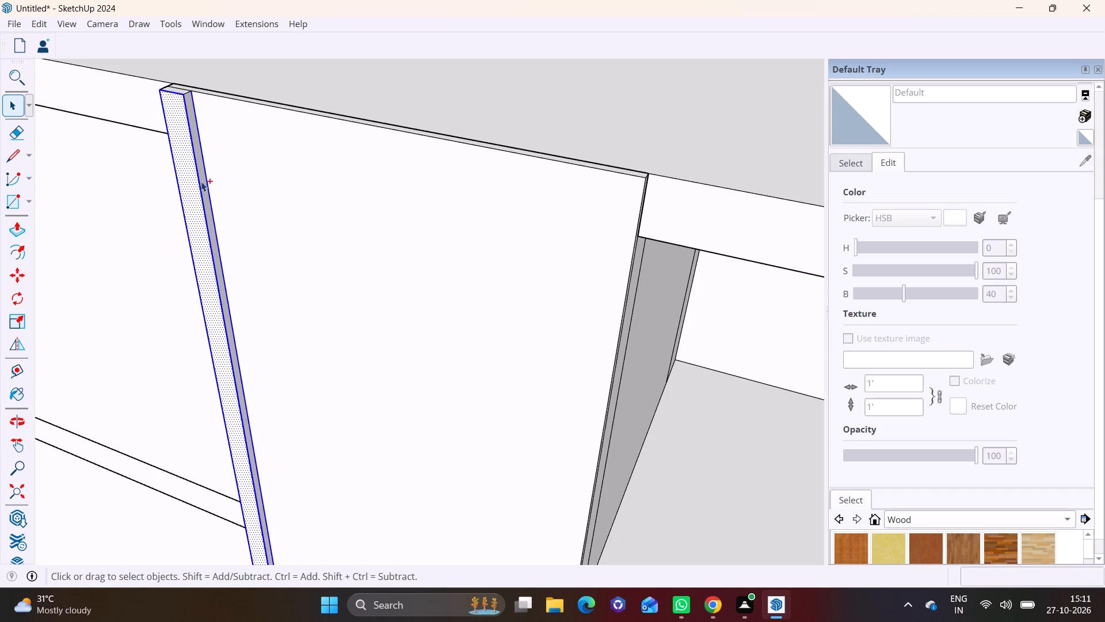
scroll(215, 58, "down", 1)
left_click(300, 79)
middle_click_drag(259, 135, 512, 174)
scroll(112, 268, "up", 4)
key("space")
double_click(279, 333)
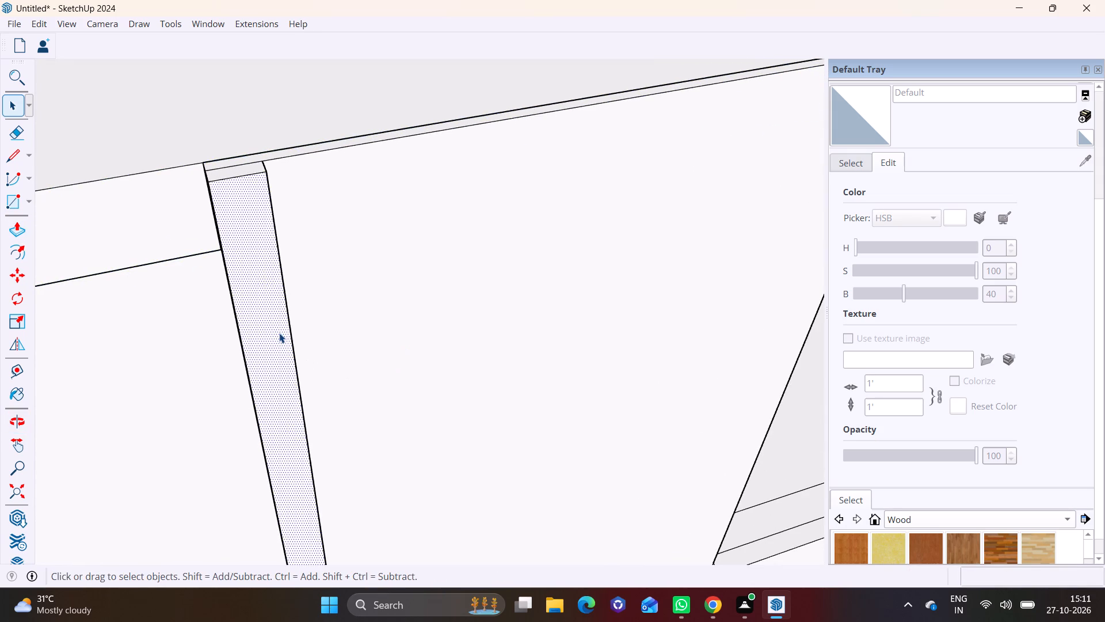
middle_click_drag(285, 210, 289, 336)
scroll(235, 186, "up", 4)
double_click(195, 194)
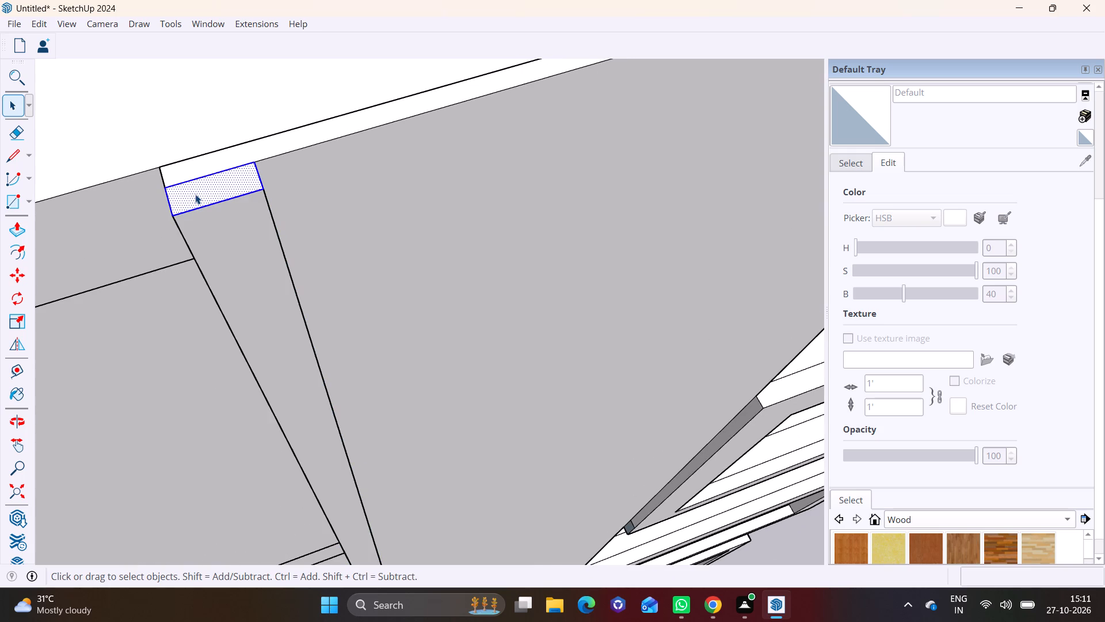
middle_click_drag(300, 248, 147, 165)
double_click(298, 236, "ctrl")
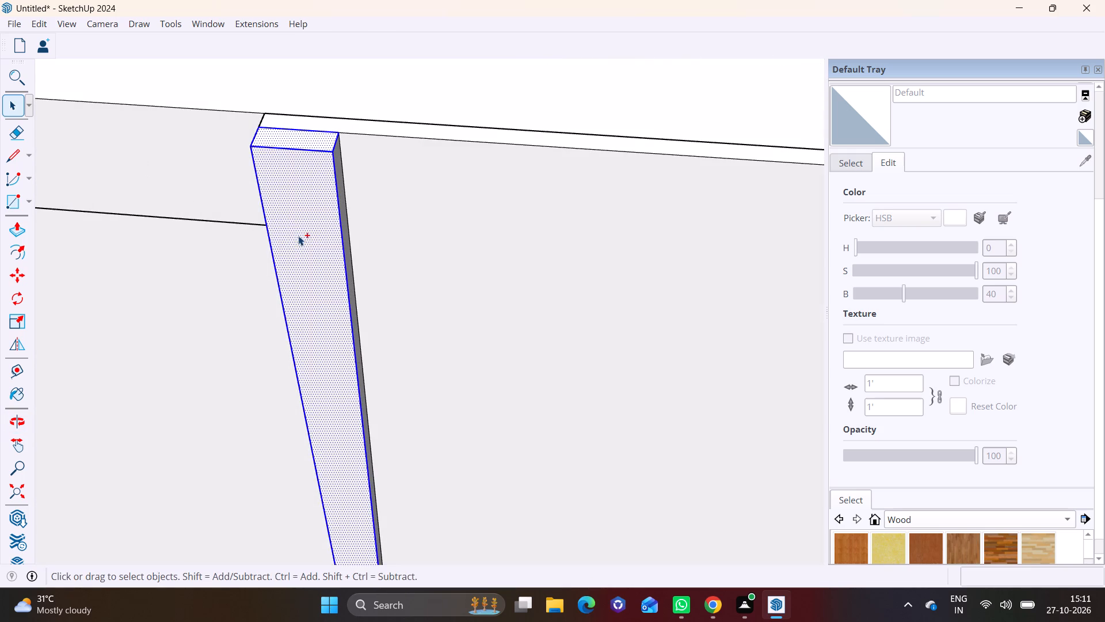
middle_click_drag(314, 236, 221, 203)
scroll(384, 245, "up", 6)
double_click(380, 250, "ctrl")
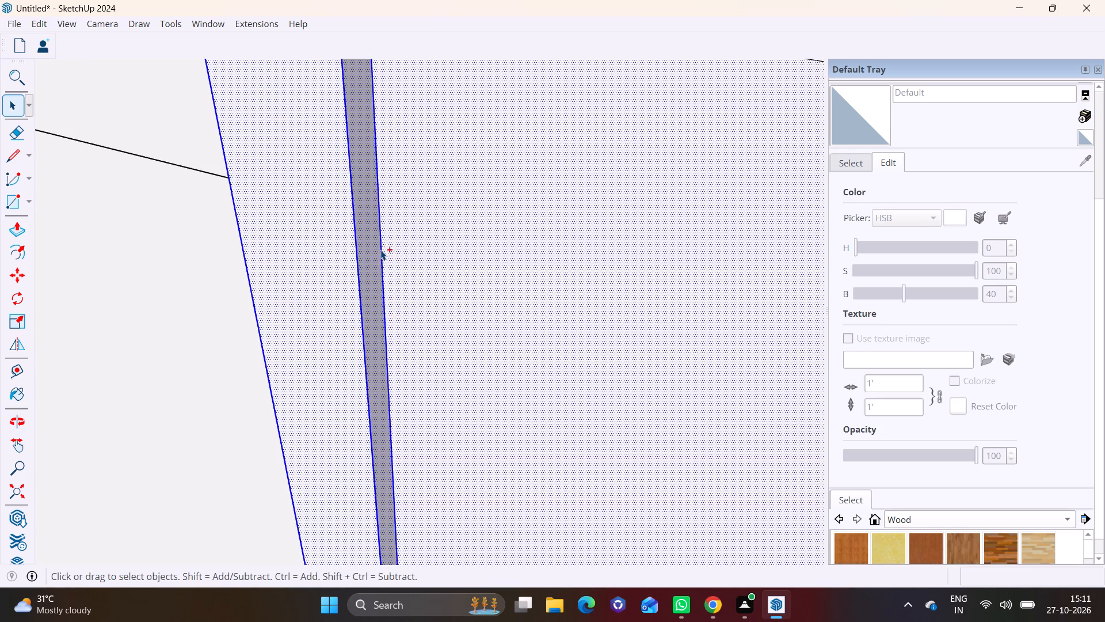
left_click(269, 281)
double_click(314, 270)
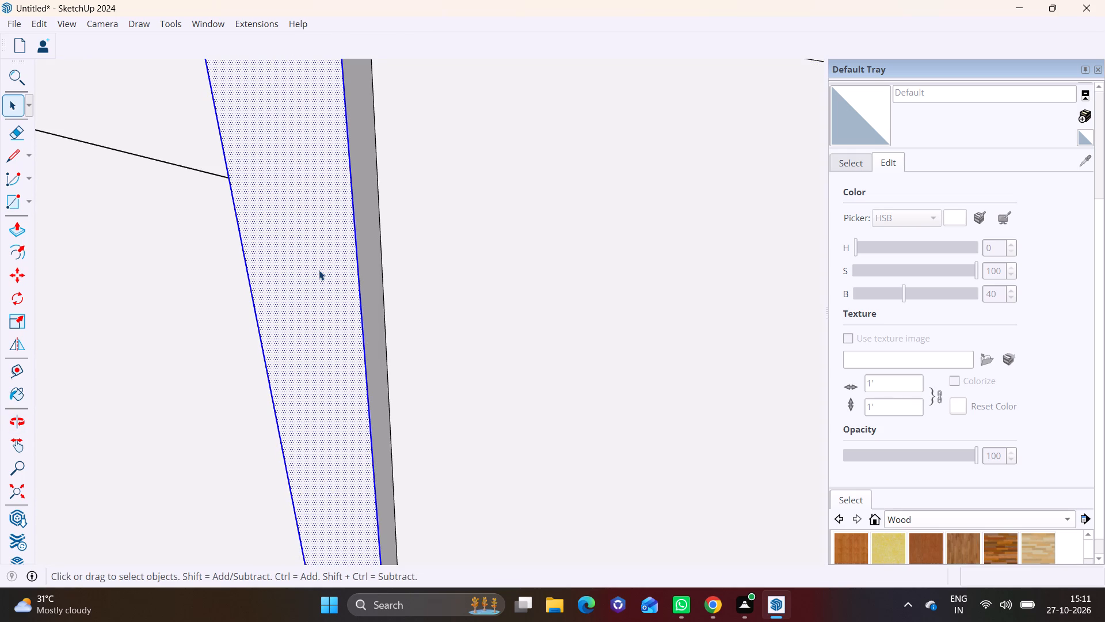
double_click(369, 265, "ctrl")
scroll(342, 215, "down", 7)
middle_click_drag(300, 126, 368, 308, "shift")
scroll(374, 288, "up", 5)
double_click(374, 288, "ctrl")
middle_click_drag(323, 318, 705, 245)
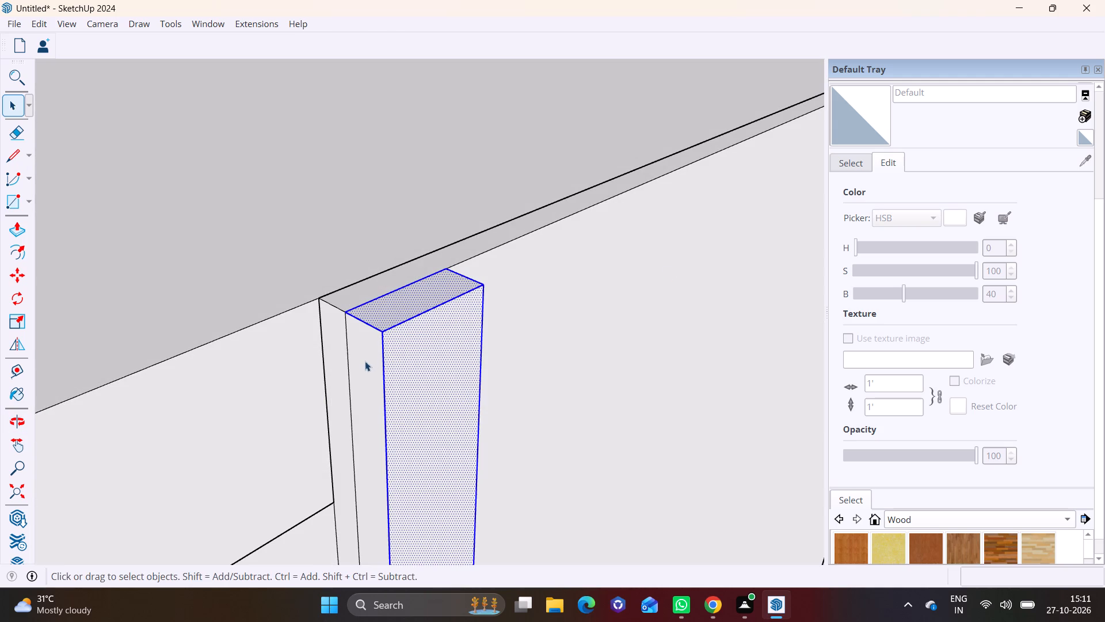
double_click(364, 362, "ctrl")
scroll(368, 377, "down", 19)
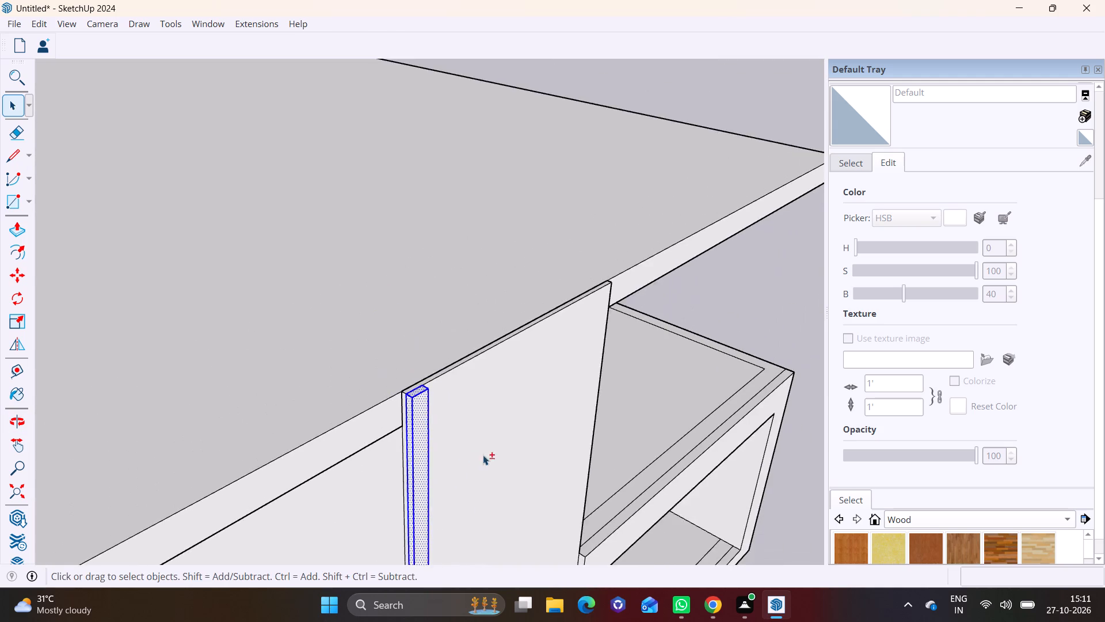
Draw a line about 6 5/16" long across the back of the strip's foot to close its underside.
middle_click_drag(483, 456, 441, 138, "shift")
scroll(435, 431, "up", 1)
middle_click_drag(435, 431, 396, 97)
middle_click_drag(374, 476, 218, 103, "shift")
middle_click_drag(288, 399, 333, 75, "shift")
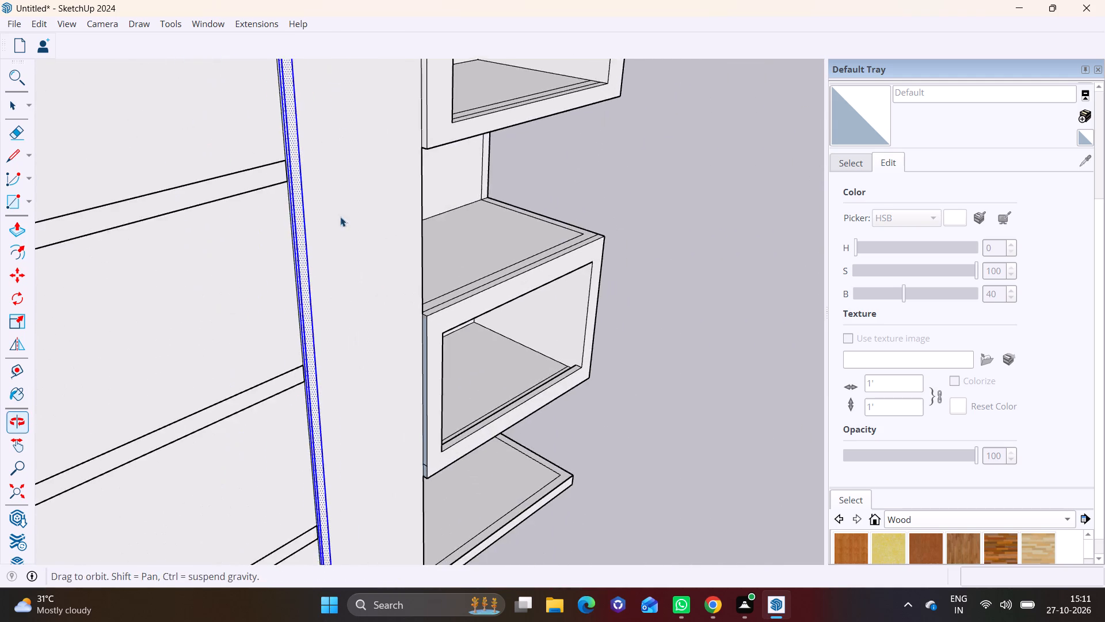
scroll(378, 454, "up", 4)
middle_click_drag(369, 462, 449, 174)
middle_click_drag(350, 468, 329, 245)
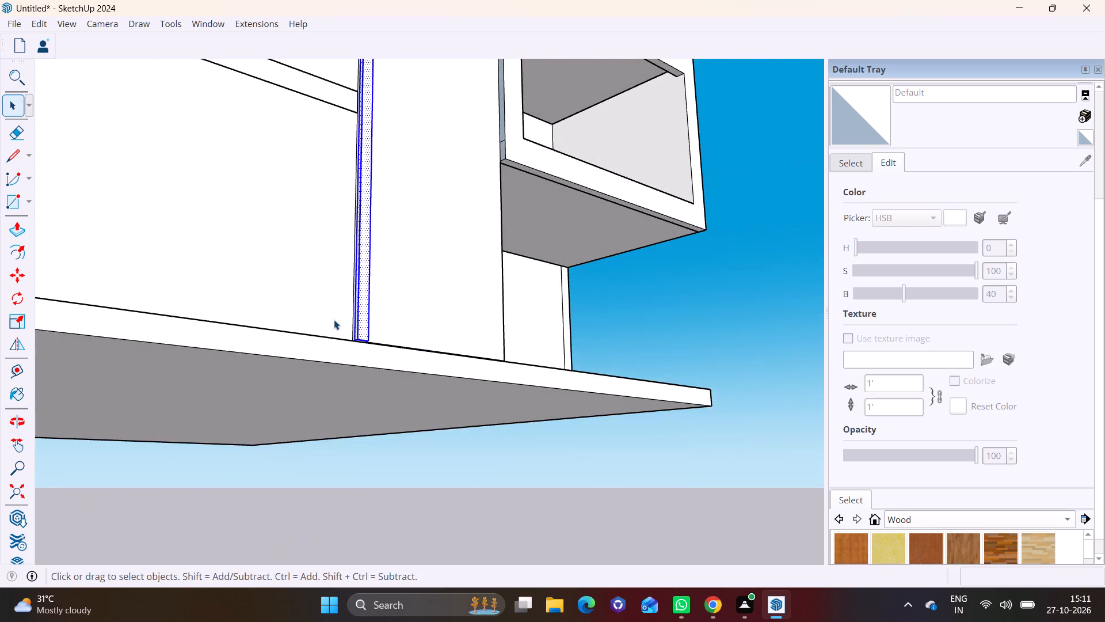
scroll(334, 320, "up", 9)
middle_click_drag(394, 354, 402, 221)
scroll(387, 267, "up", 6)
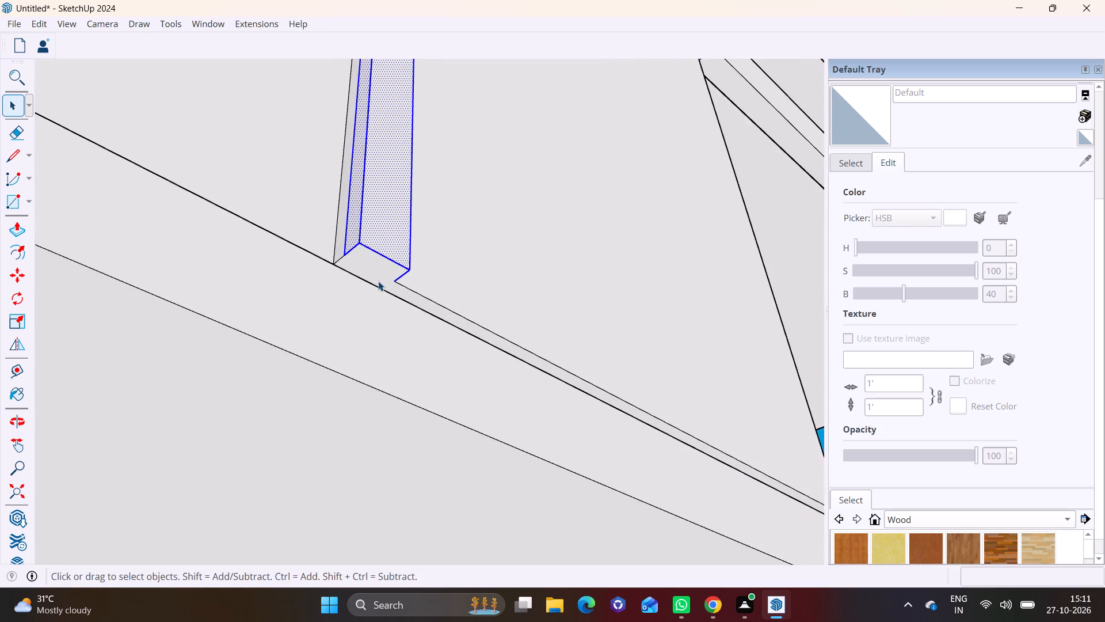
scroll(378, 281, "up", 3)
left_click(10, 151)
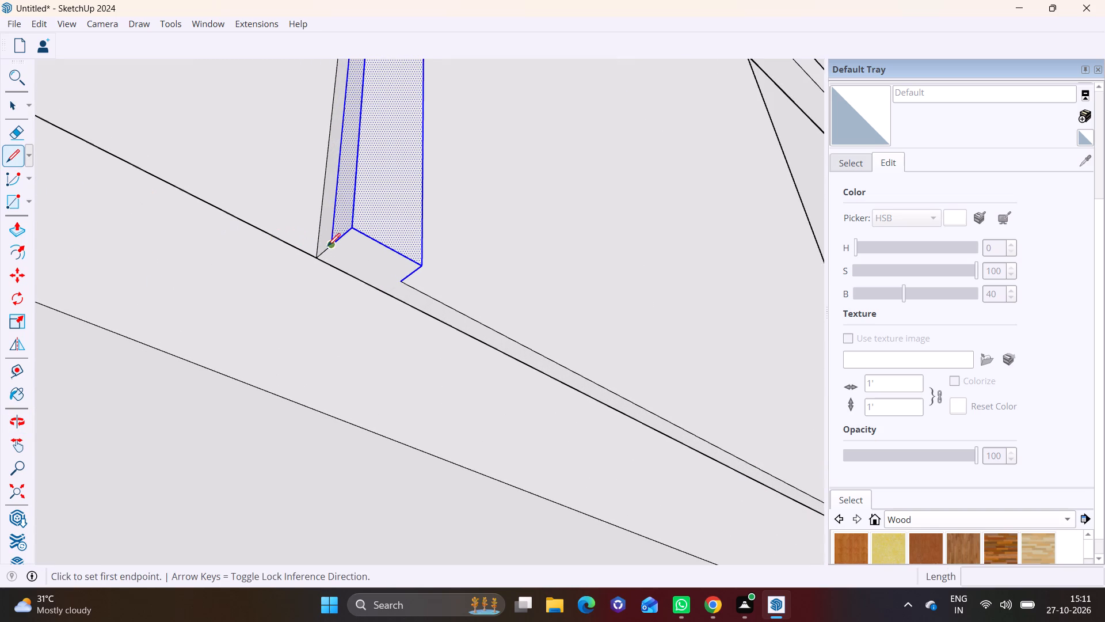
left_click(333, 245)
left_click(409, 283)
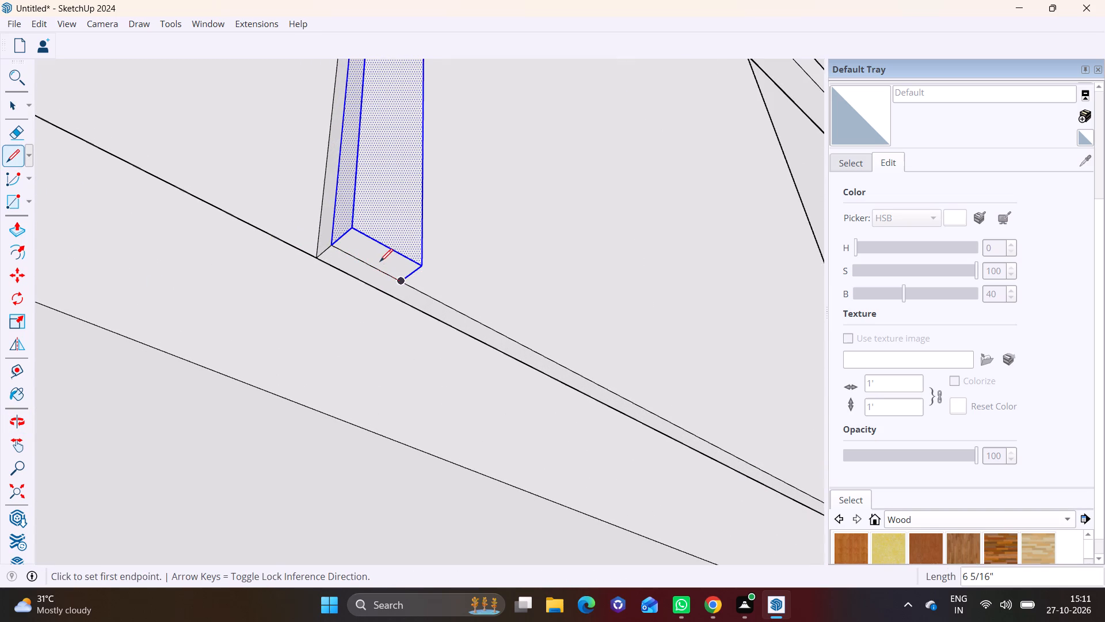
Add the strip's bottom face to the selection and copy the whole strip about 8 3/16" along the pillar's face.
left_click(10, 108)
double_click(383, 256, "ctrl")
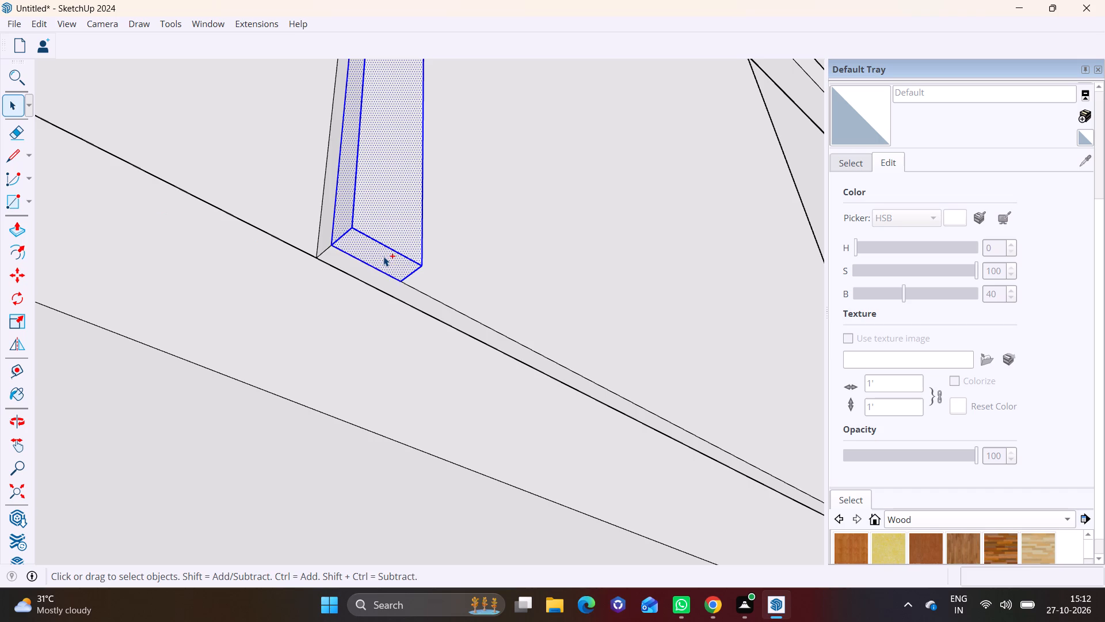
scroll(394, 219, "down", 8)
middle_click_drag(393, 195, 270, 342)
middle_click_drag(315, 319, 284, 342)
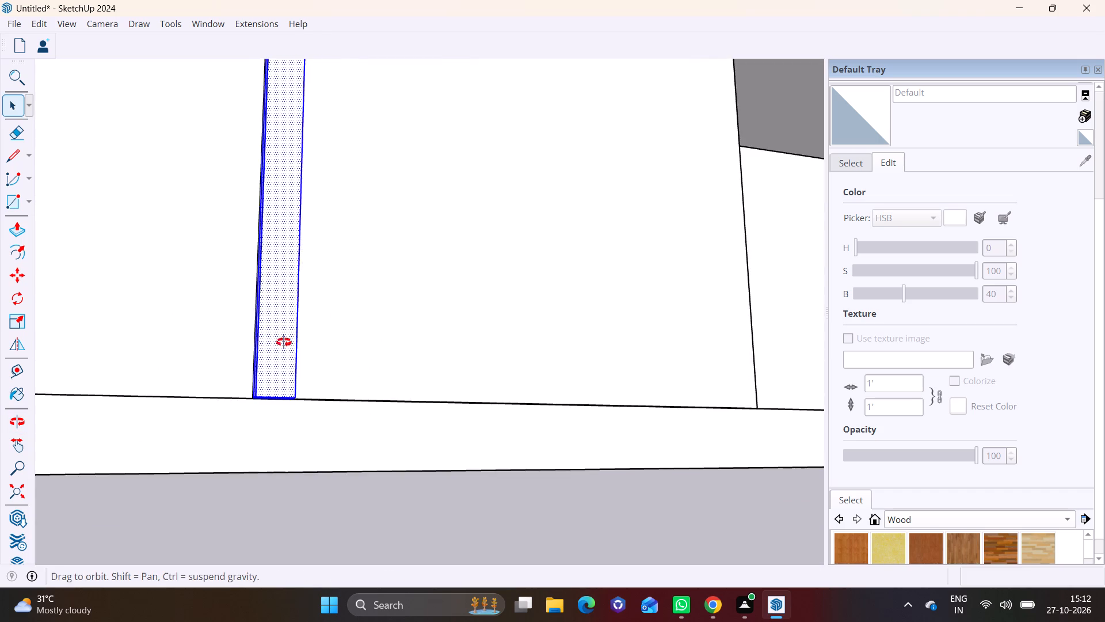
middle_click_drag(284, 342, 153, 450)
scroll(323, 390, "up", 8)
key("m")
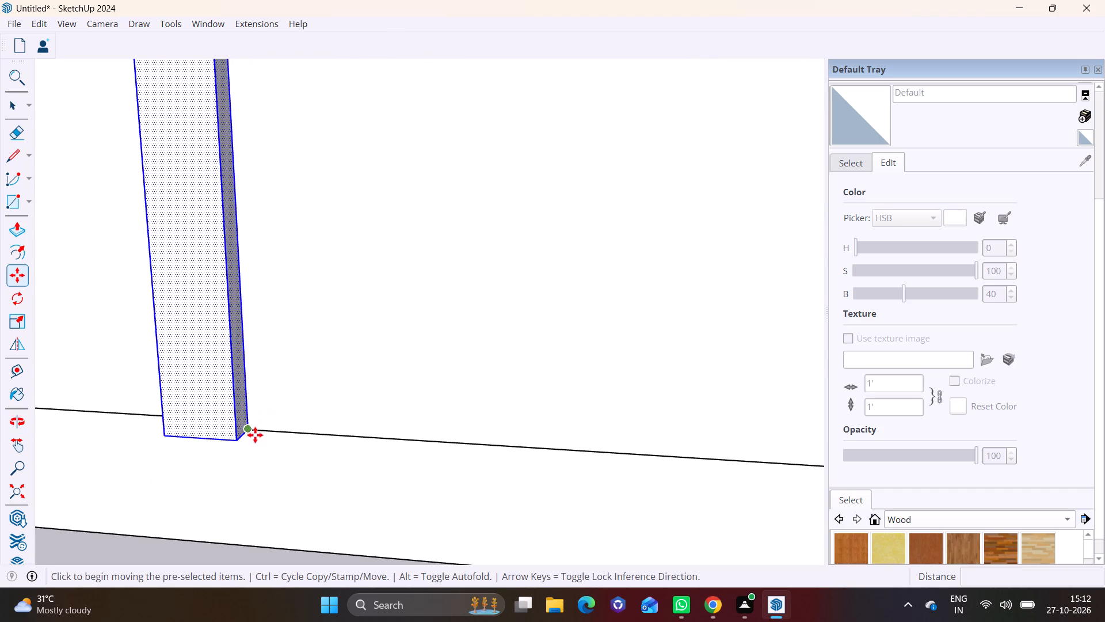
middle_click_drag(255, 430, 511, 396)
scroll(253, 464, "up", 2)
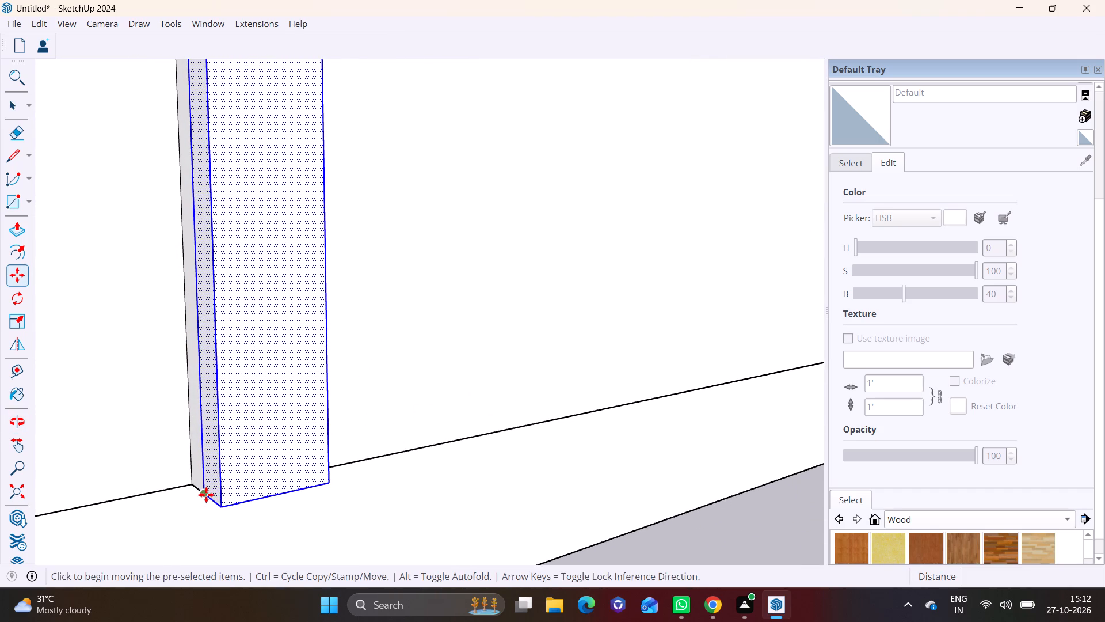
left_click(204, 495)
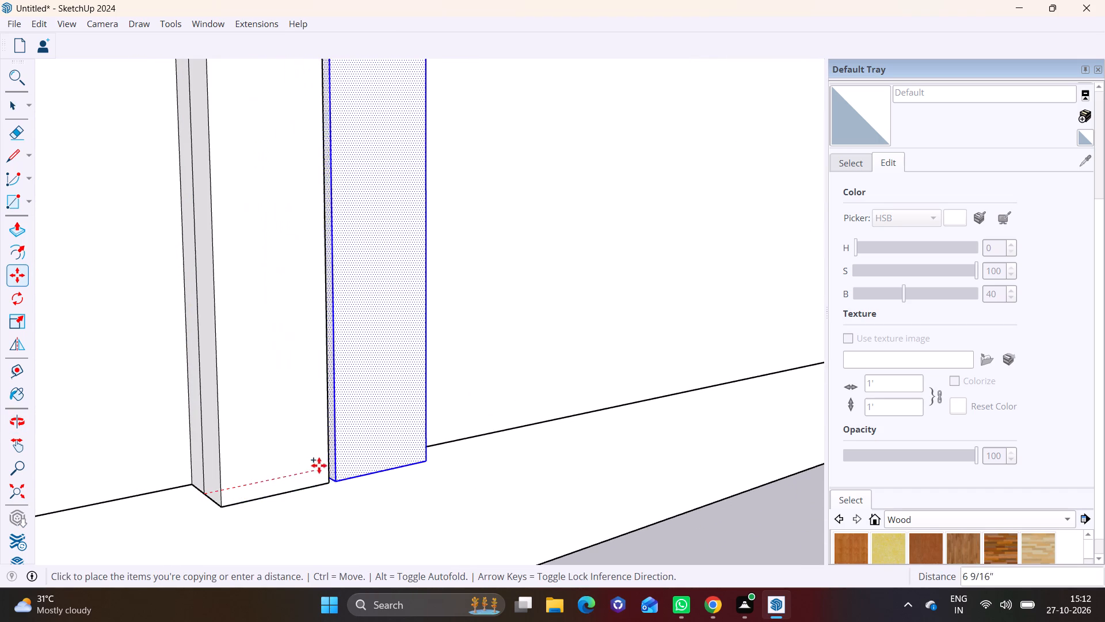
left_click(337, 465)
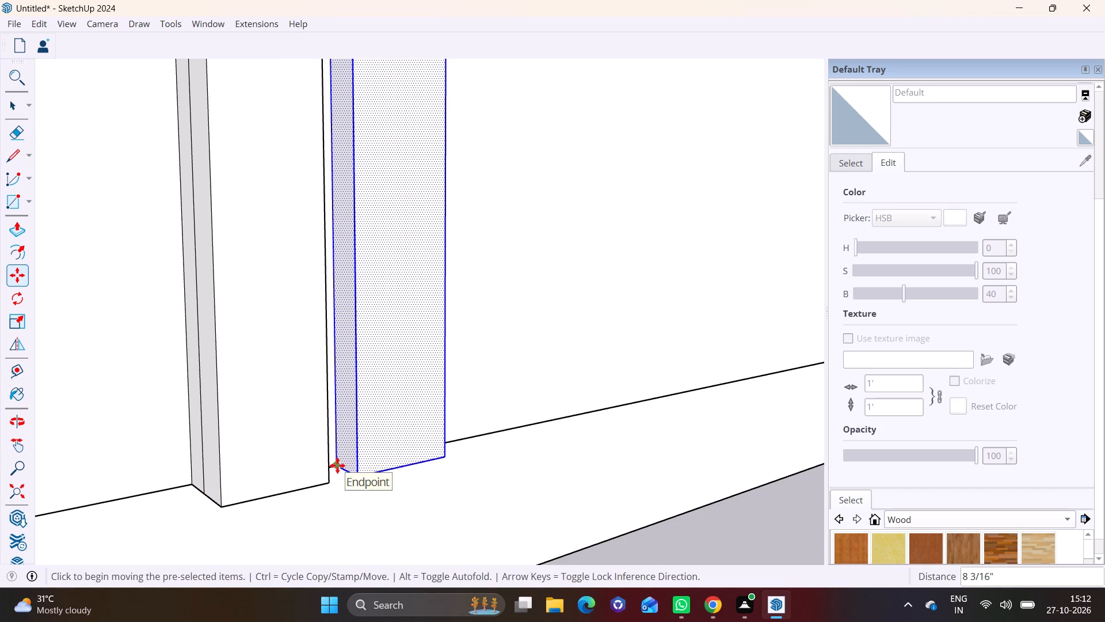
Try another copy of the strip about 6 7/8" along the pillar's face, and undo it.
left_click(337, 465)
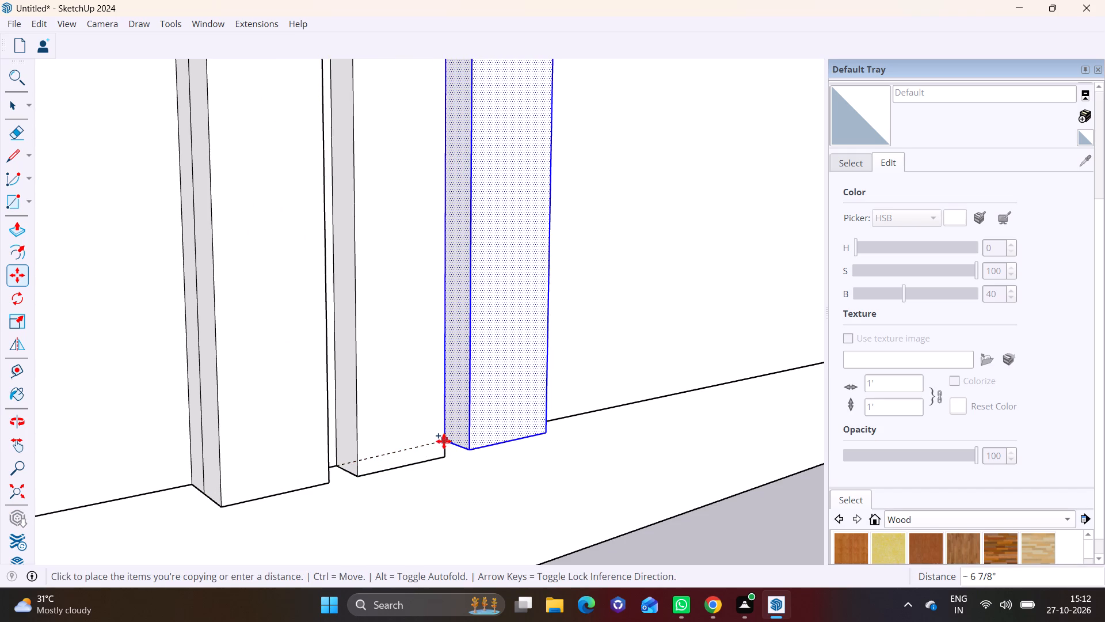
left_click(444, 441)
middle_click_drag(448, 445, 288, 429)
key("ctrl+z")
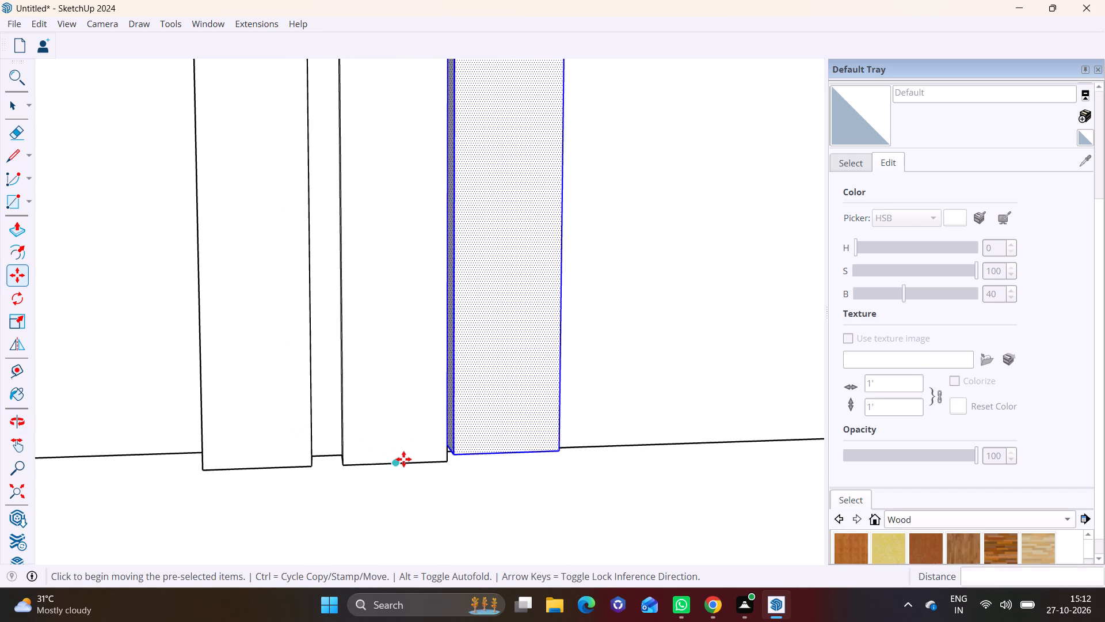
Select the second strip's front, bottom and both side faces together with their bounding edges.
middle_click_drag(403, 472, 158, 447)
key("space")
double_click(395, 433)
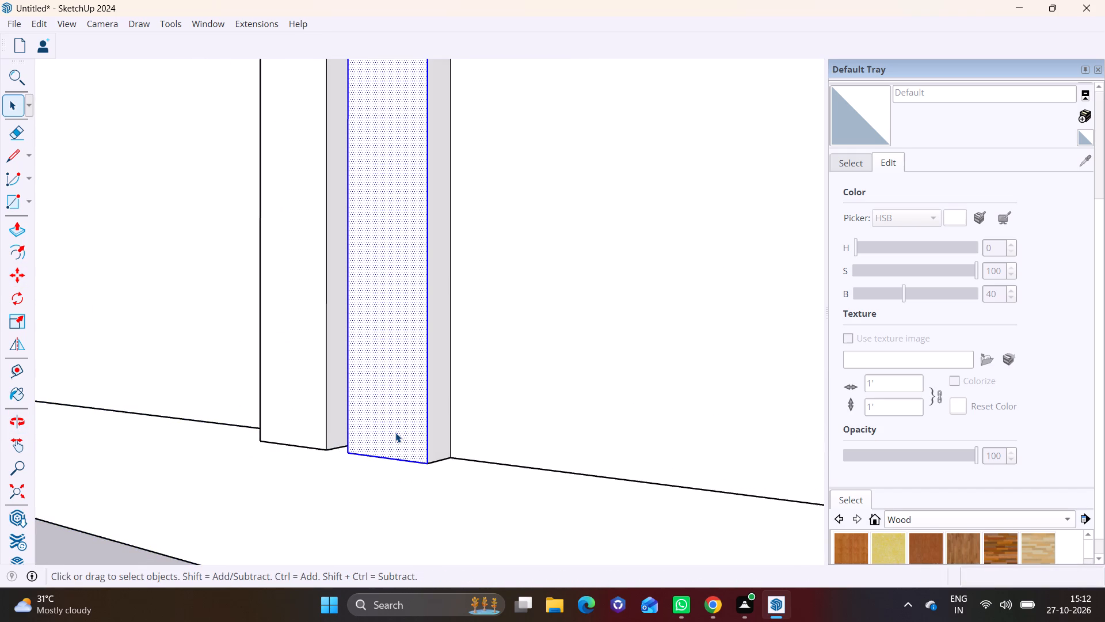
double_click(432, 427, "ctrl")
middle_click_drag(425, 429, 452, 304)
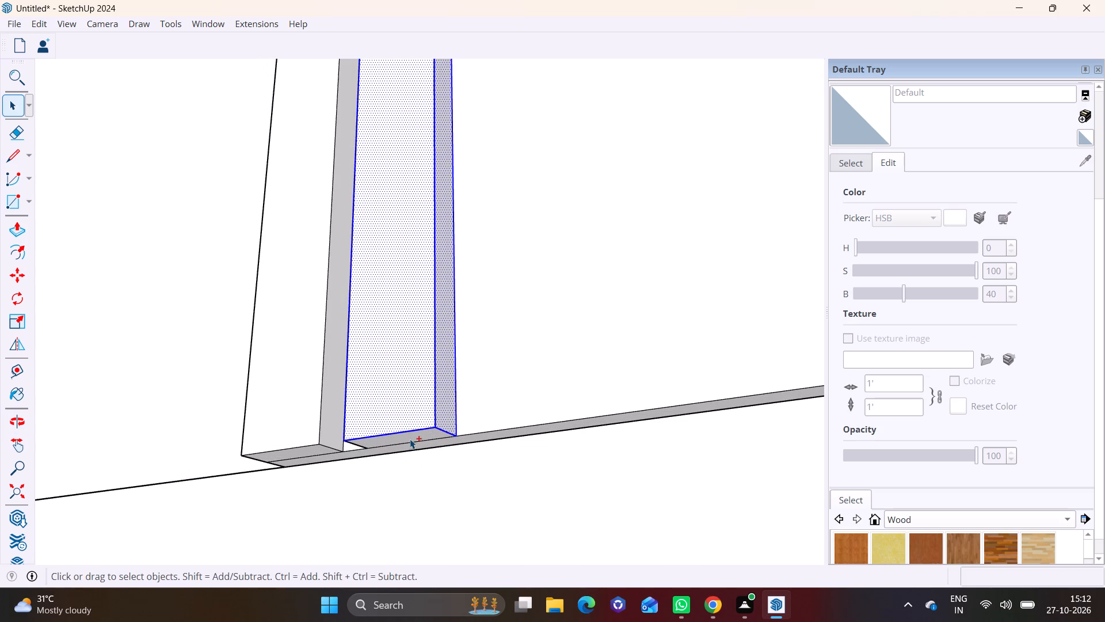
double_click(411, 437, "ctrl")
middle_click_drag(411, 422, 715, 478)
middle_click_drag(459, 435, 559, 468)
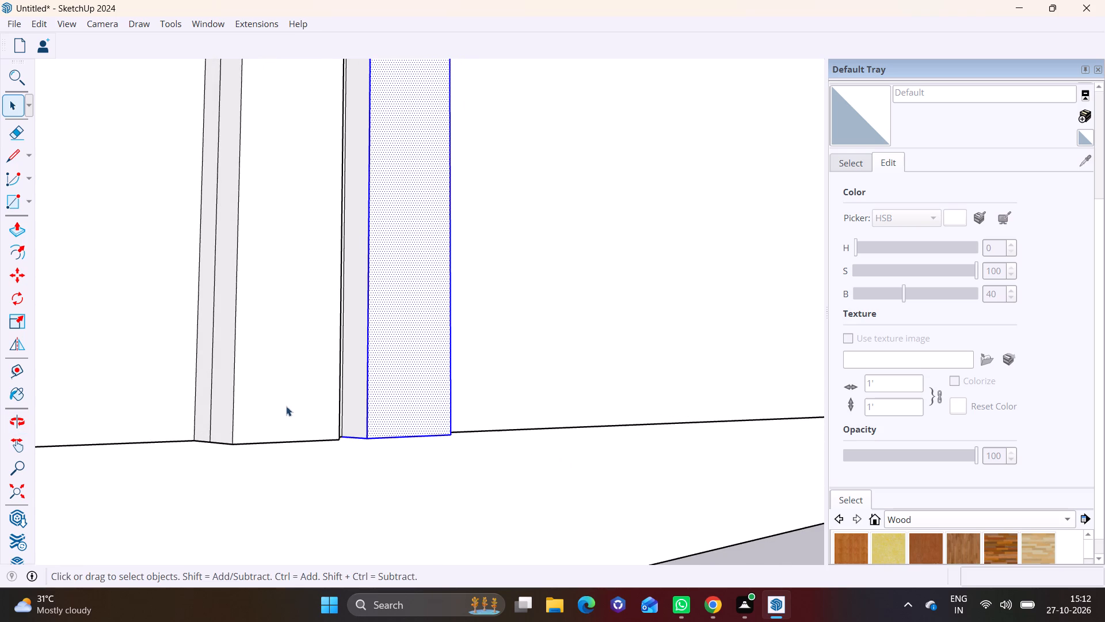
double_click(360, 395, "ctrl")
Add the second strip's top face and its edges at the pillar's top to the selection.
scroll(374, 362, "down", 18)
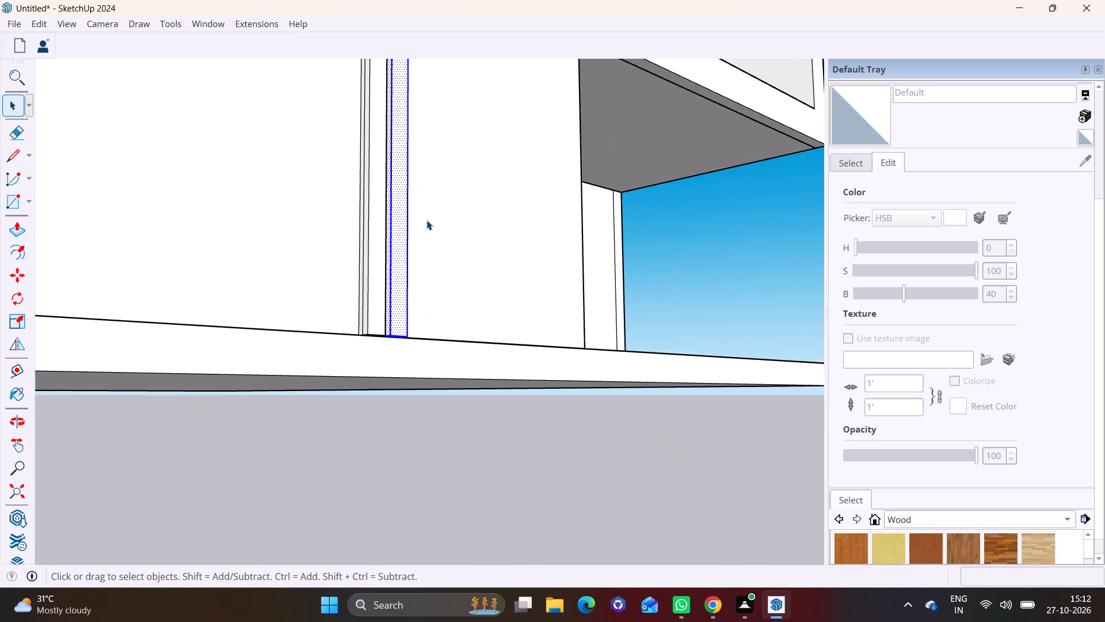
scroll(426, 220, "down", 4)
middle_click_drag(451, 167, 248, 508, "shift")
scroll(248, 508, "up", 1, "shift")
middle_click_drag(257, 218, 160, 310)
middle_click_drag(203, 134, 354, 417, "shift")
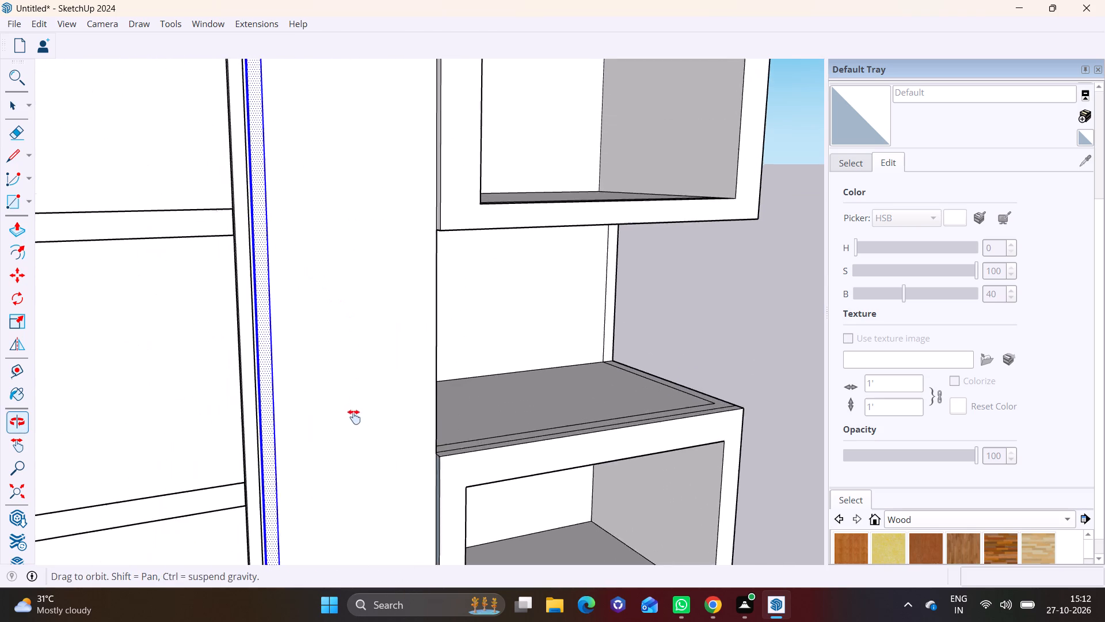
middle_click_drag(354, 417, 354, 412, "shift")
middle_click_drag(327, 149, 421, 428, "shift")
middle_click_drag(381, 74, 395, 337, "shift")
middle_click_drag(394, 32, 395, 313, "shift")
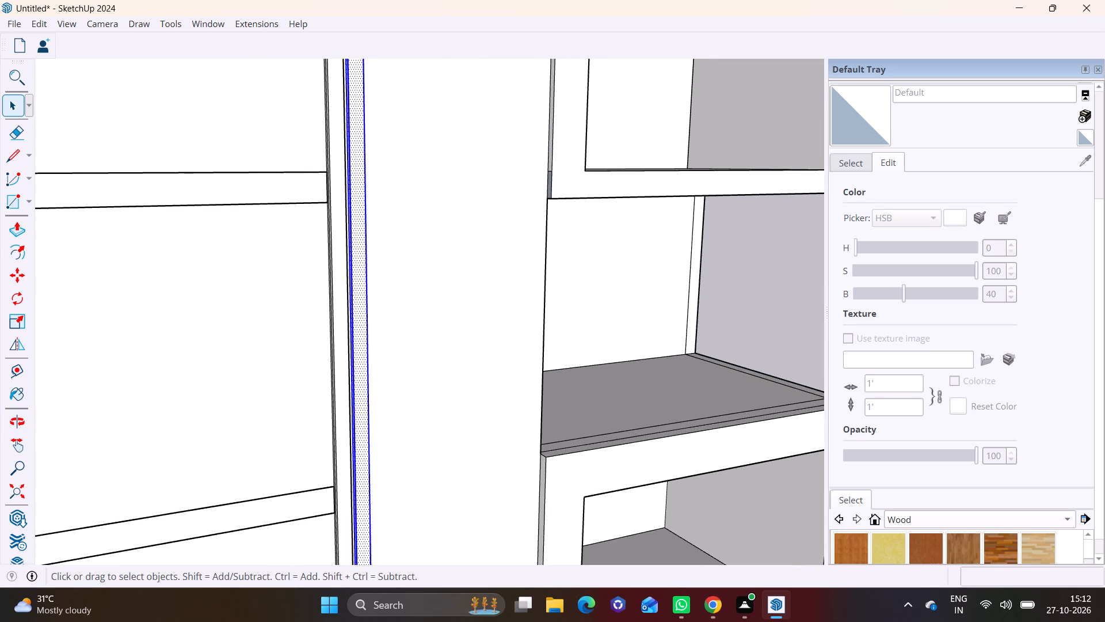
middle_click_drag(395, 313, 392, 321, "shift")
middle_click_drag(421, 170, 419, 407)
middle_click_drag(440, 112, 457, 381, "shift")
middle_click_drag(494, 50, 466, 277, "shift")
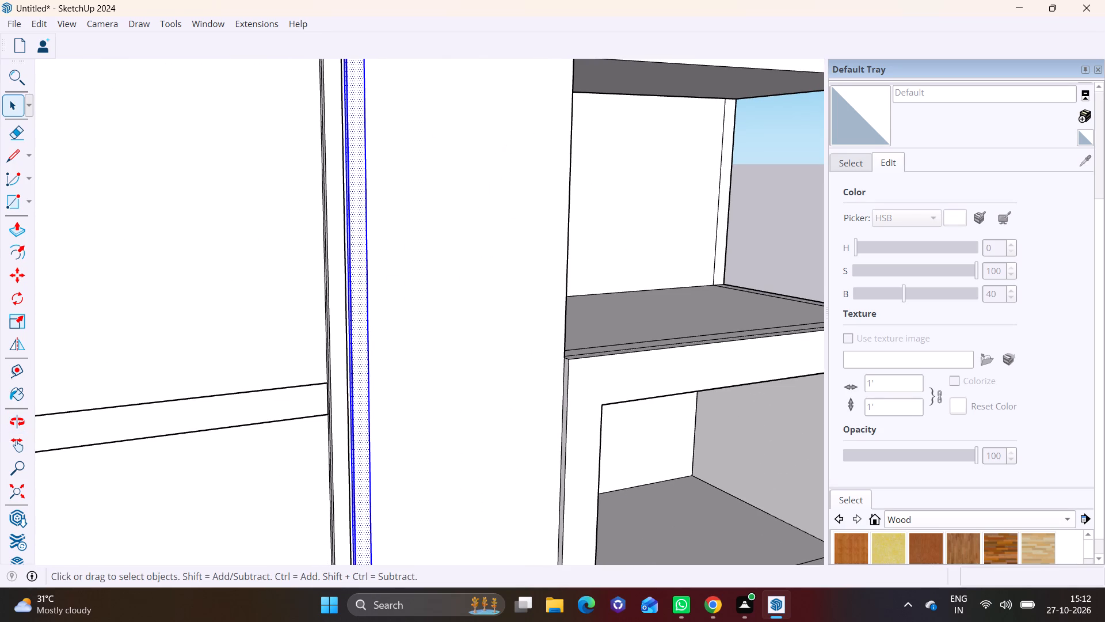
middle_click_drag(466, 277, 466, 278, "shift")
middle_click_drag(437, 142, 407, 390, "shift")
scroll(334, 278, "up", 10)
middle_click_drag(306, 289, 266, 379)
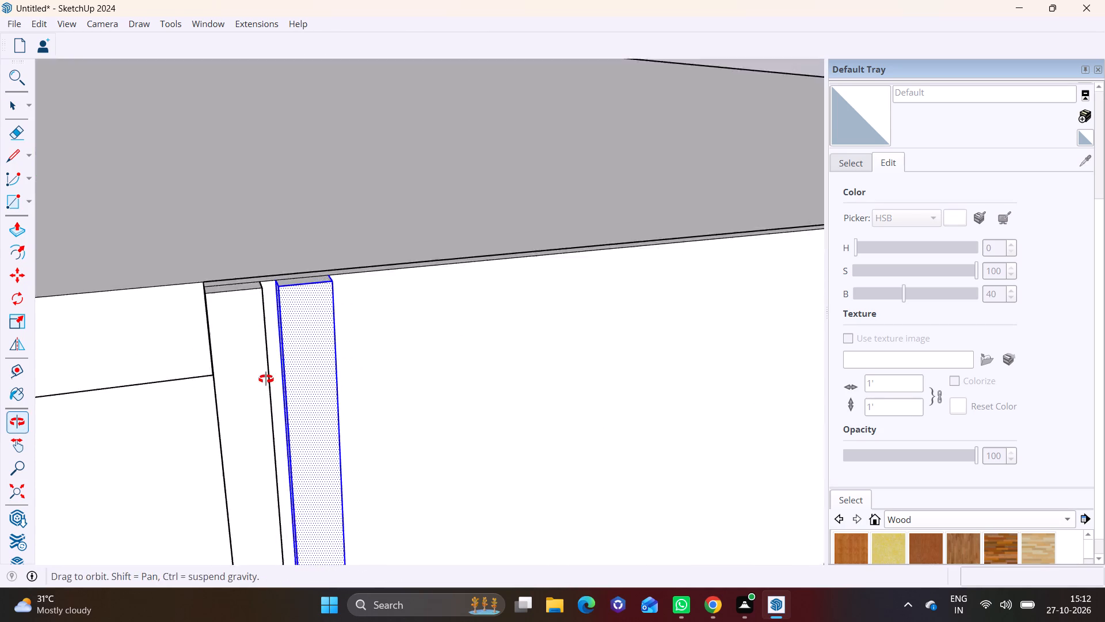
middle_click_drag(266, 379, 264, 399)
scroll(310, 305, "up", 7)
double_click(295, 259, "ctrl")
scroll(300, 279, "down", 3)
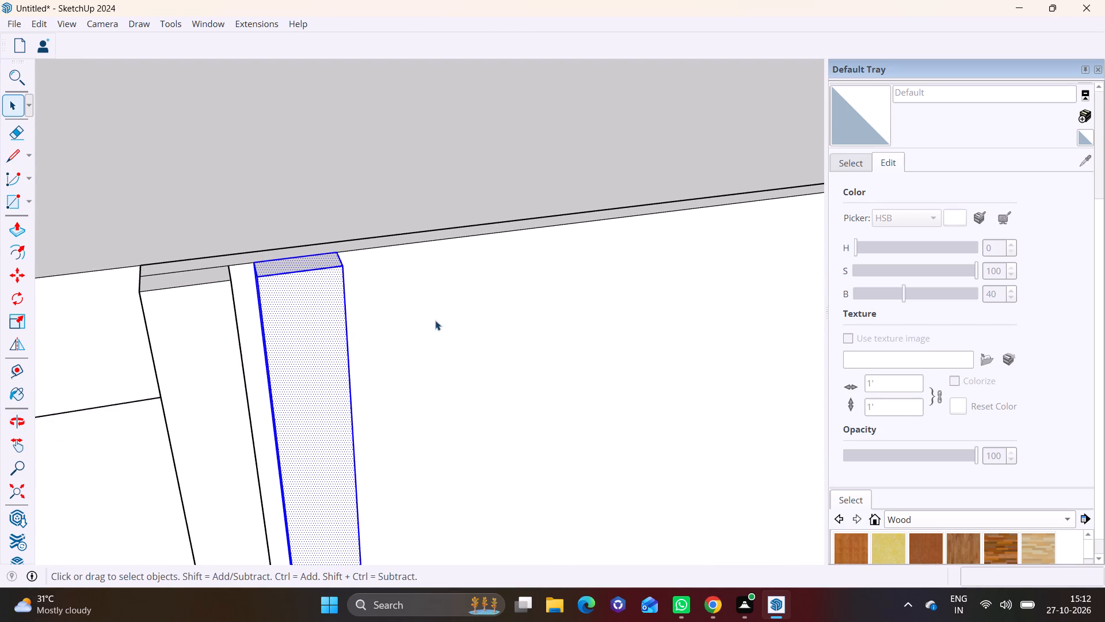
Make five successive copies of the selected strip along the pillar's face, each about 7 3/4" to 8" from the previous one.
middle_click_drag(493, 423, 418, 458)
scroll(426, 404, "down", 4)
middle_click_drag(407, 361, 250, 354, "shift")
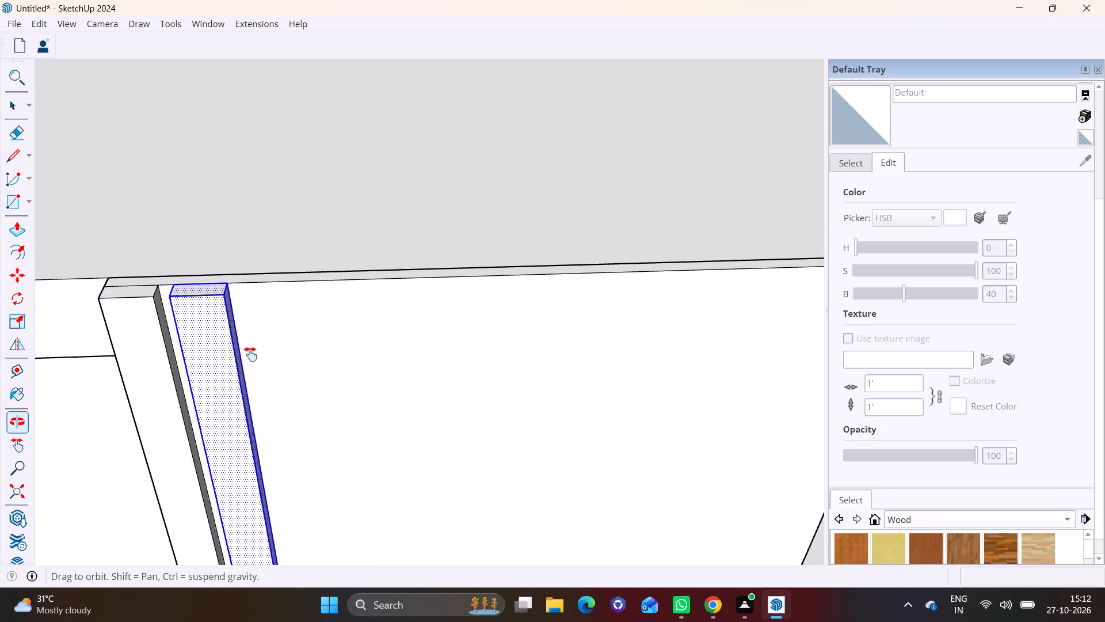
middle_click_drag(250, 354, 211, 352, "shift")
scroll(239, 347, "up", 2)
key("m")
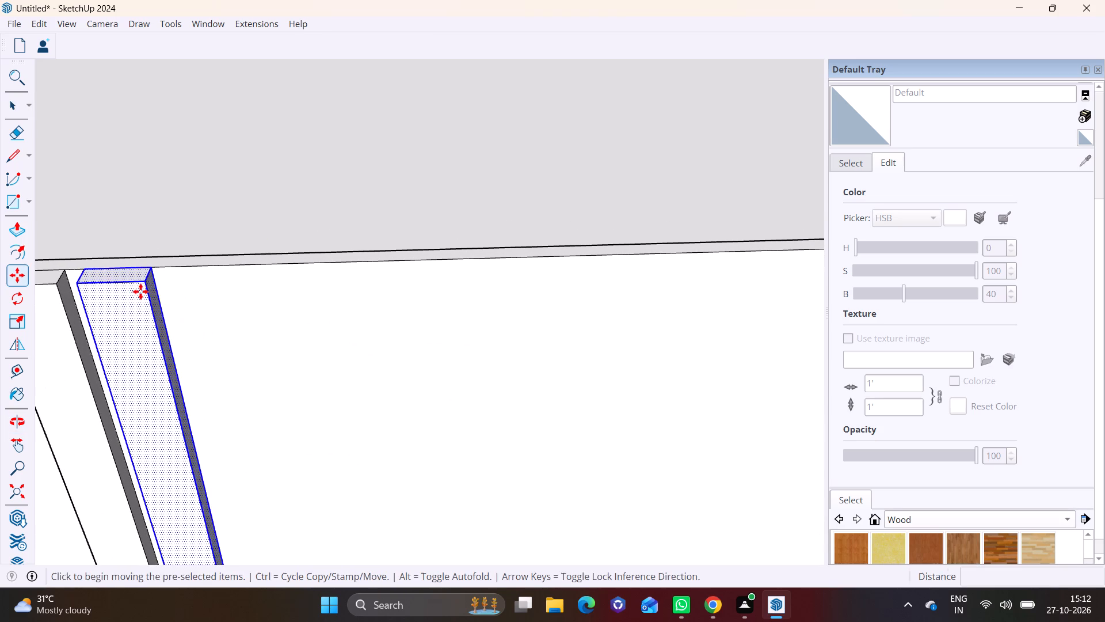
left_click(85, 269)
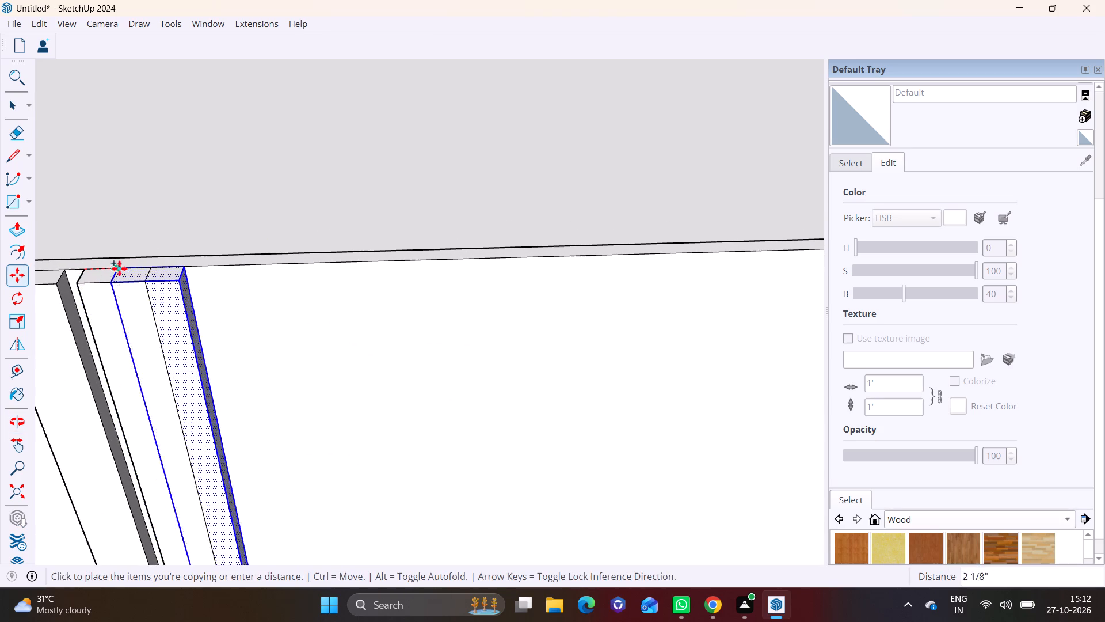
left_click(166, 266)
left_click(169, 266)
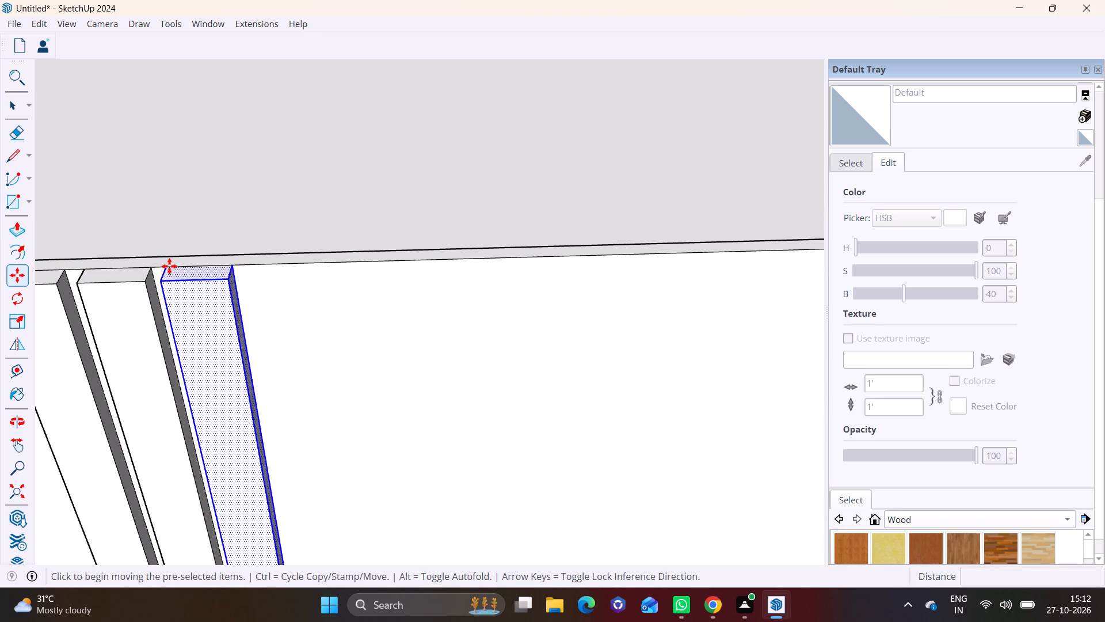
left_click(248, 270)
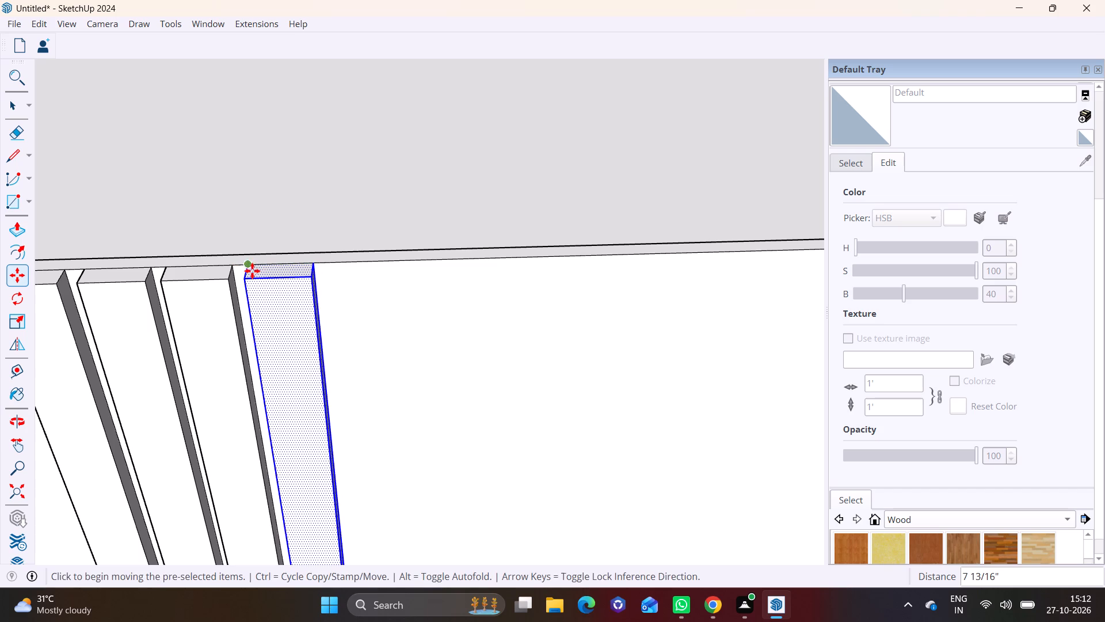
left_click(249, 267)
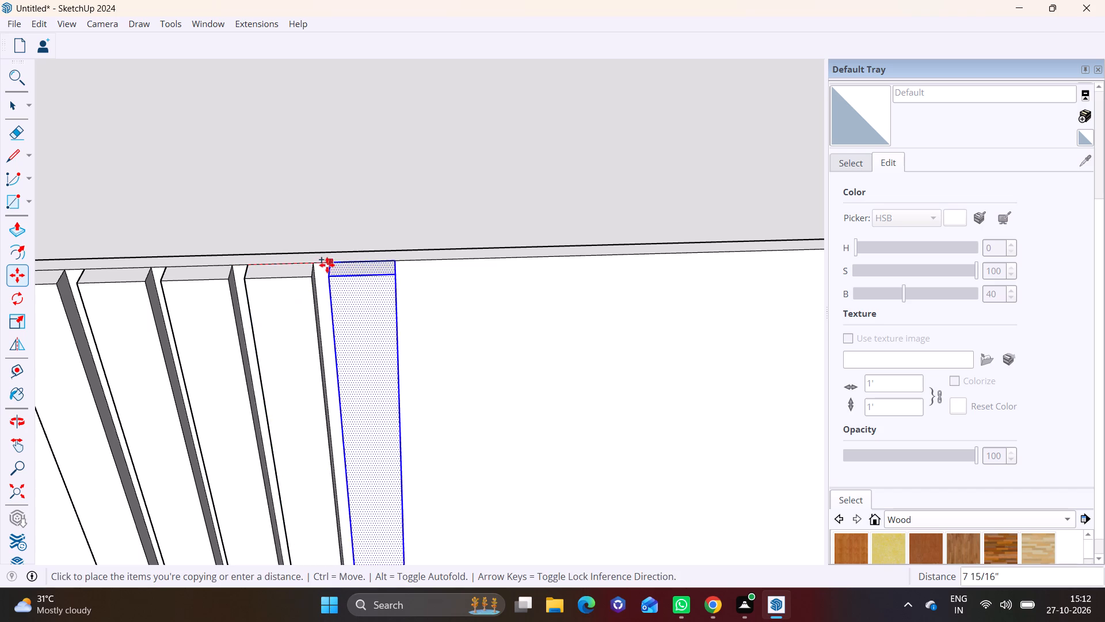
left_click(326, 266)
left_click(324, 262)
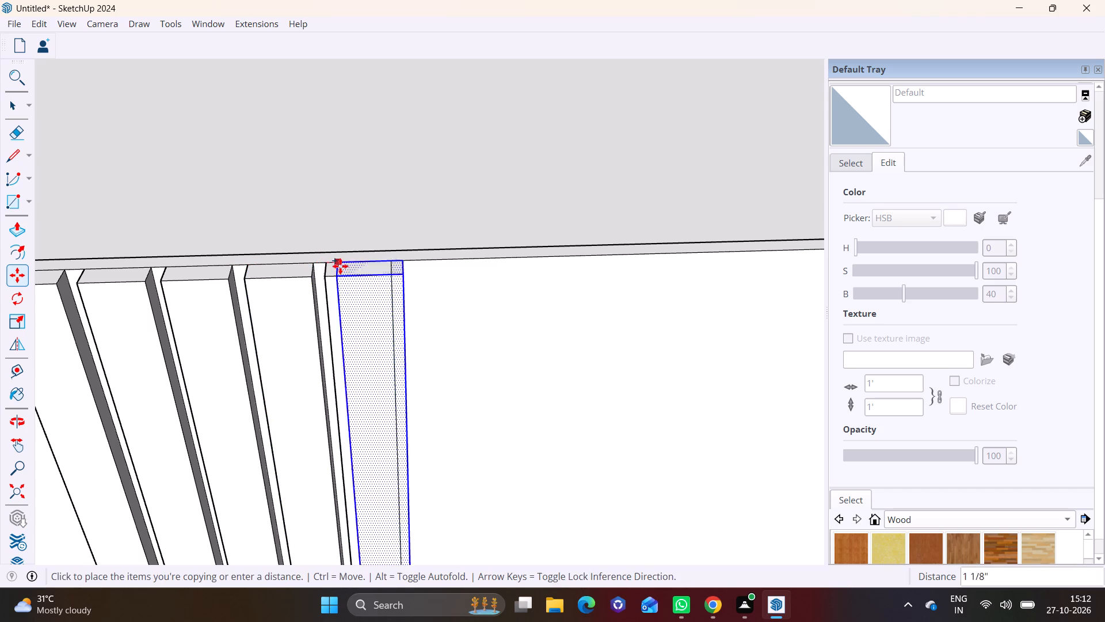
left_click(406, 260)
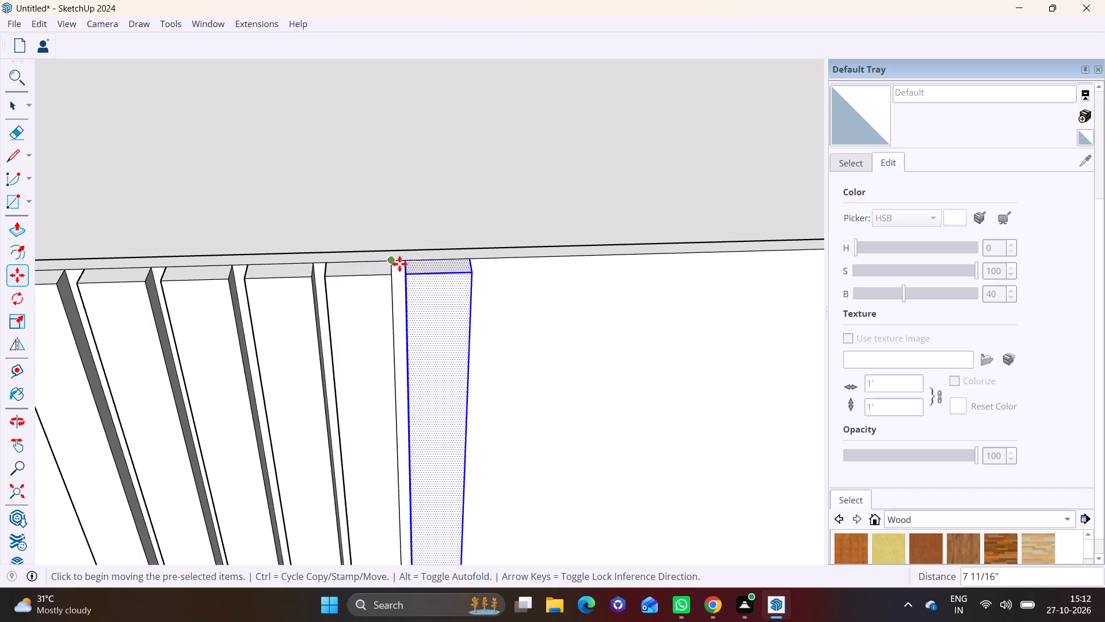
left_click(409, 263)
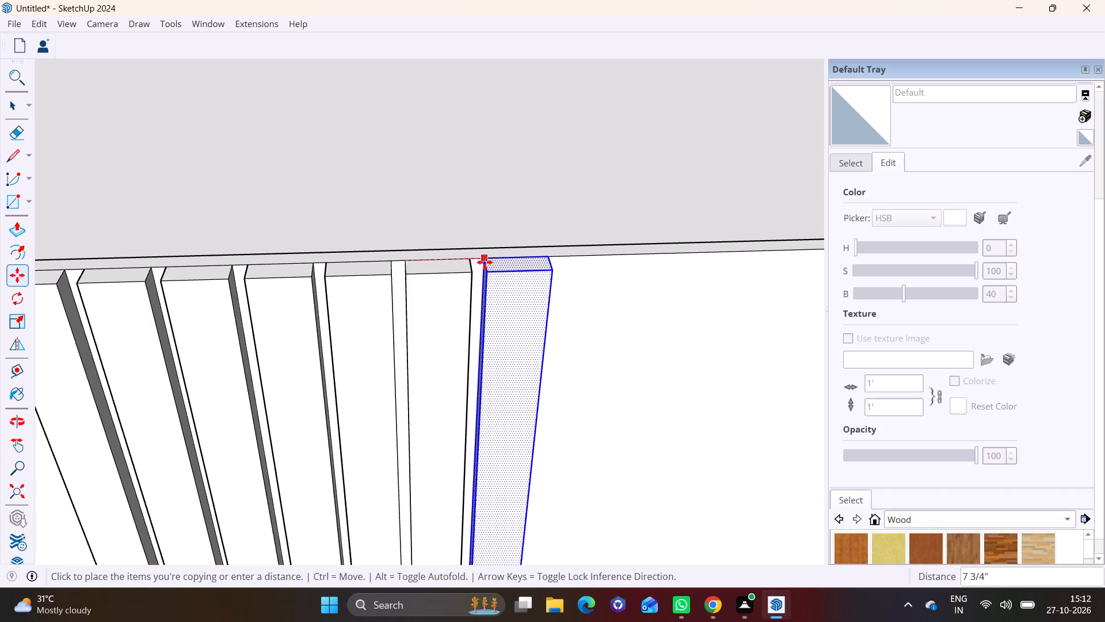
left_click(485, 262)
Make six more successive copies of the strip, each about 8" from the previous one, up to the pillar's far edge.
scroll(500, 282, "down", 2)
middle_click_drag(521, 306, 252, 327, "shift")
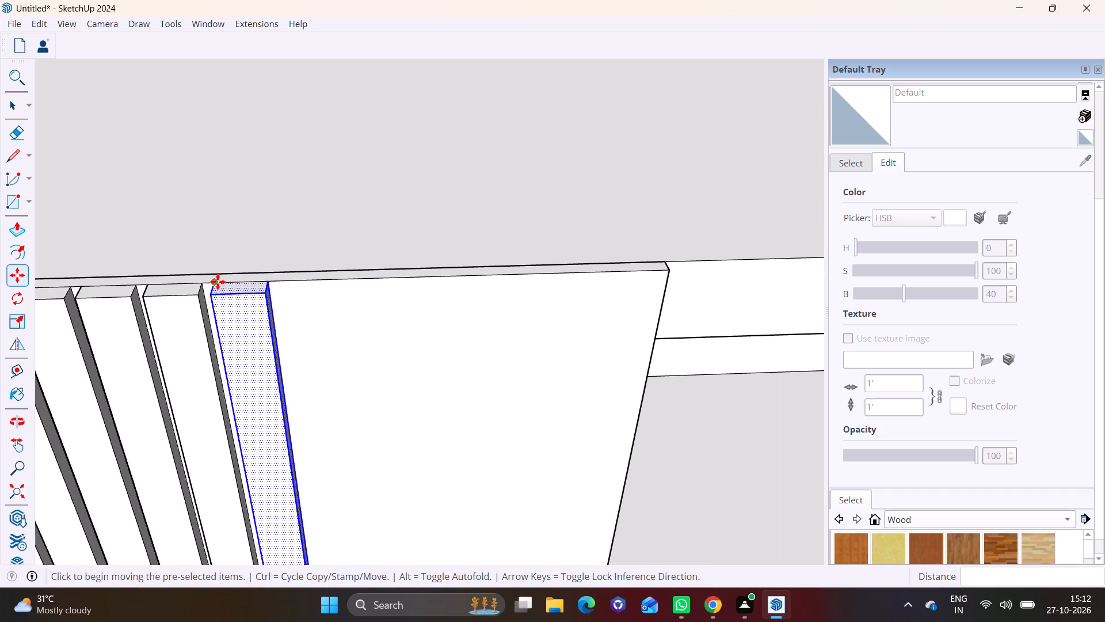
left_click(218, 282)
left_click(284, 284)
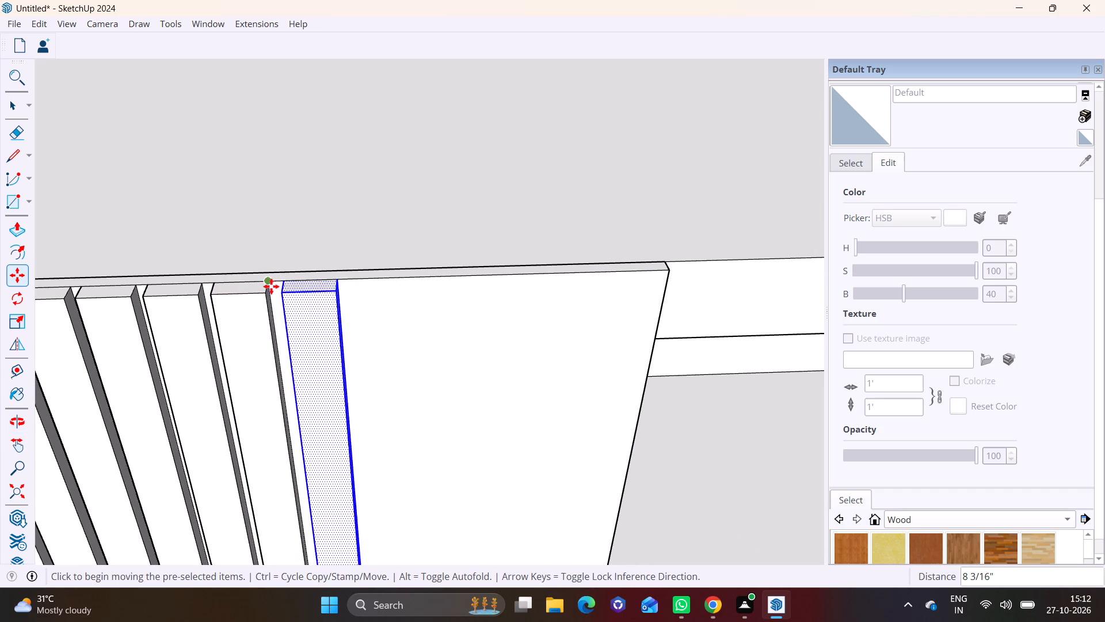
left_click(282, 285)
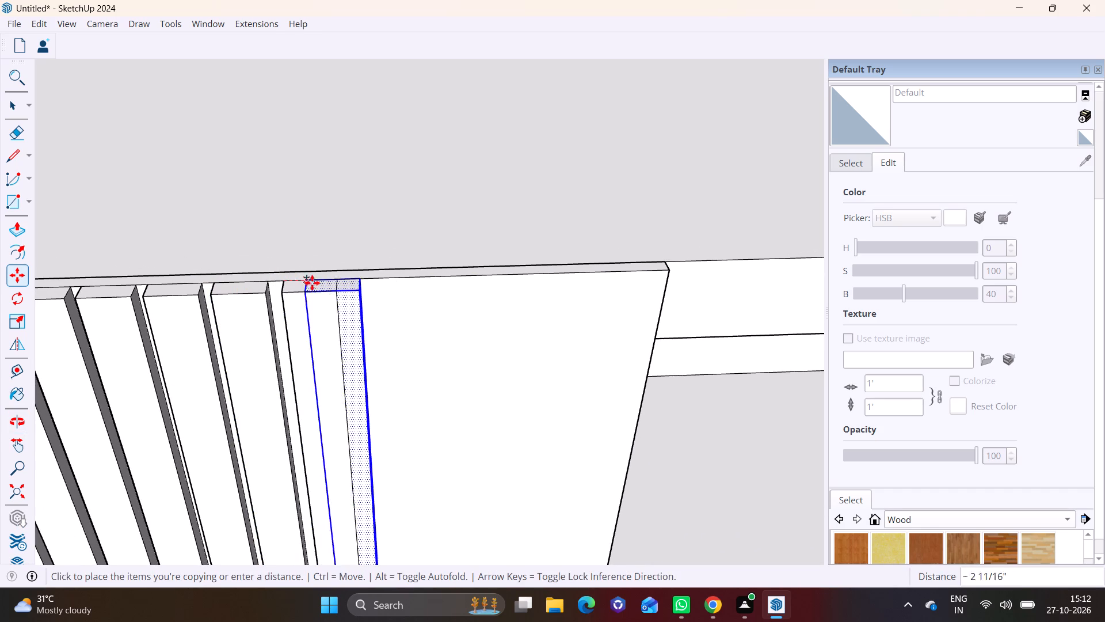
left_click(355, 279)
left_click(356, 280)
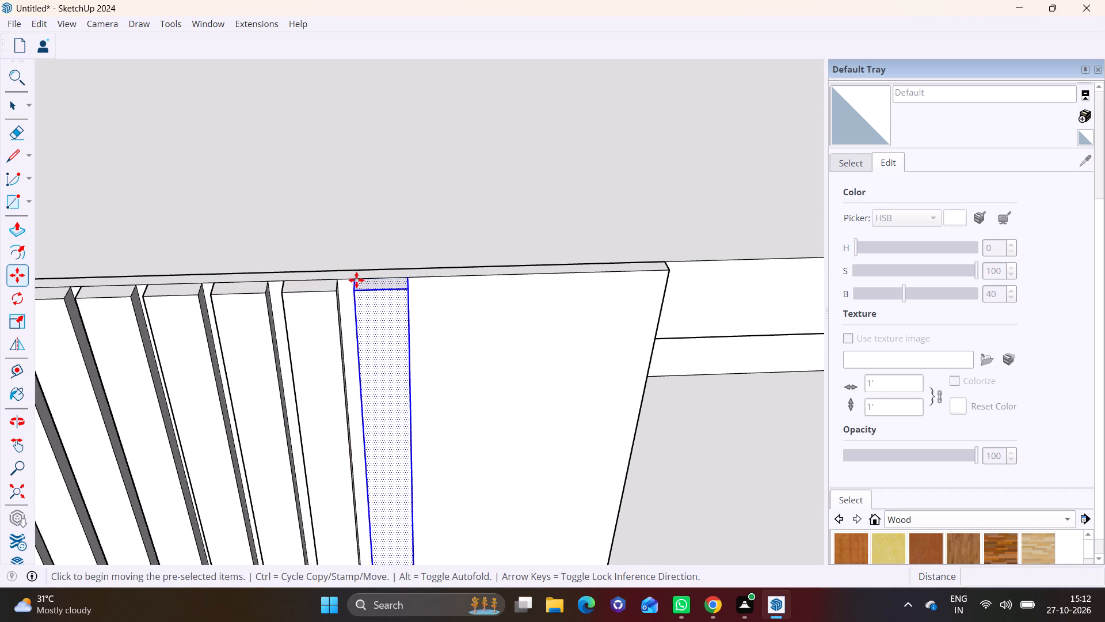
left_click(422, 280)
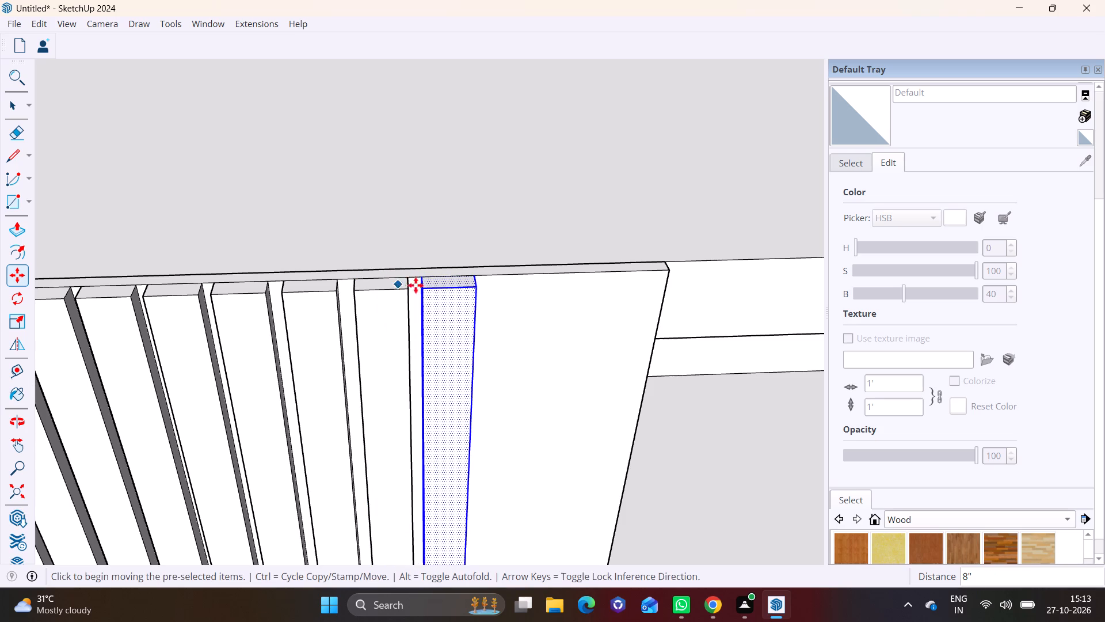
left_click(425, 278)
left_click(489, 272)
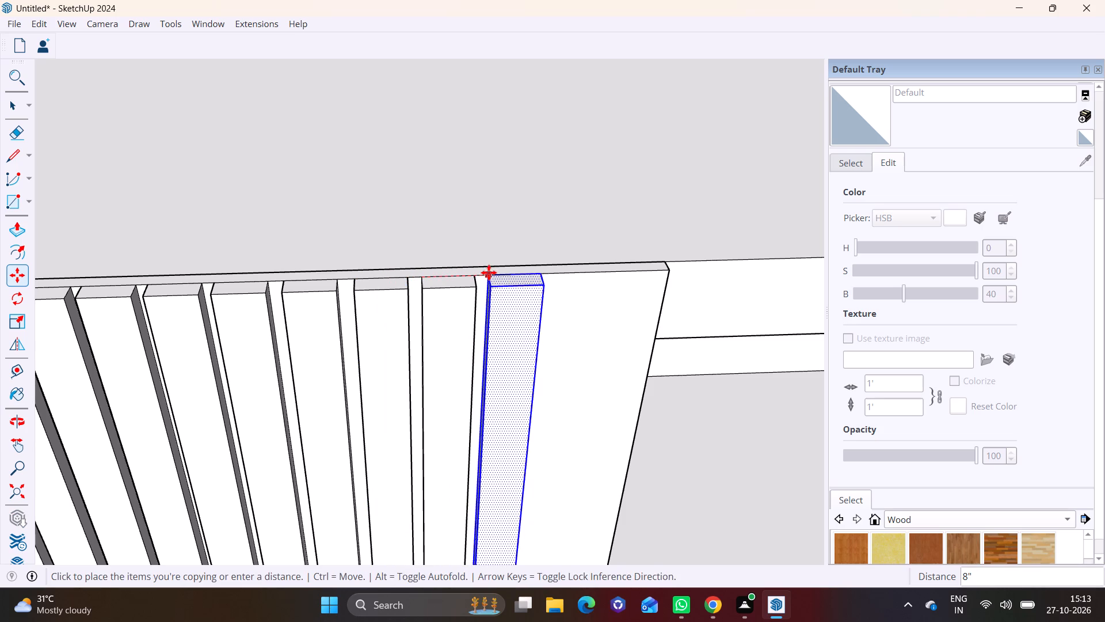
left_click(489, 275)
left_click(559, 276)
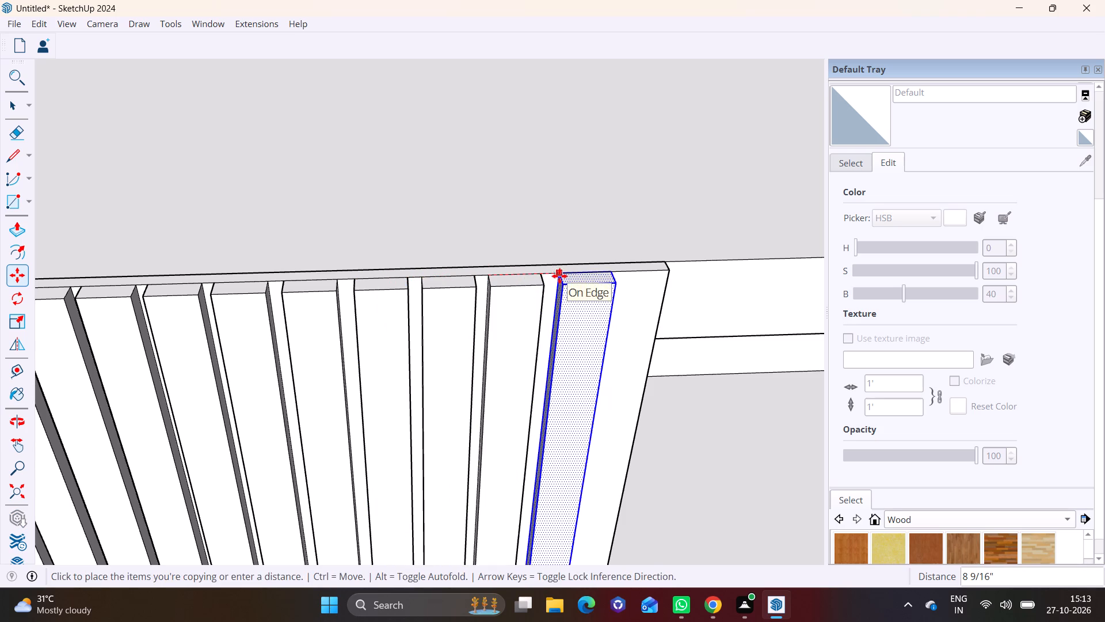
left_click(560, 278)
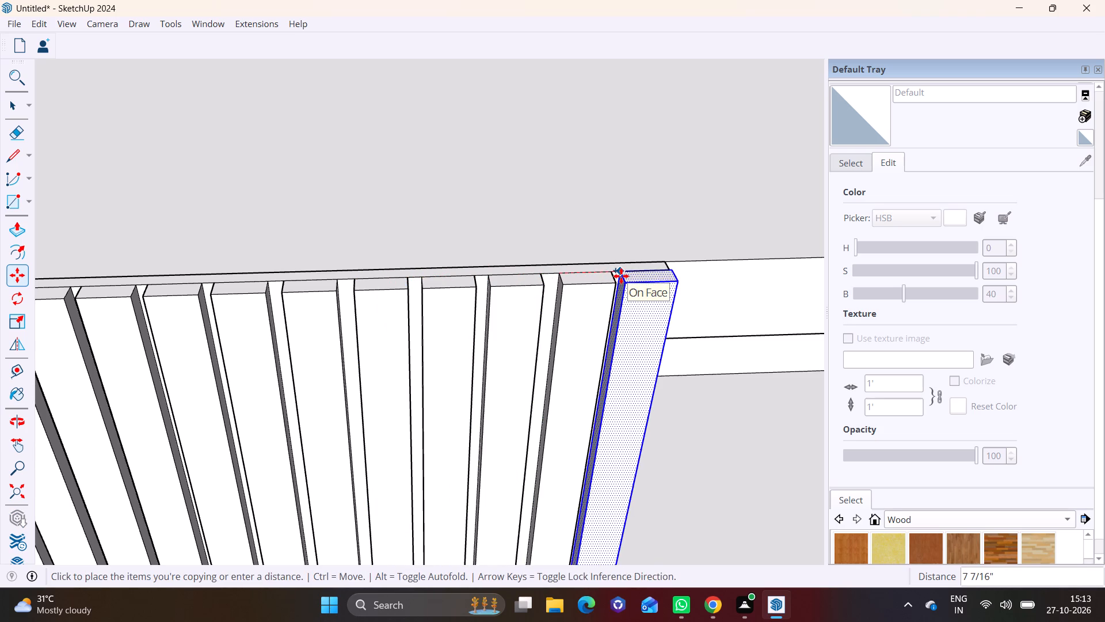
left_click(621, 276)
middle_click_drag(612, 293, 502, 301)
scroll(566, 318, "down", 5)
key("space")
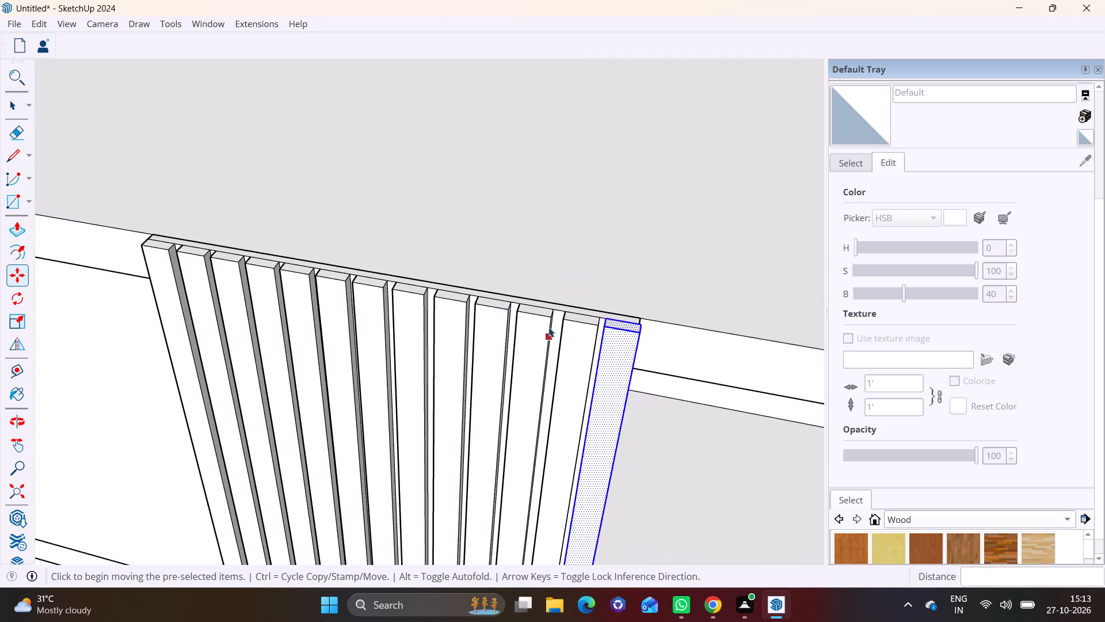
left_click(575, 268)
Examine the finished row of strips on the pillar and the whole building facade from several angles.
scroll(494, 352, "down", 10)
middle_click_drag(484, 402, 514, 236, "shift")
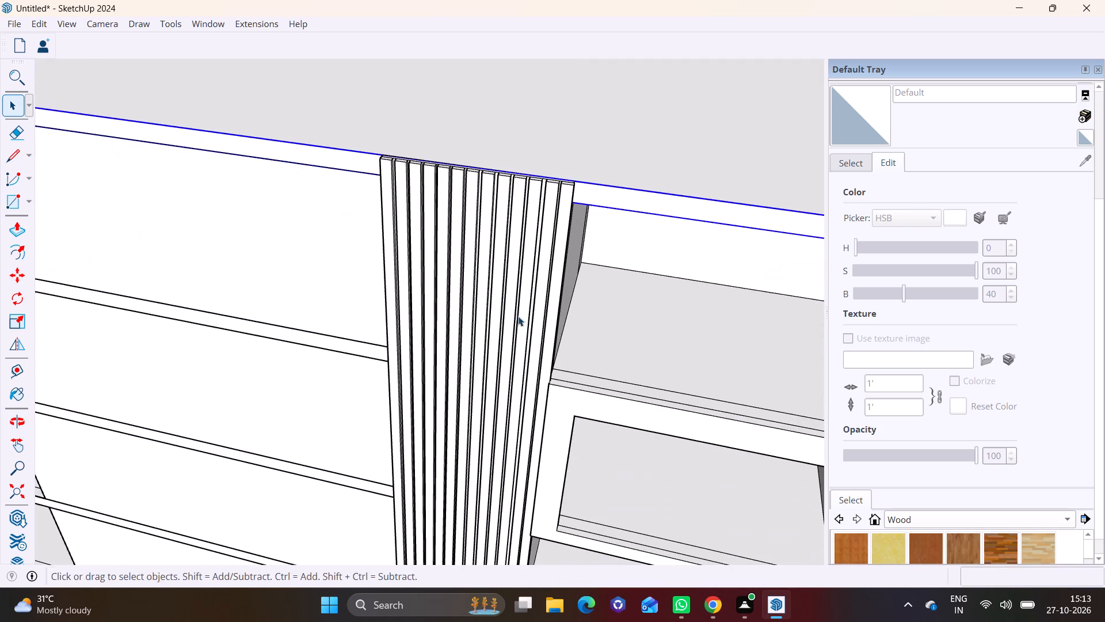
middle_click_drag(521, 318, 586, 117)
scroll(541, 253, "down", 10)
middle_click_drag(488, 312, 440, 81, "shift")
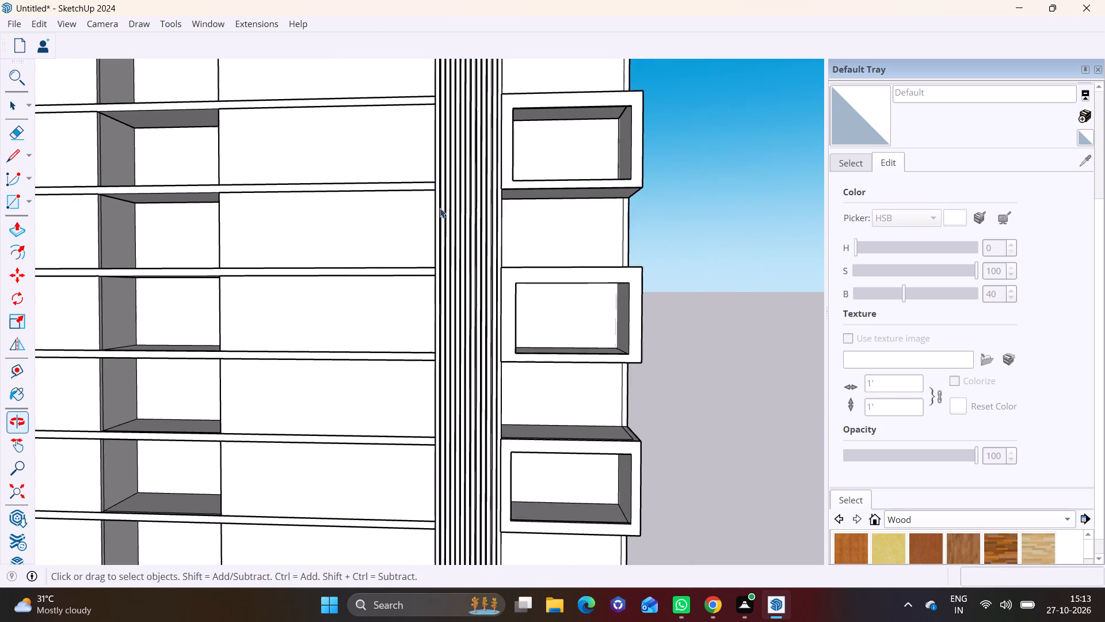
middle_click_drag(444, 259, 437, 176)
scroll(451, 255, "down", 4)
left_click(637, 353)
middle_click_drag(464, 336, 455, 390, "shift")
middle_click_drag(438, 384, 475, 380)
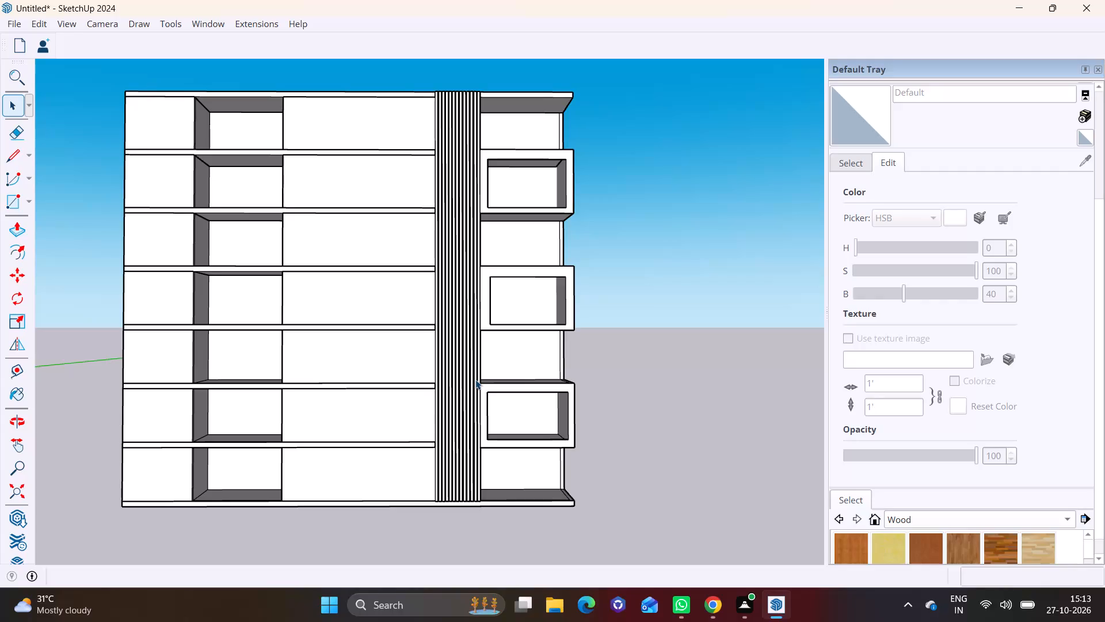
middle_click_drag(554, 398, 470, 388, "shift")
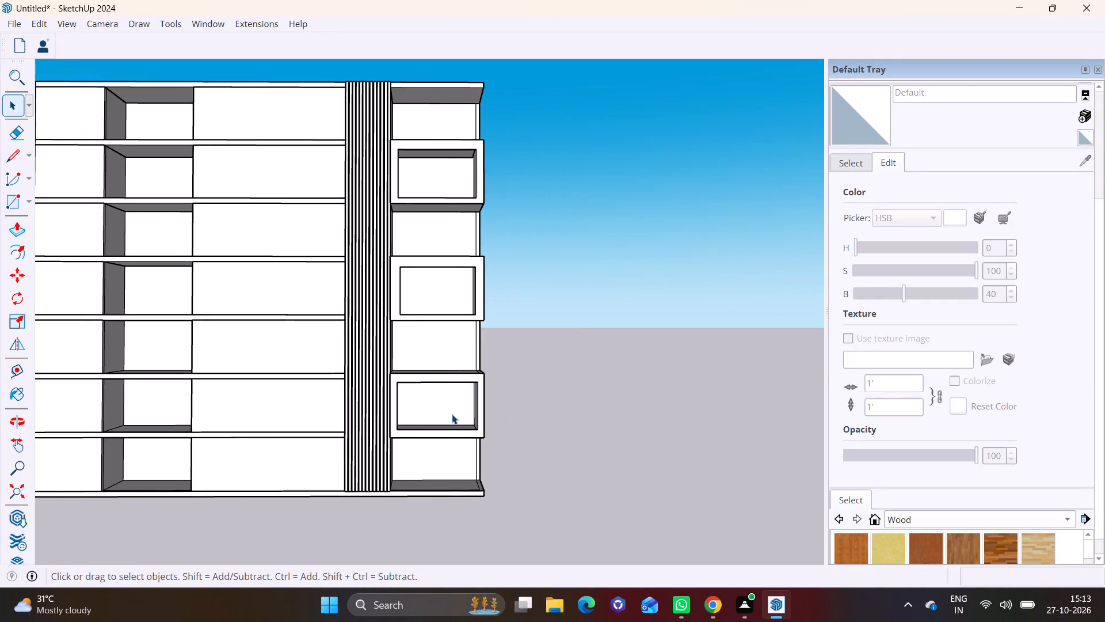
middle_click_drag(451, 415, 310, 426)
scroll(345, 400, "up", 4)
middle_click_drag(377, 400, 567, 416, "shift")
scroll(546, 414, "down", 1)
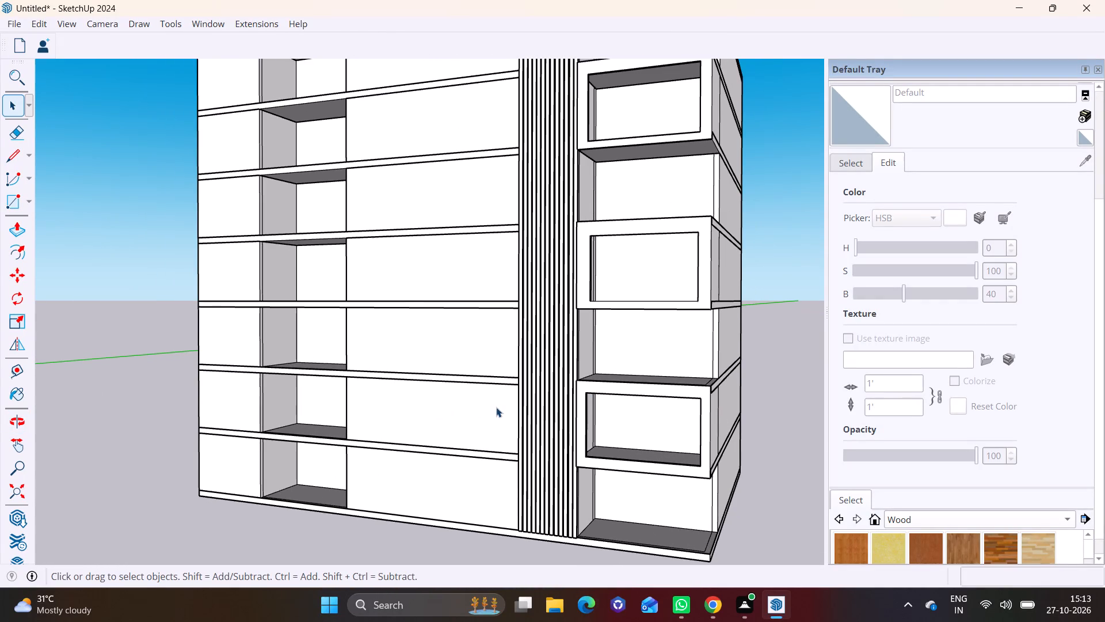
scroll(496, 407, "down", 2)
scroll(455, 374, "down", 1)
middle_click_drag(498, 404, 633, 419, "shift")
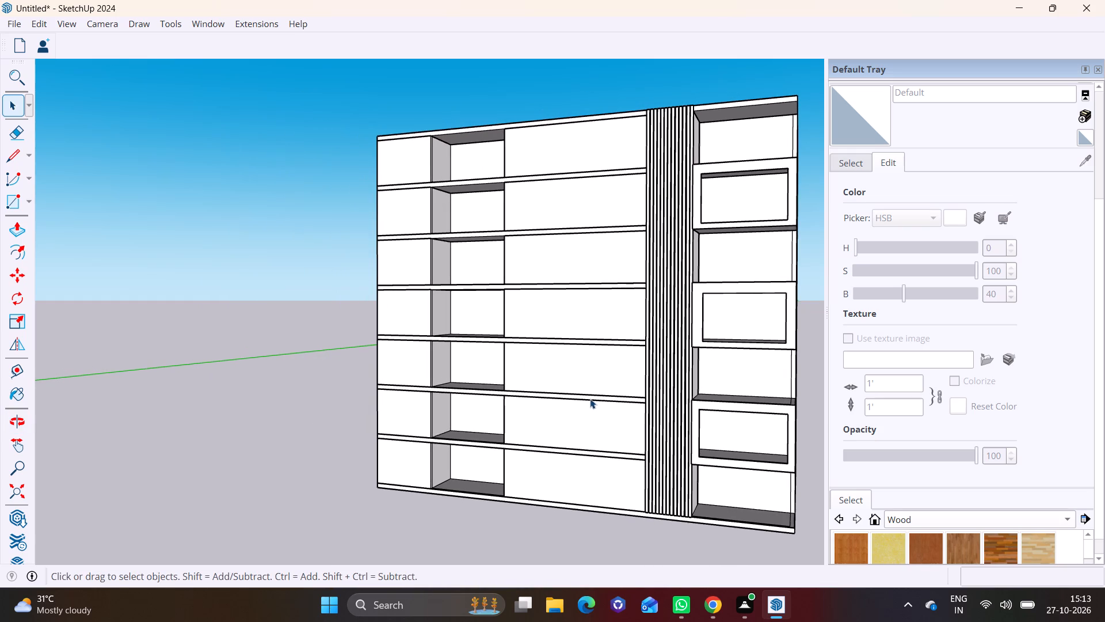
Examine the building's facade with its striped pillar and projecting corner frames from several angles.
middle_click_drag(582, 397, 448, 431, "shift")
scroll(448, 431, "down", 3)
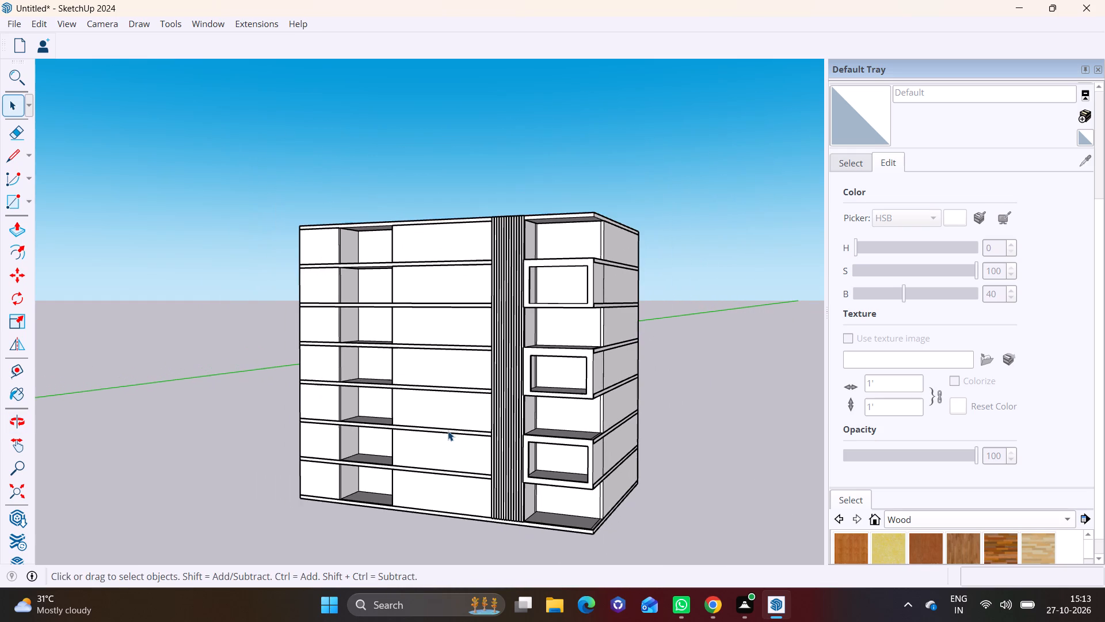
middle_click_drag(502, 451, 514, 358)
scroll(477, 410, "up", 1)
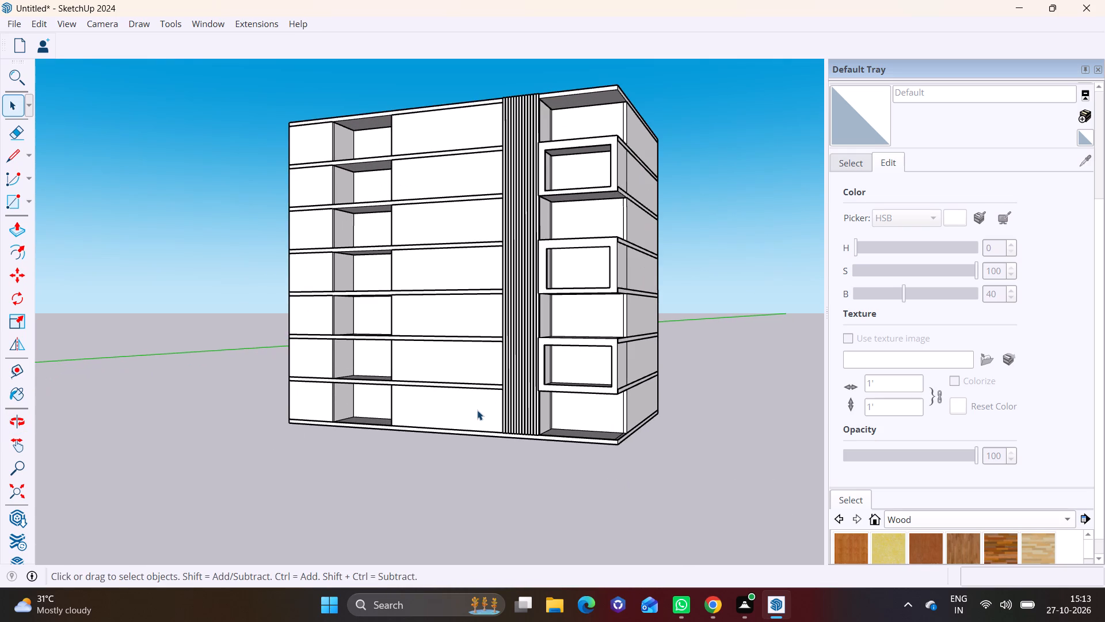
scroll(473, 391, "down", 2)
middle_click_drag(466, 382, 405, 400, "shift")
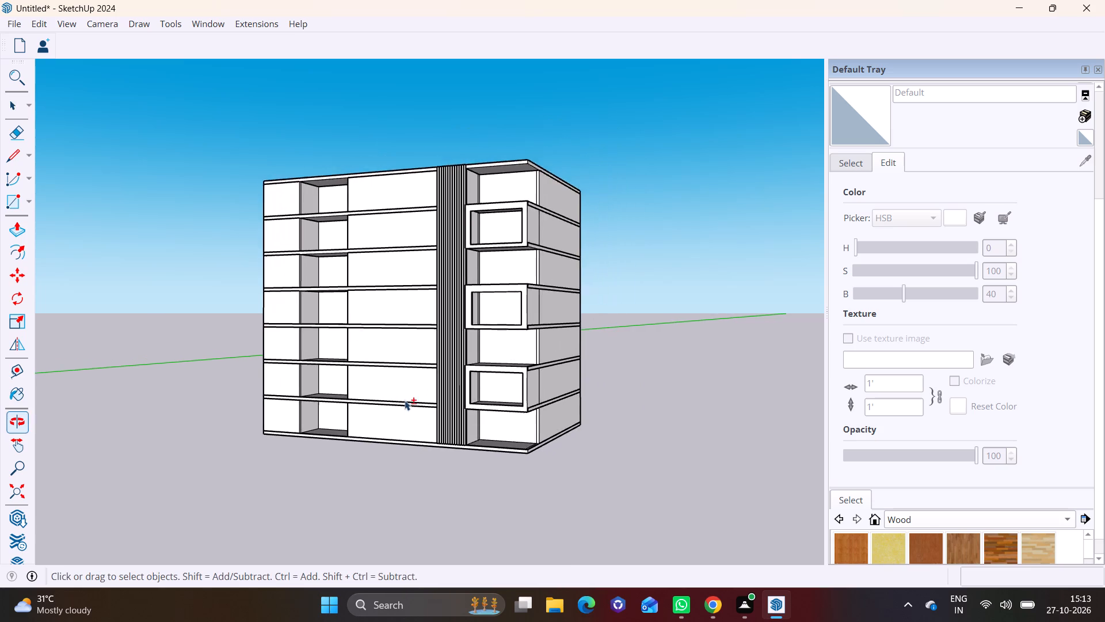
middle_click_drag(405, 400, 406, 400, "shift")
scroll(410, 404, "up", 6)
Draw a rectangle about 10' 6 1/2" by 10' on the lowest storey's wall, starting from the striped pillar's bottom corner.
left_click(30, 206)
left_click(36, 223)
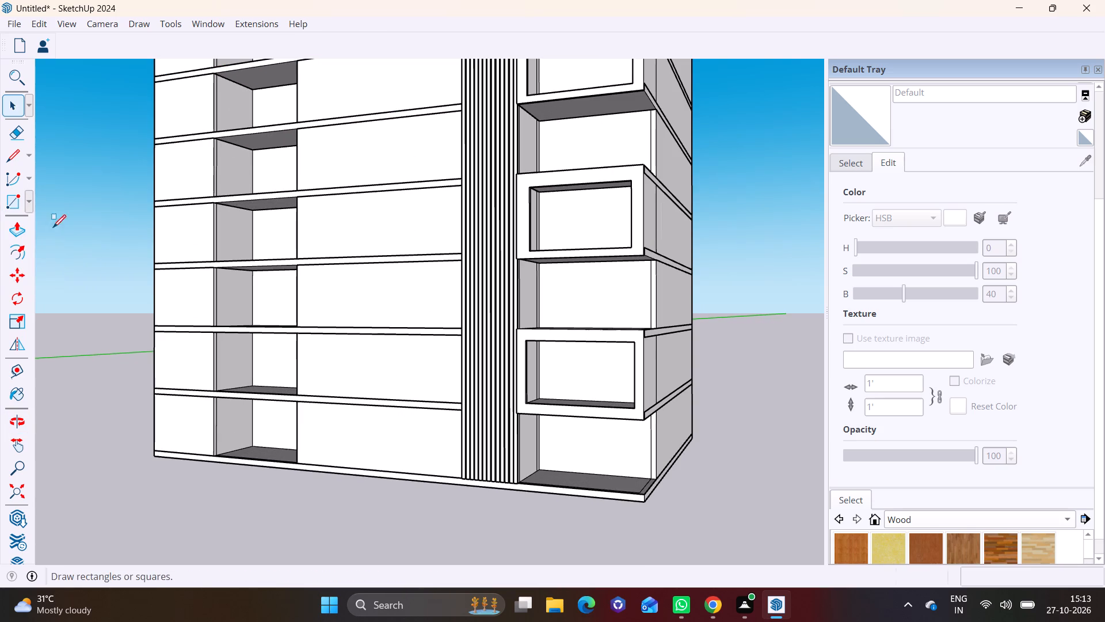
scroll(397, 429, "up", 7)
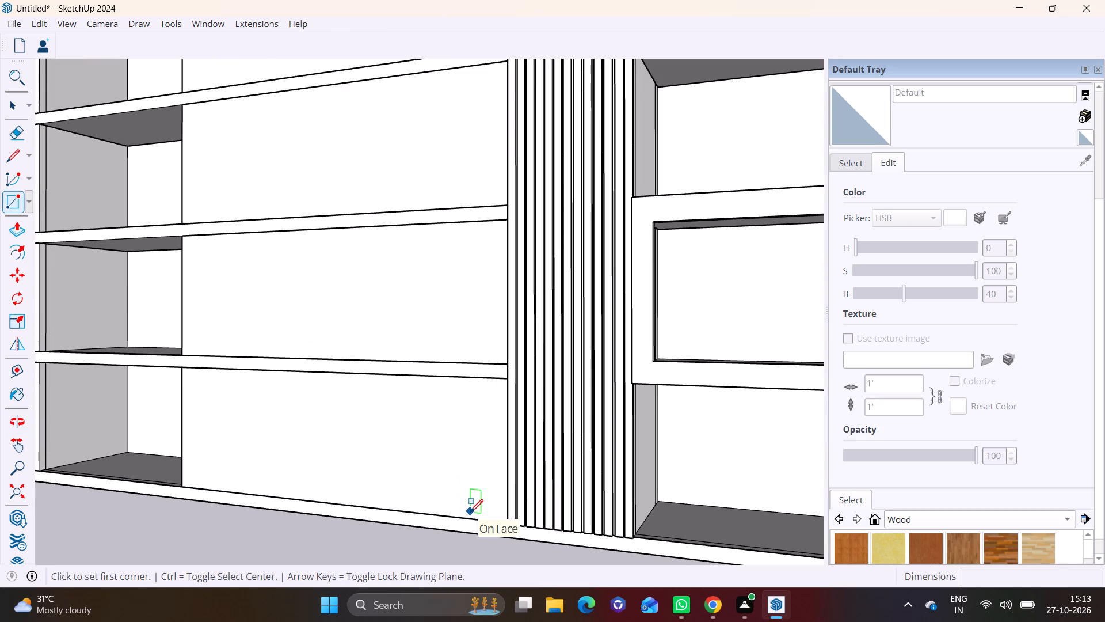
scroll(470, 512, "down", 2)
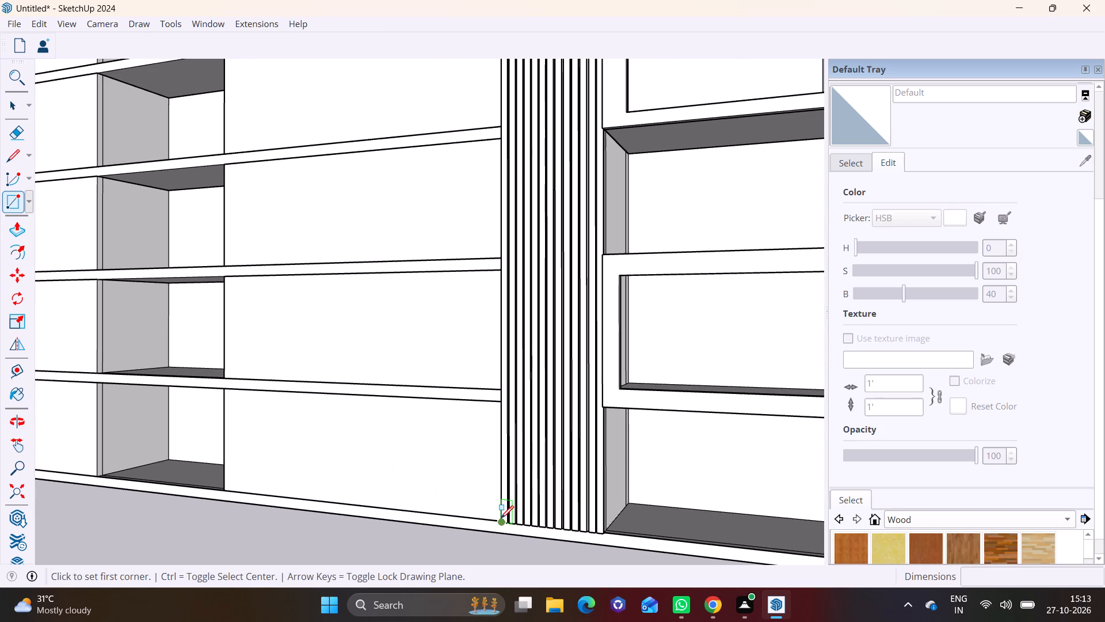
scroll(499, 518, "up", 4)
middle_click_drag(499, 518, 669, 507)
scroll(490, 499, "up", 7)
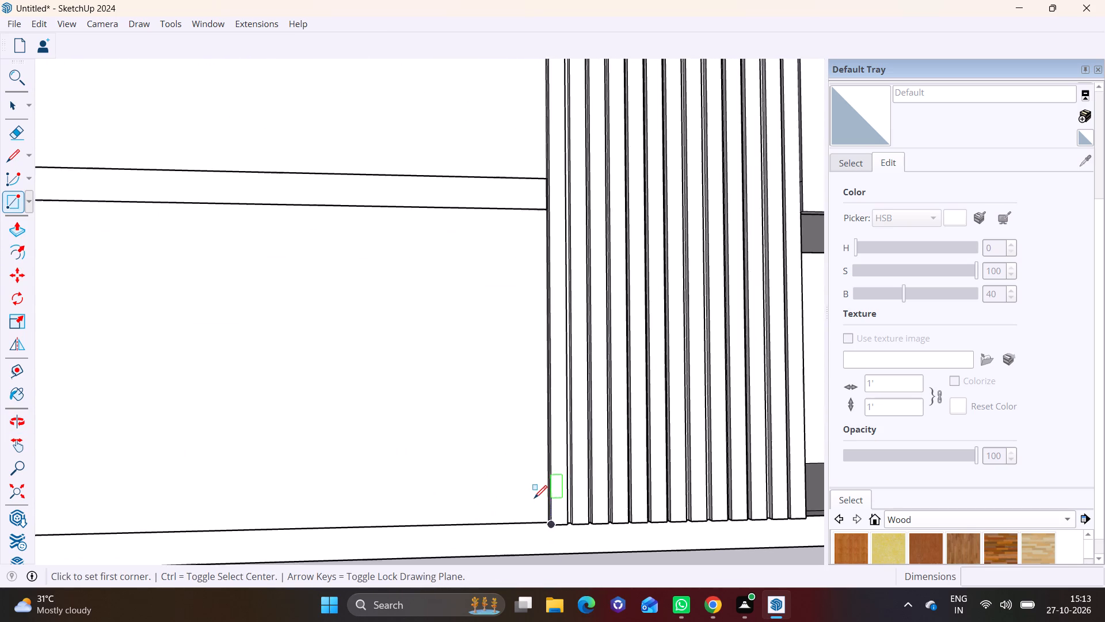
scroll(534, 498, "up", 5)
left_click(558, 539)
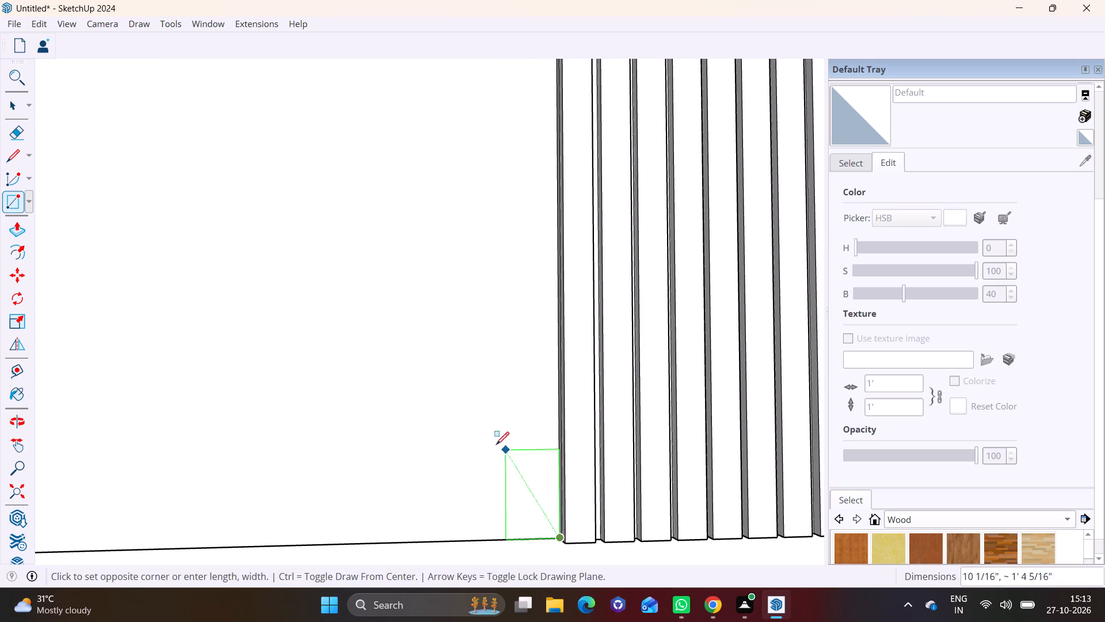
scroll(402, 403, "down", 12)
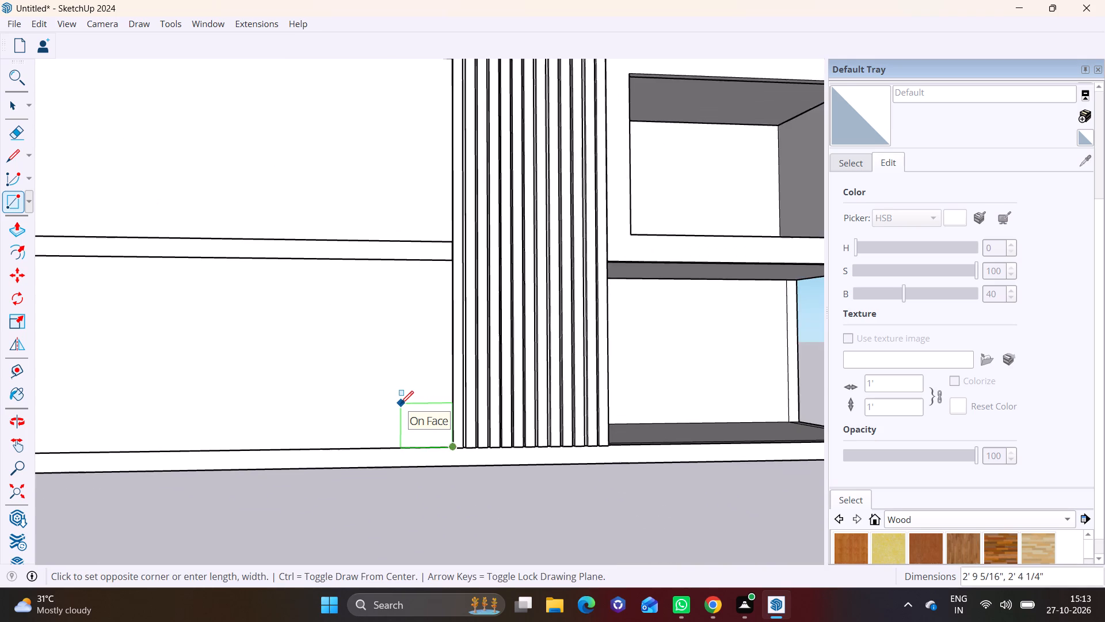
scroll(401, 404, "down", 5)
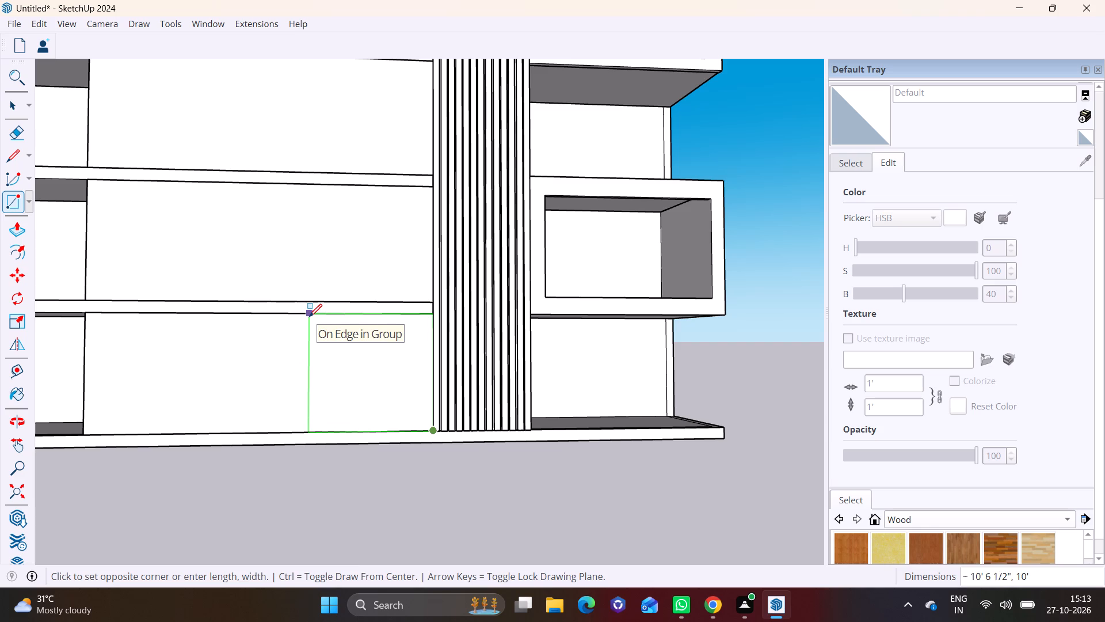
middle_click_drag(375, 396, 280, 419)
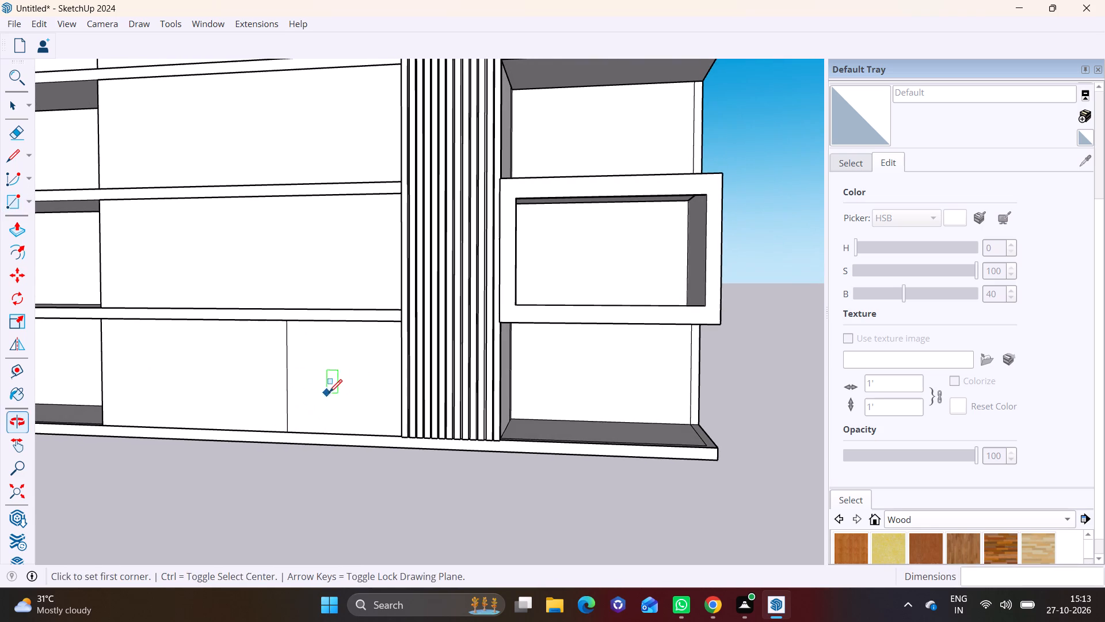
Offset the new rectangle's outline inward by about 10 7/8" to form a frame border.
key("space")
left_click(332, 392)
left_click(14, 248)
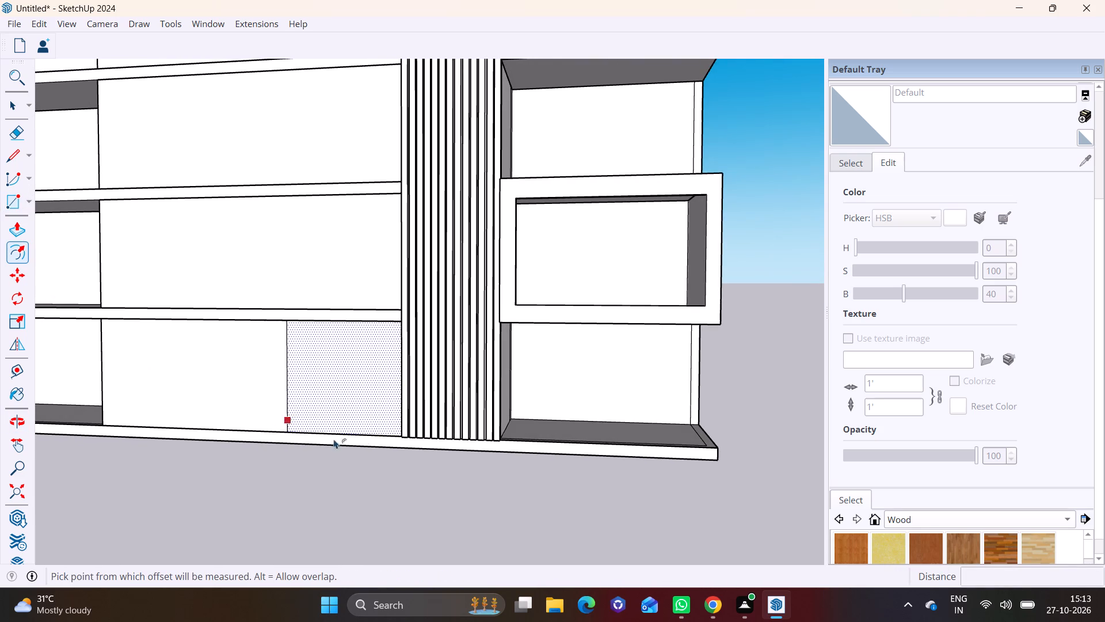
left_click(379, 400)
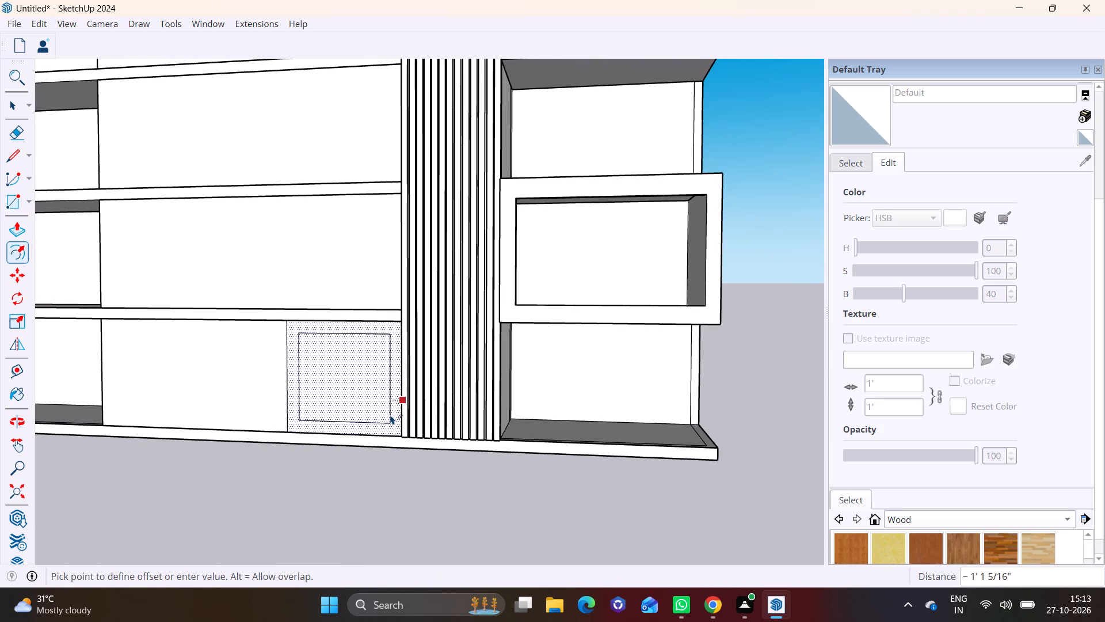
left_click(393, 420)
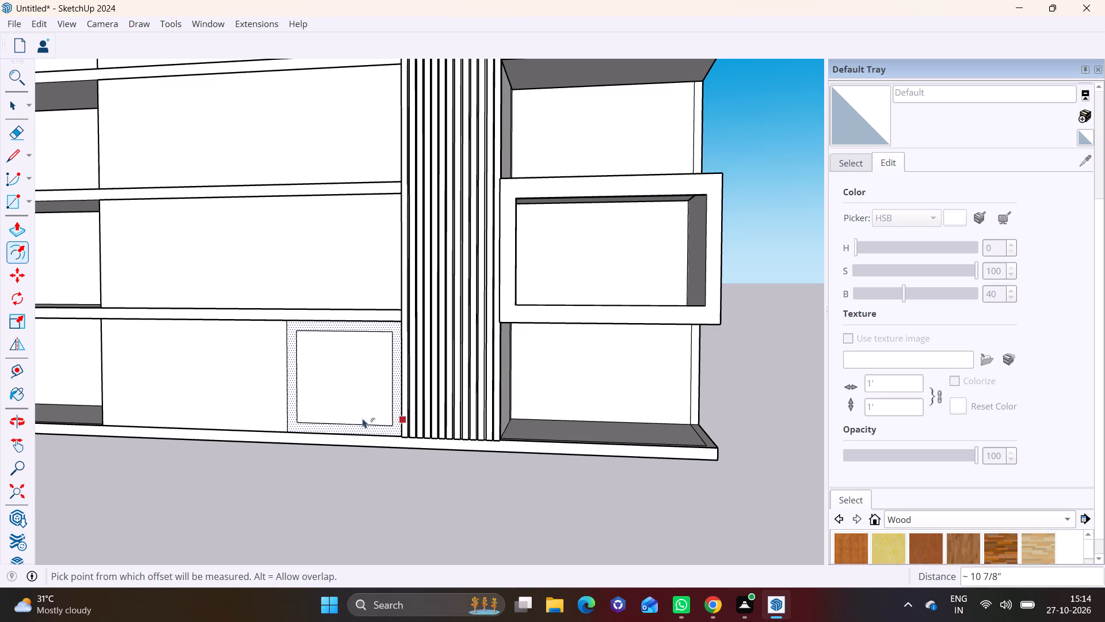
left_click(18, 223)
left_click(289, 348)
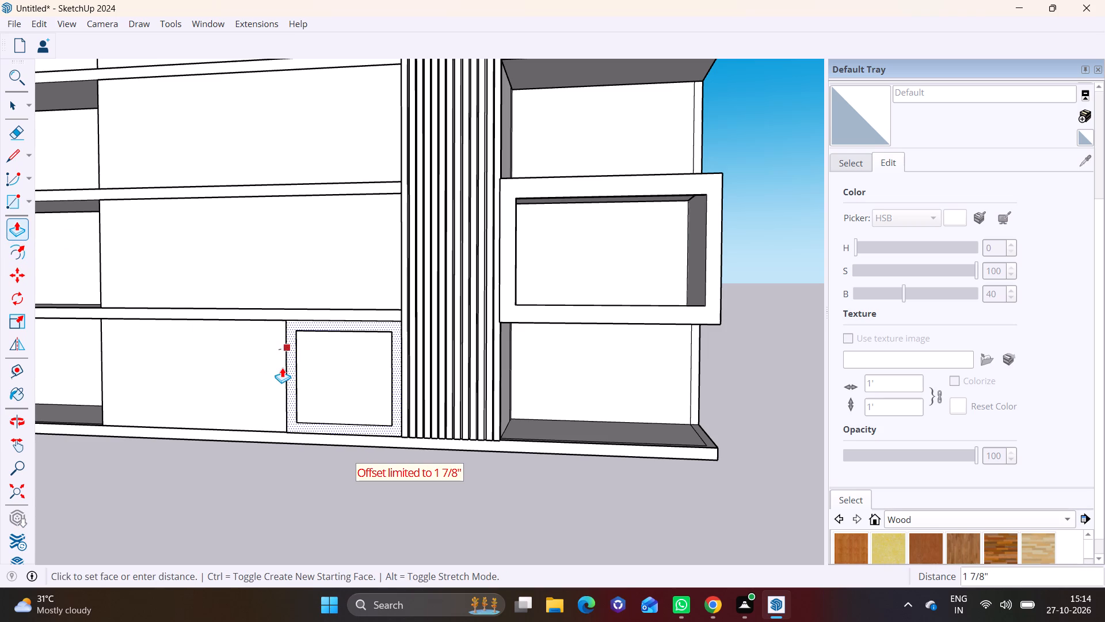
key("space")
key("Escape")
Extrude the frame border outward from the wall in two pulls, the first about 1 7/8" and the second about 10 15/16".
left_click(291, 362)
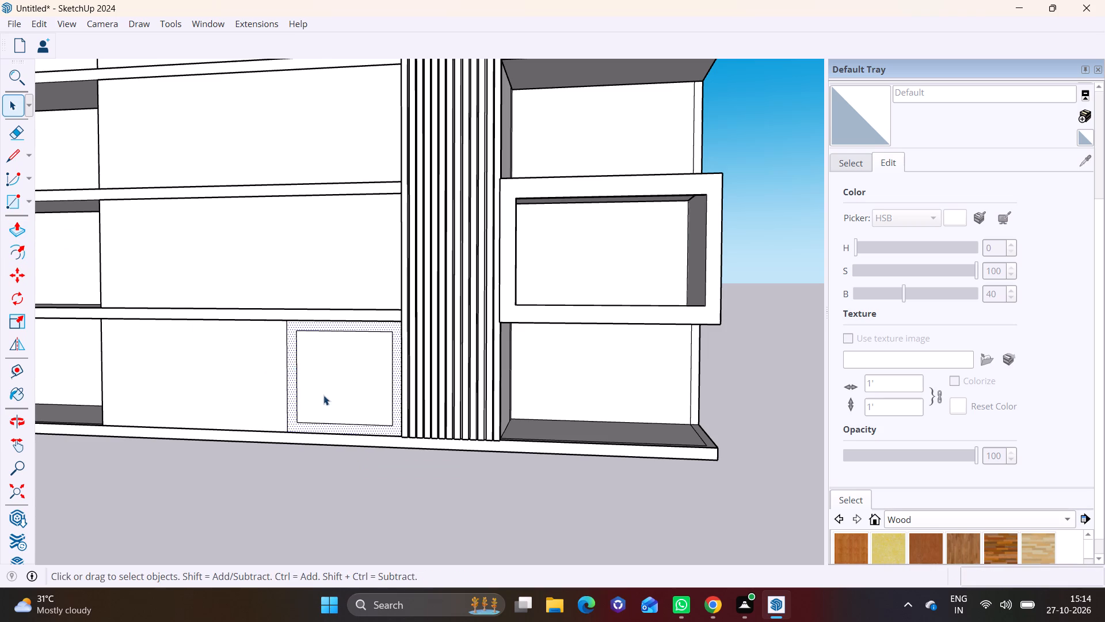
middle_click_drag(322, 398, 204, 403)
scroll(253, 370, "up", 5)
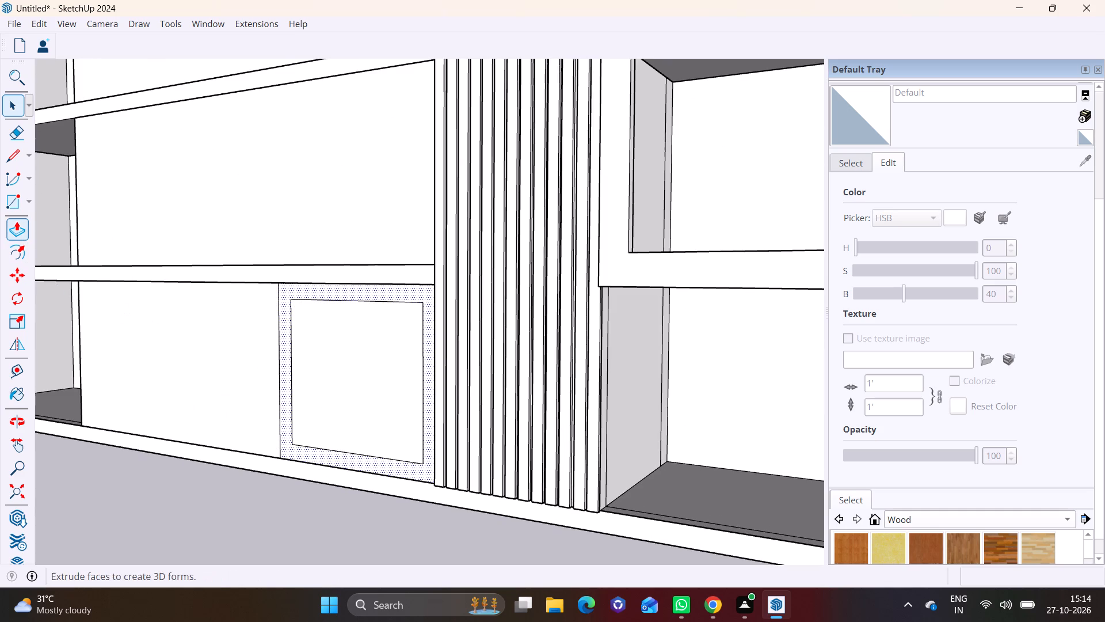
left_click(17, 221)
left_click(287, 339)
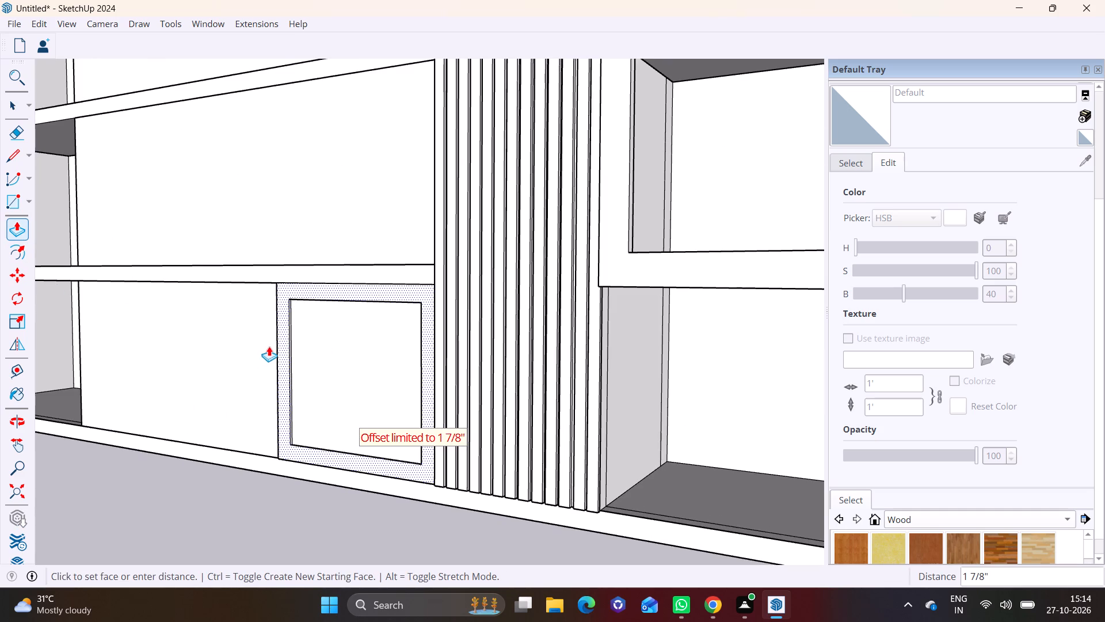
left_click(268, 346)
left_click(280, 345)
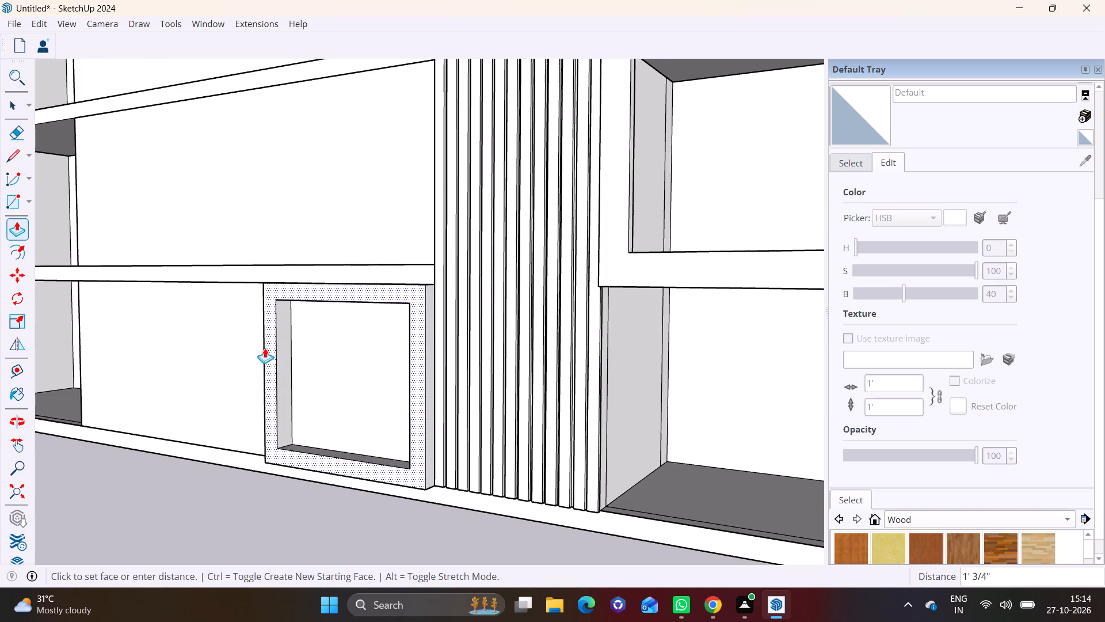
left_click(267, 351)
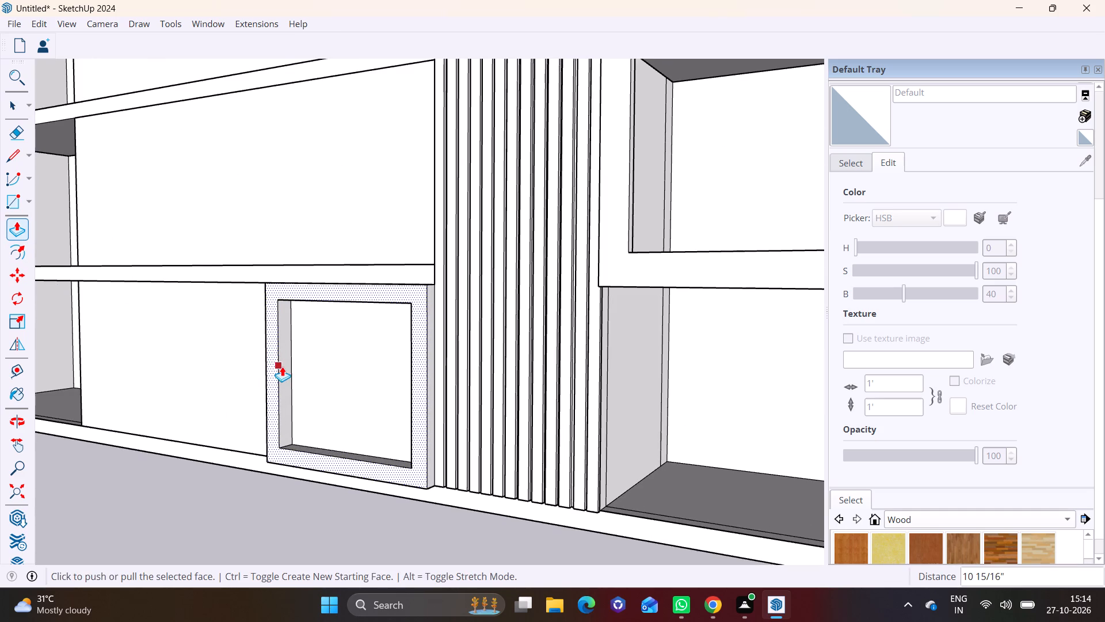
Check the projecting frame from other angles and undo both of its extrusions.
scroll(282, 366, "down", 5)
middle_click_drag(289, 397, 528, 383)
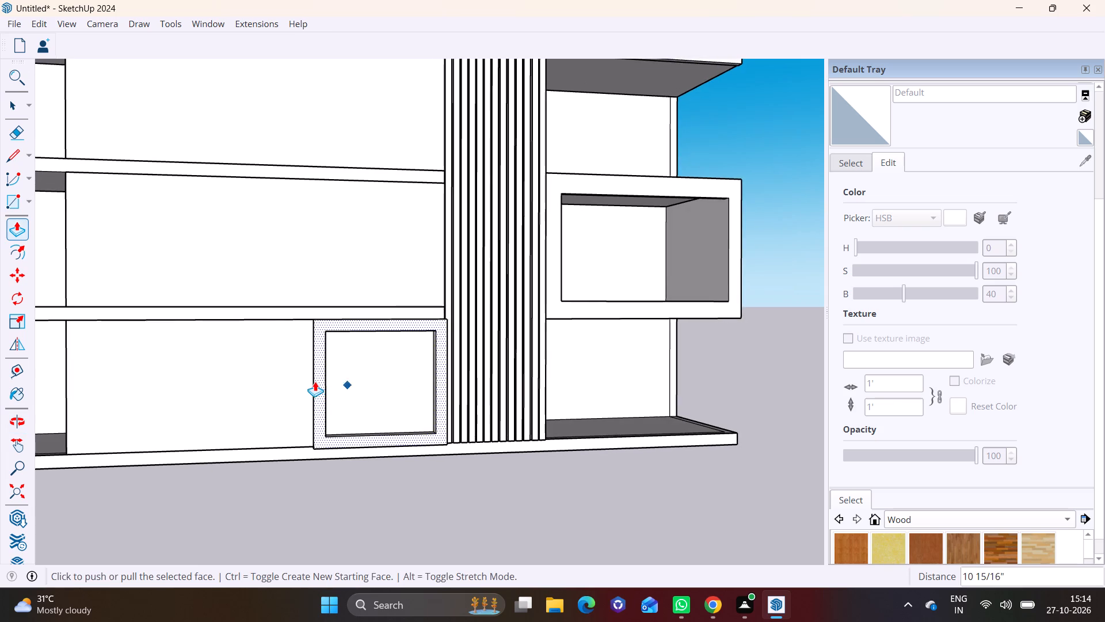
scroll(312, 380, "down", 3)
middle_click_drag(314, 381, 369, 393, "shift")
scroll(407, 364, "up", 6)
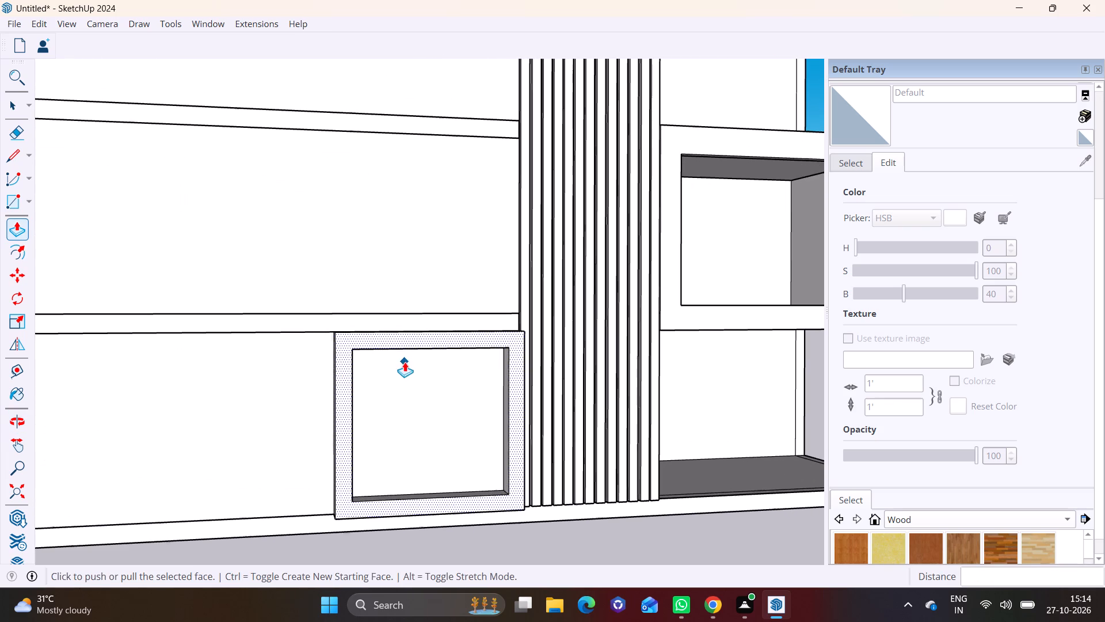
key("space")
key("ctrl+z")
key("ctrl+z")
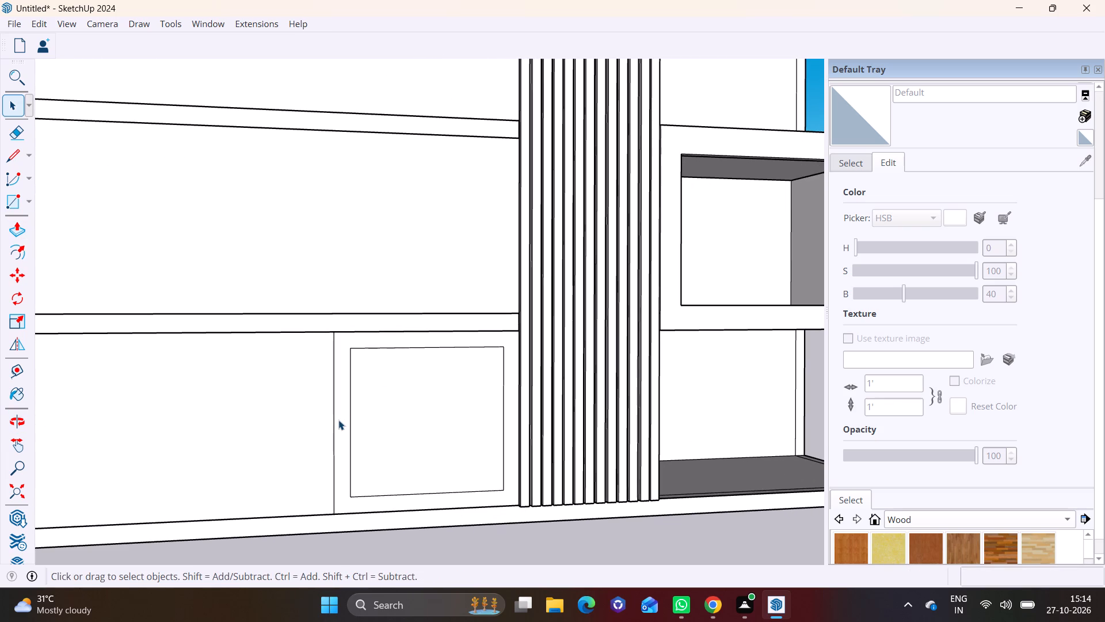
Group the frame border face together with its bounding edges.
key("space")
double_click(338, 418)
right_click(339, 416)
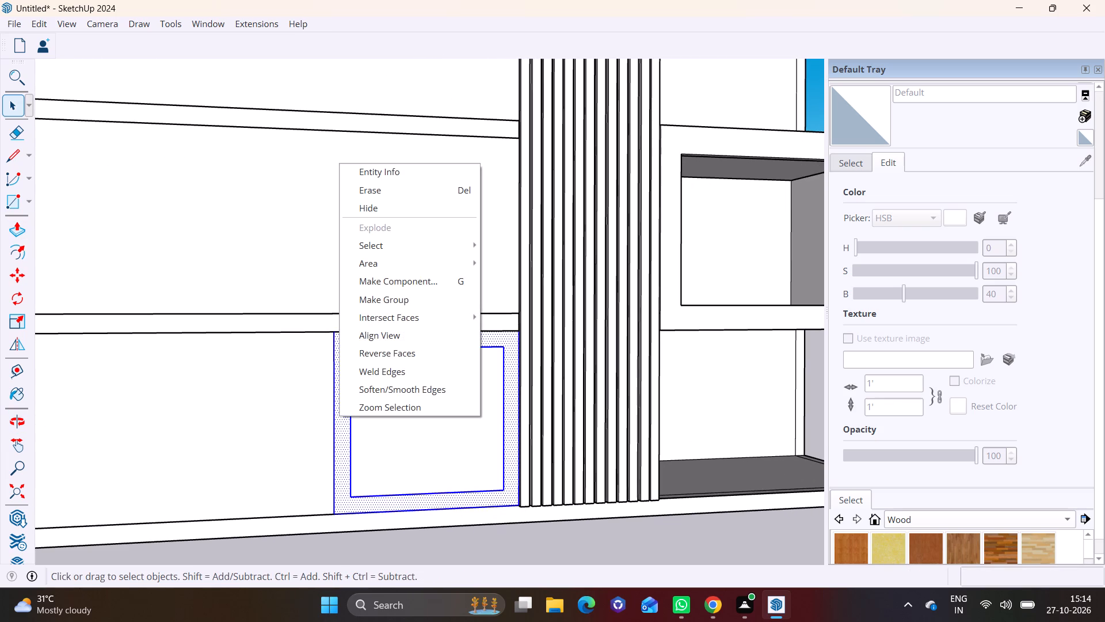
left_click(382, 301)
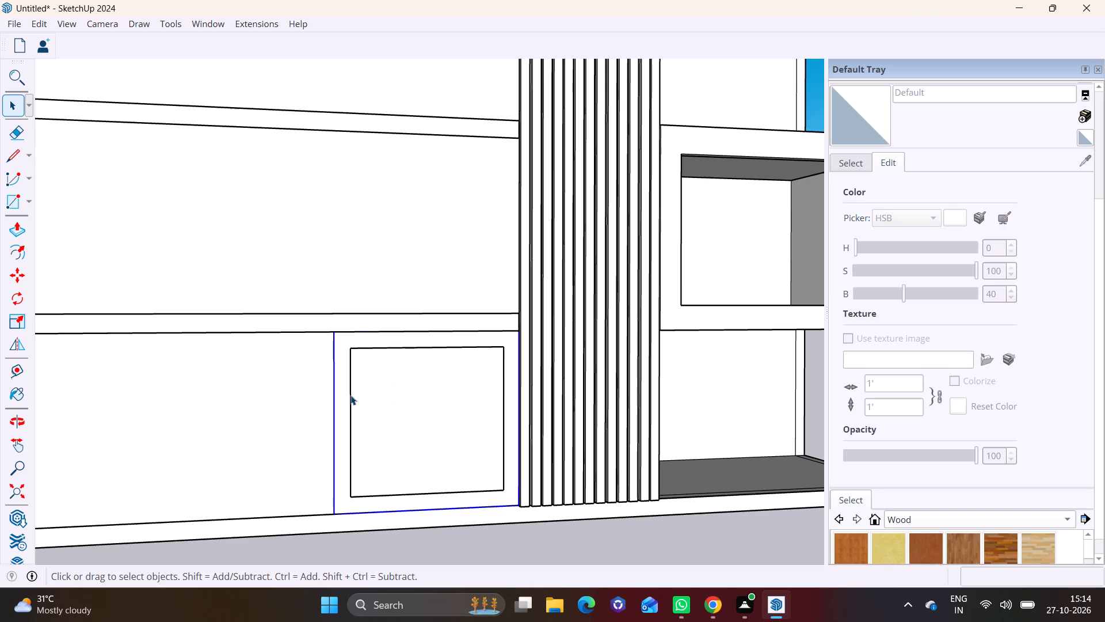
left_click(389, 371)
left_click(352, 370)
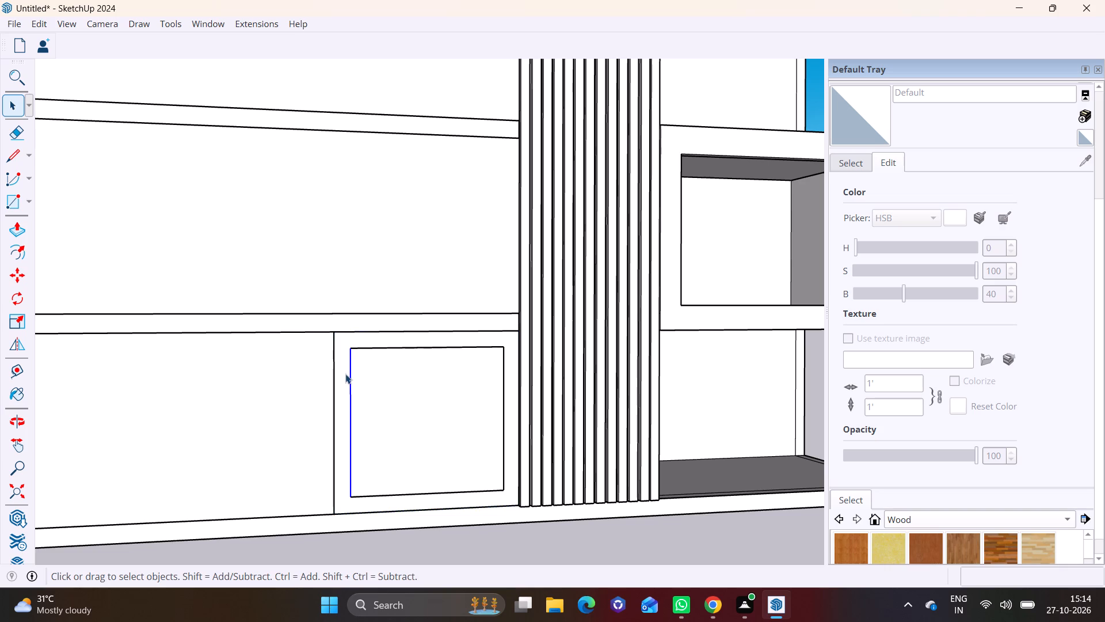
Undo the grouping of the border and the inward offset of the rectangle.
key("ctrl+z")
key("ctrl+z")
Group the plain rectangle face beside the pillar together with its edges.
double_click(381, 397)
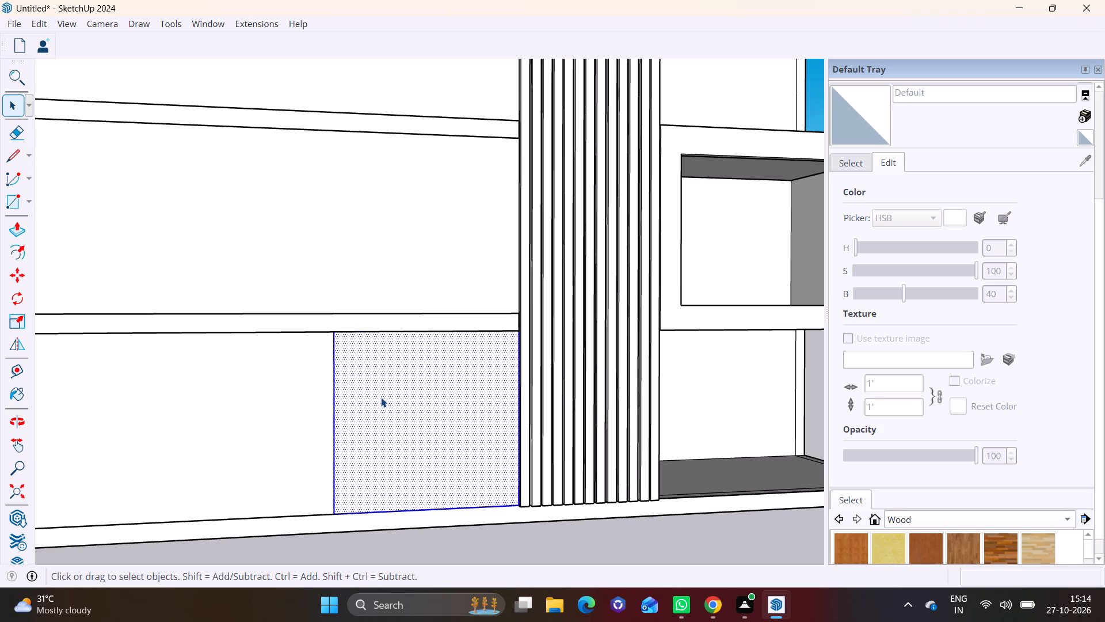
right_click(381, 397)
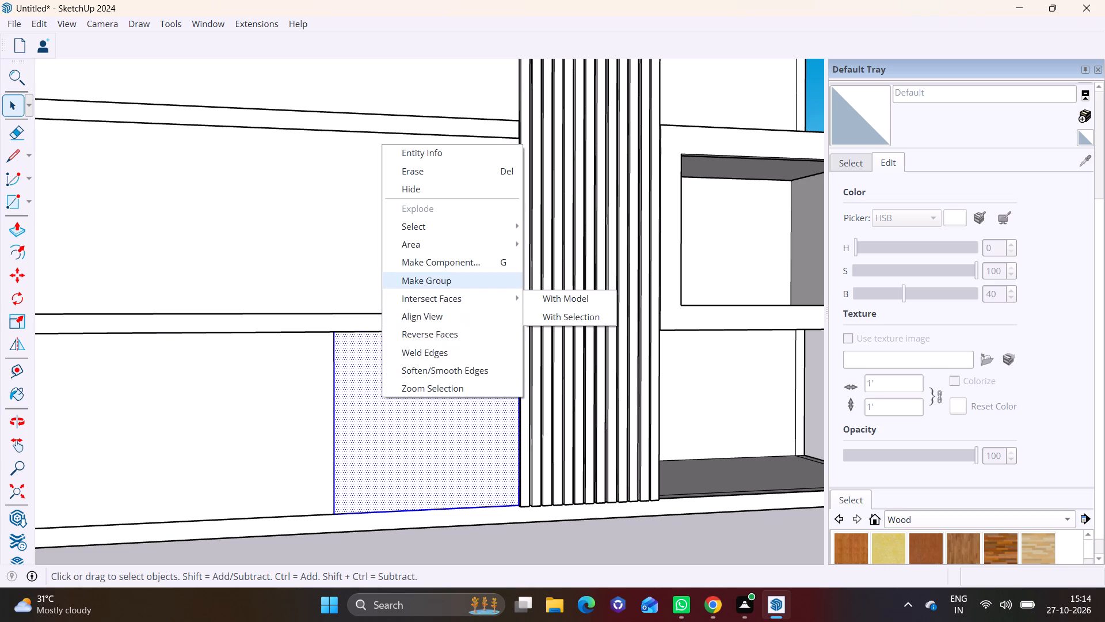
left_click(424, 285)
Inside the rectangle's group, offset the face outline inward by about 7 1/4" and leave the group.
left_click(388, 387)
triple_click(388, 391)
left_click(388, 391)
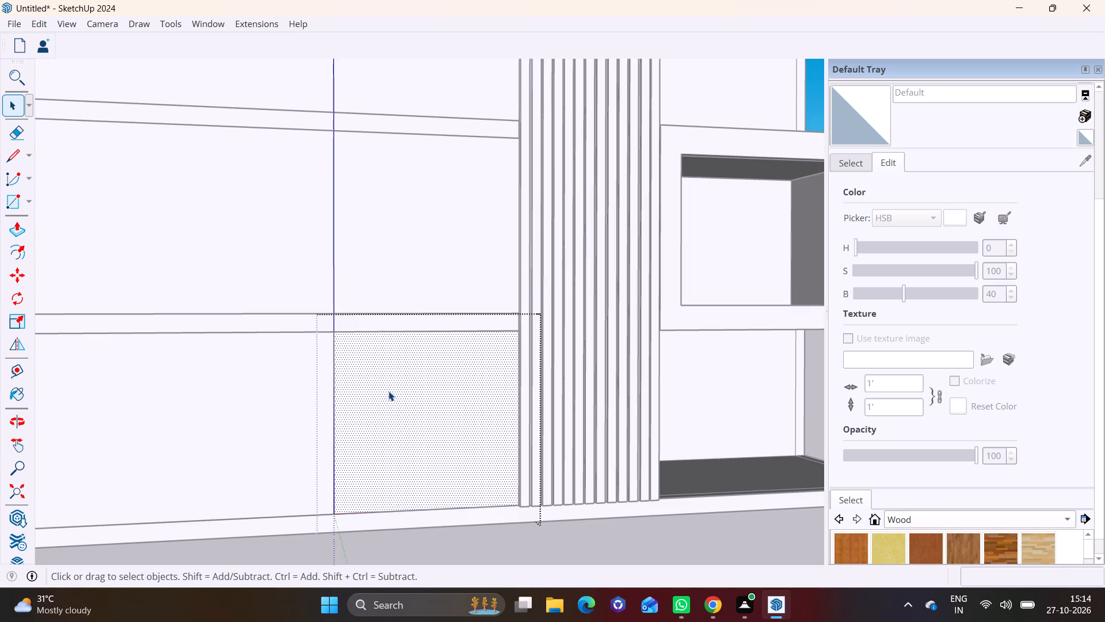
left_click(18, 244)
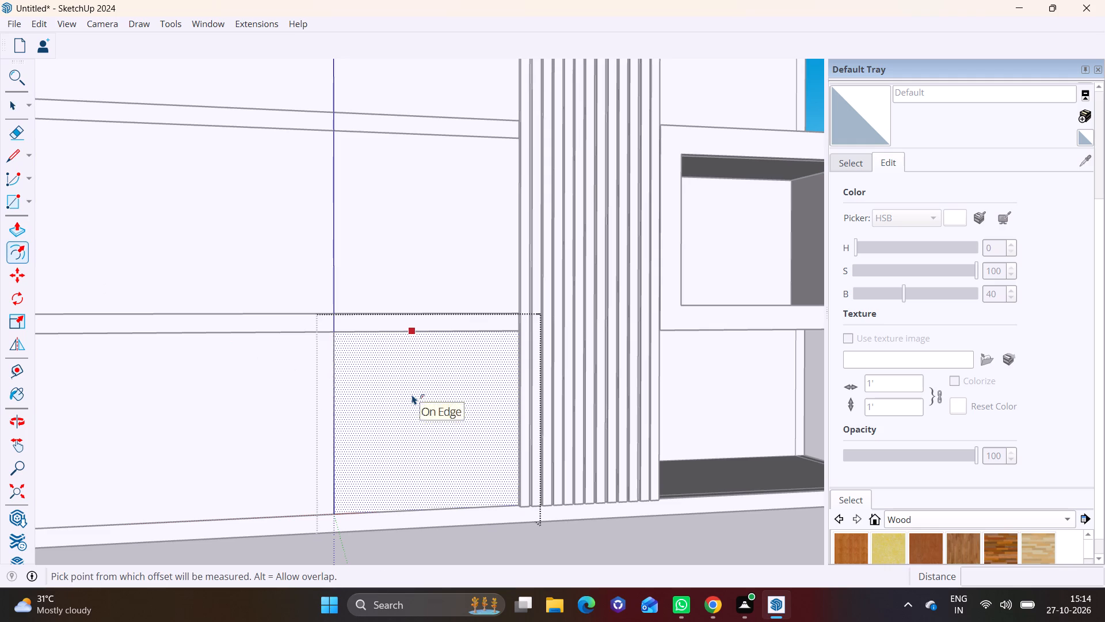
left_click(412, 395)
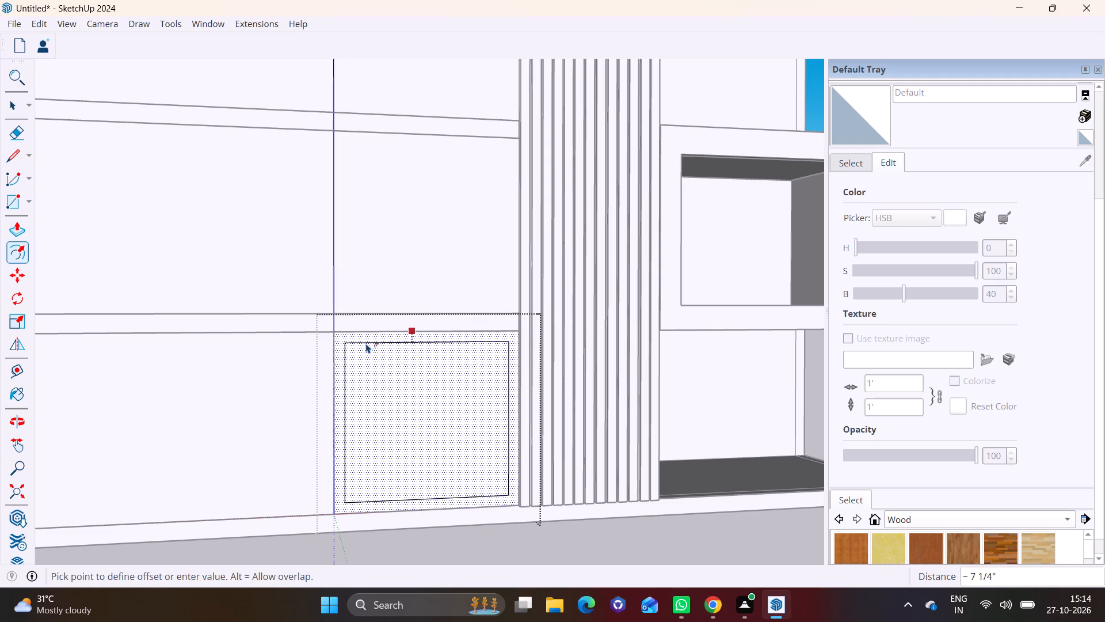
left_click(366, 343)
key("space")
left_click(285, 387)
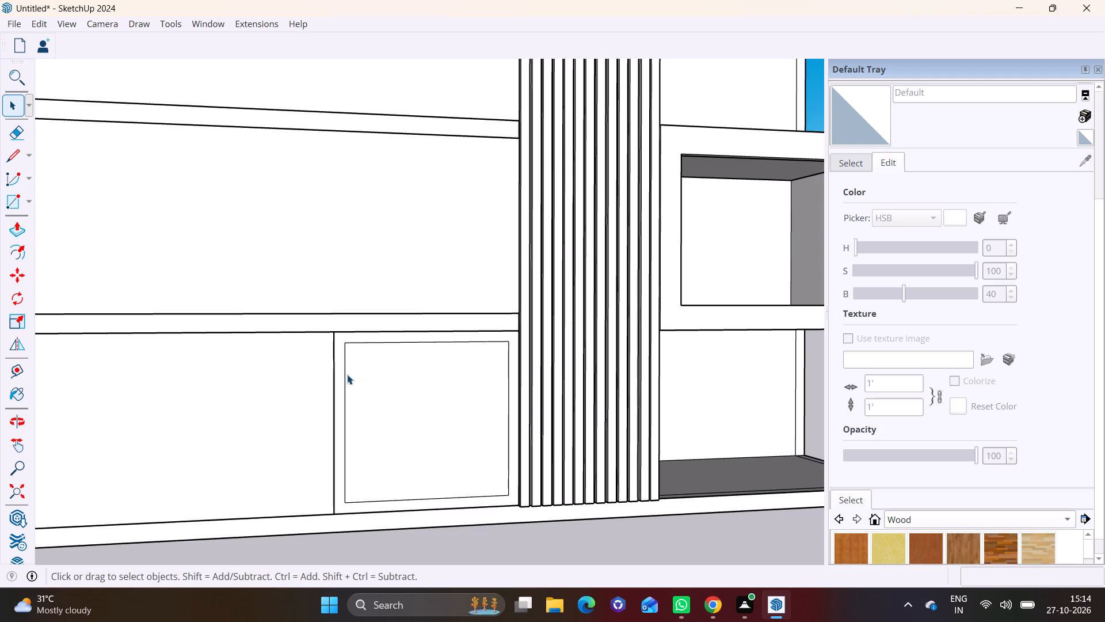
Reopen the rectangle's group and extrude its border face outward from the wall as a projecting frame.
triple_click(342, 376)
left_click(342, 376)
left_click(340, 381)
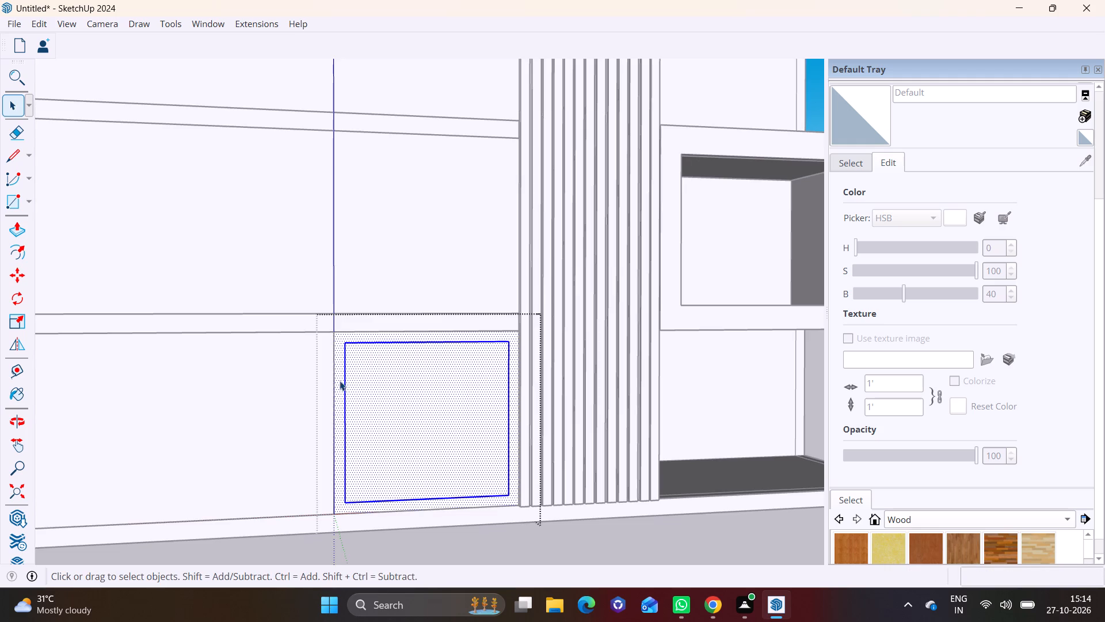
left_click(20, 233)
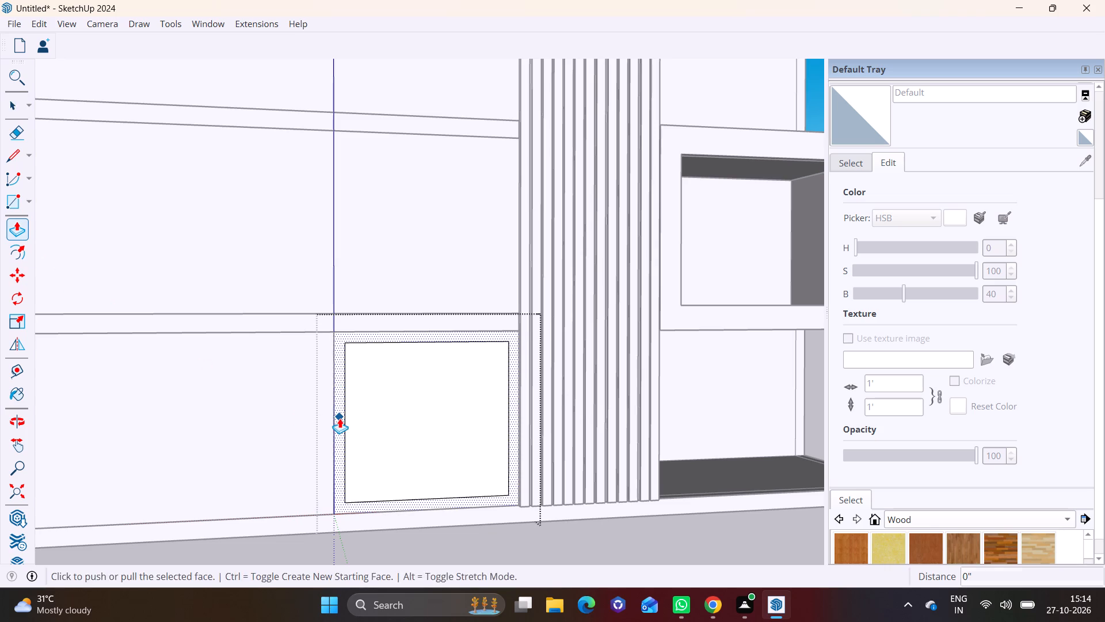
left_click(340, 418)
left_click(350, 426)
scroll(443, 484, "up", 1)
middle_click_drag(434, 492, 367, 514)
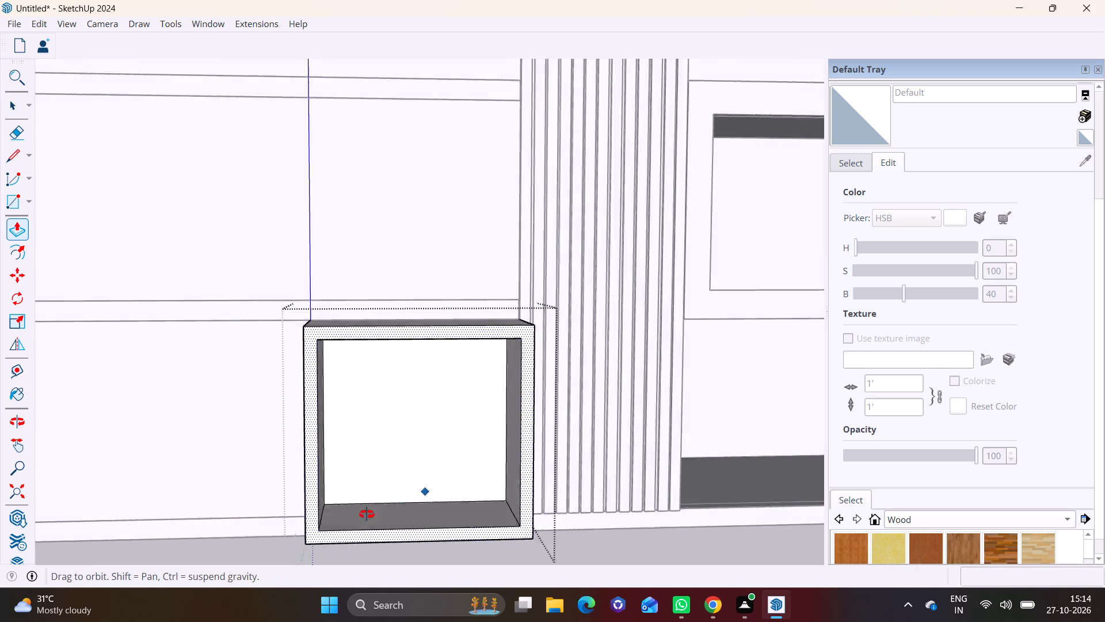
Push the border face of the projecting frame back toward the wall to make it shallower, and leave the group.
middle_click_drag(367, 514, 91, 461)
left_click(340, 423)
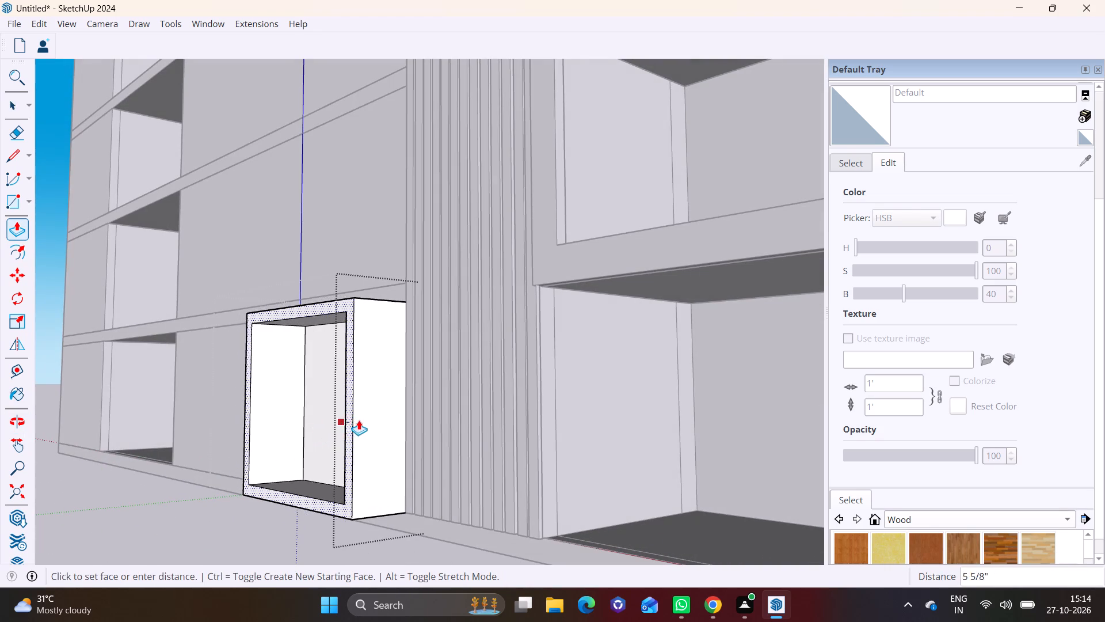
left_click(380, 418)
key("space")
left_click(179, 507)
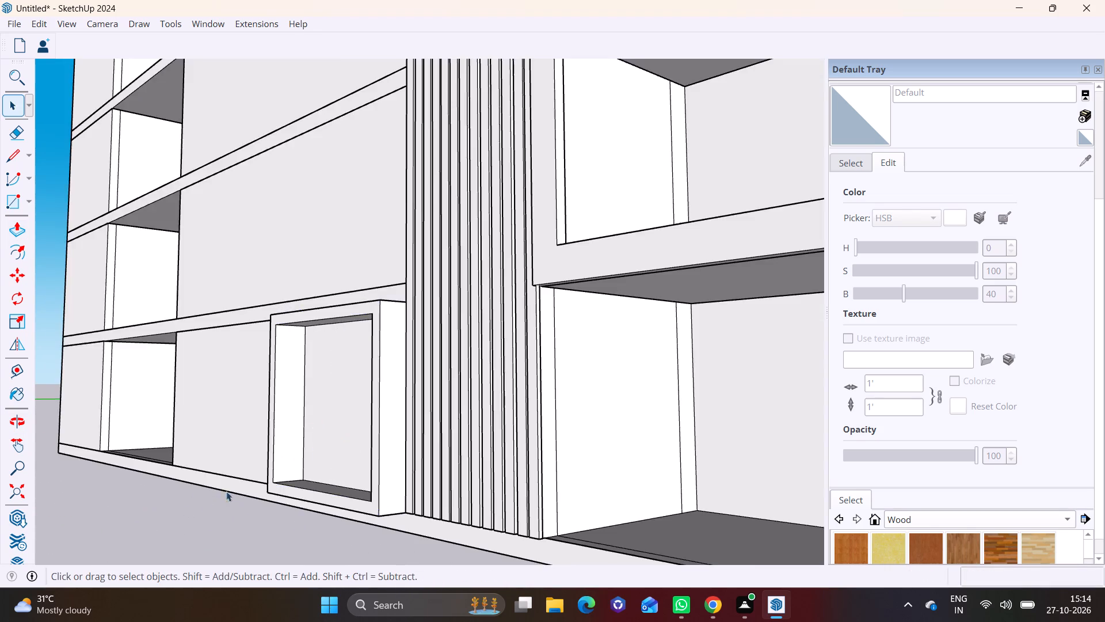
Copy the ground-storey frame group straight up about 10' 11 5/16" to the second storey, beside the striped pillar.
scroll(239, 484, "down", 3)
middle_click_drag(311, 476, 433, 515)
scroll(294, 399, "down", 3)
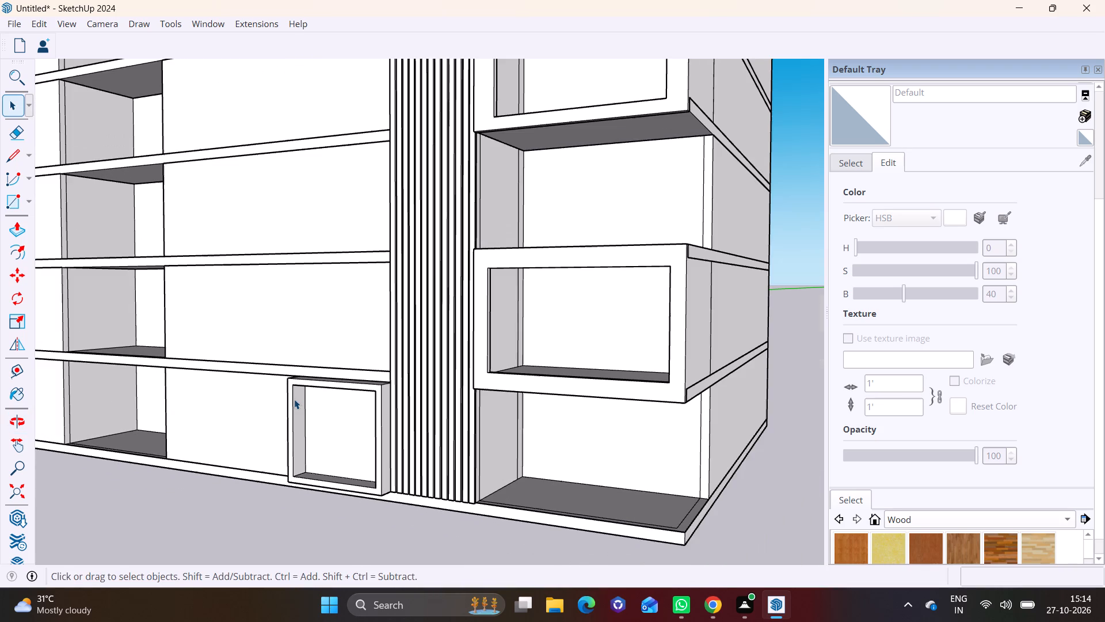
middle_click_drag(294, 399, 234, 373)
scroll(281, 441, "up", 5)
middle_click_drag(277, 445, 272, 407)
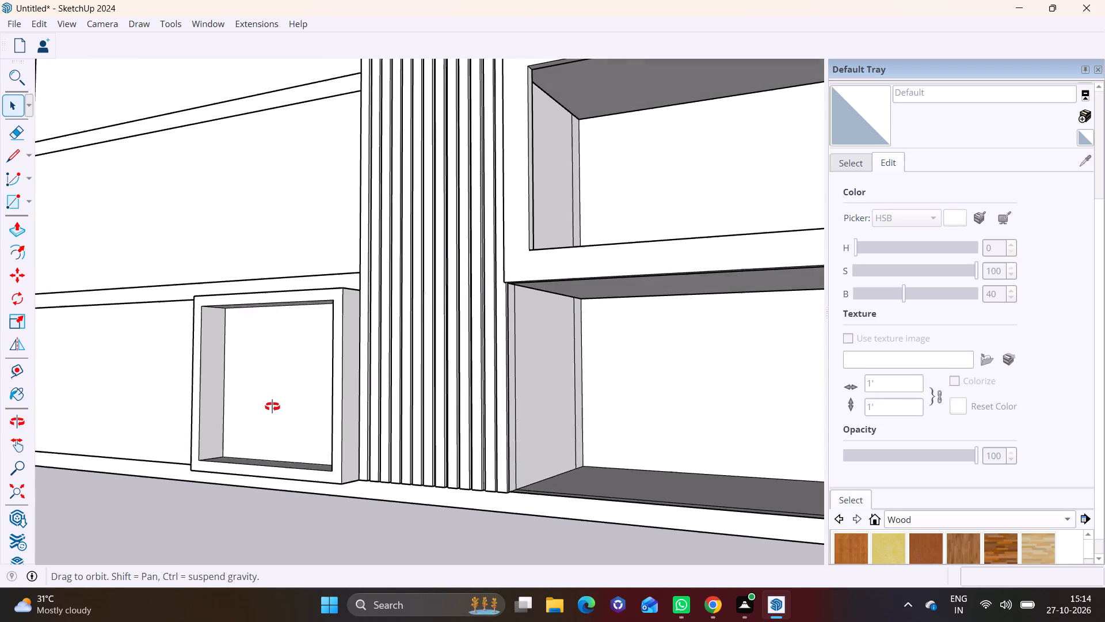
middle_click_drag(272, 407, 272, 404)
left_click(327, 462)
key("m")
scroll(354, 489, "left", 1)
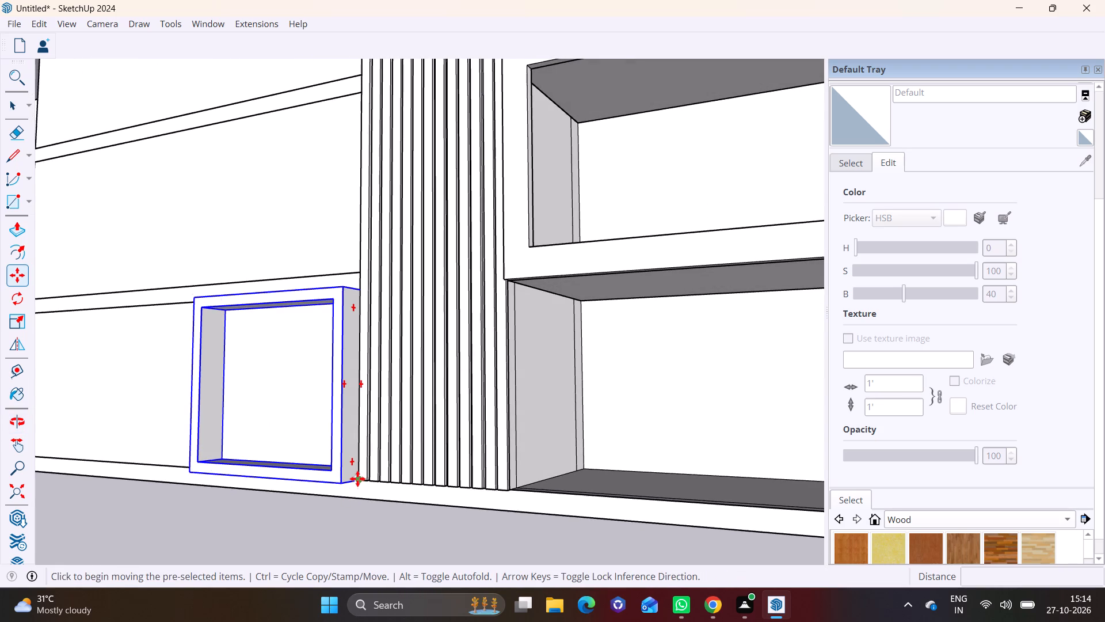
left_click(358, 479)
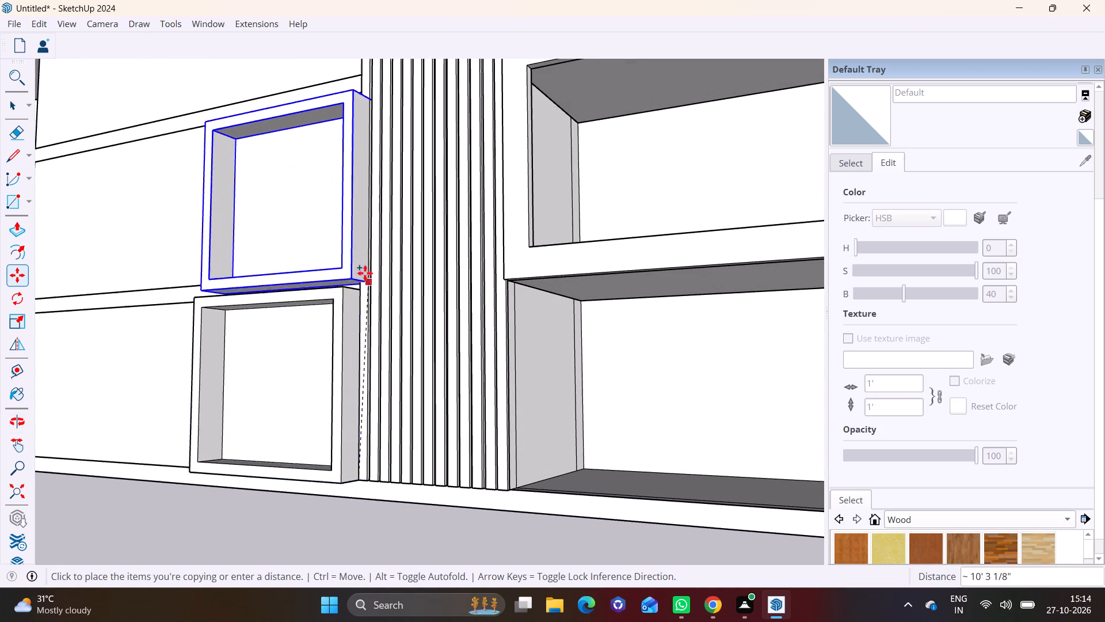
scroll(364, 256, "up", 6)
middle_click_drag(361, 270, 454, 327)
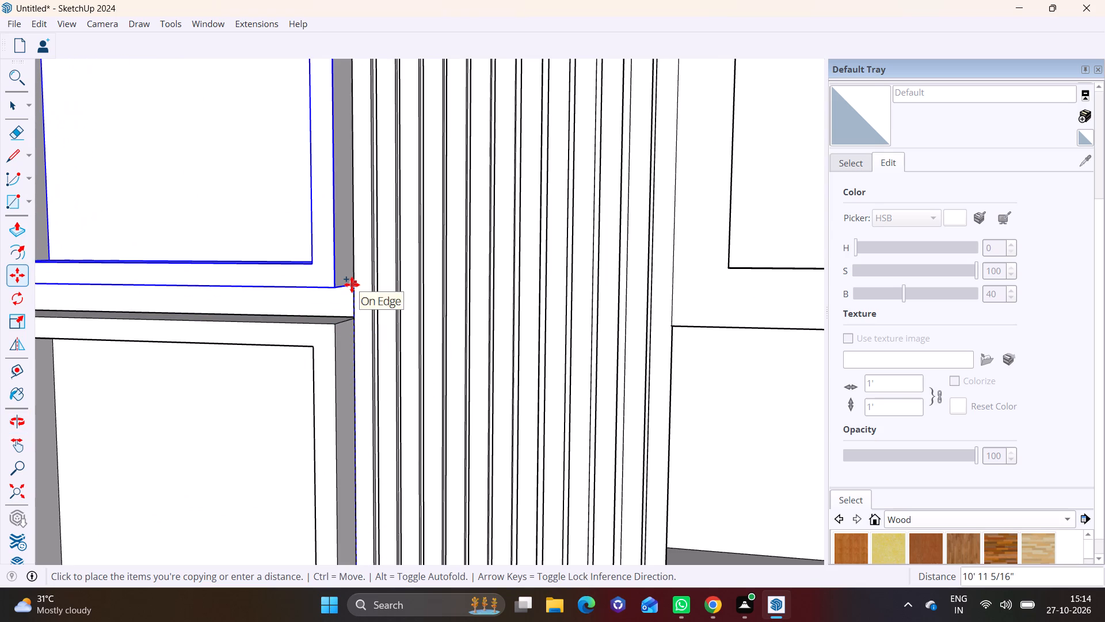
left_click(352, 285)
left_click(352, 285)
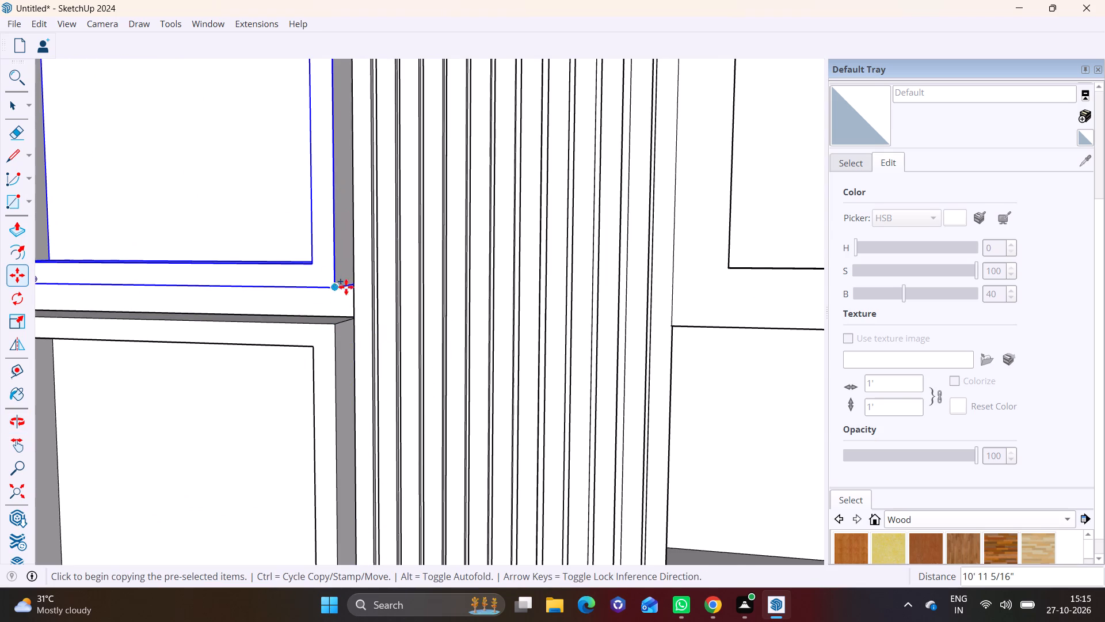
Copy the second-storey frame vertically about 10' 9 13/16" up to the third storey.
left_click(333, 290)
scroll(338, 185, "down", 3)
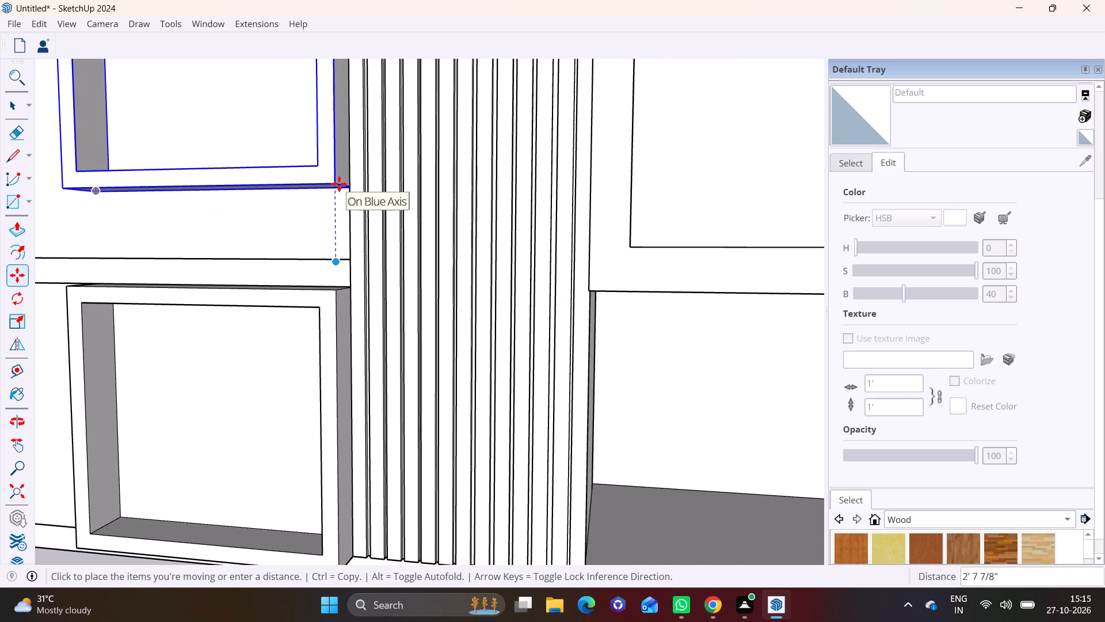
scroll(329, 146, "down", 3)
middle_click_drag(329, 139, 368, 398, "shift")
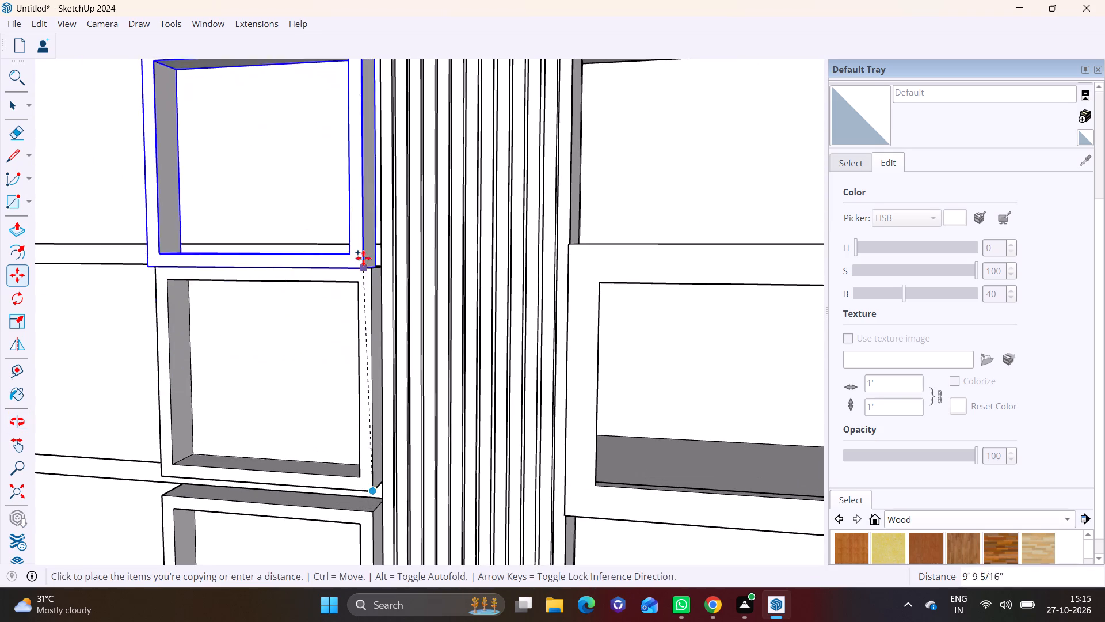
middle_click_drag(377, 246, 359, 247)
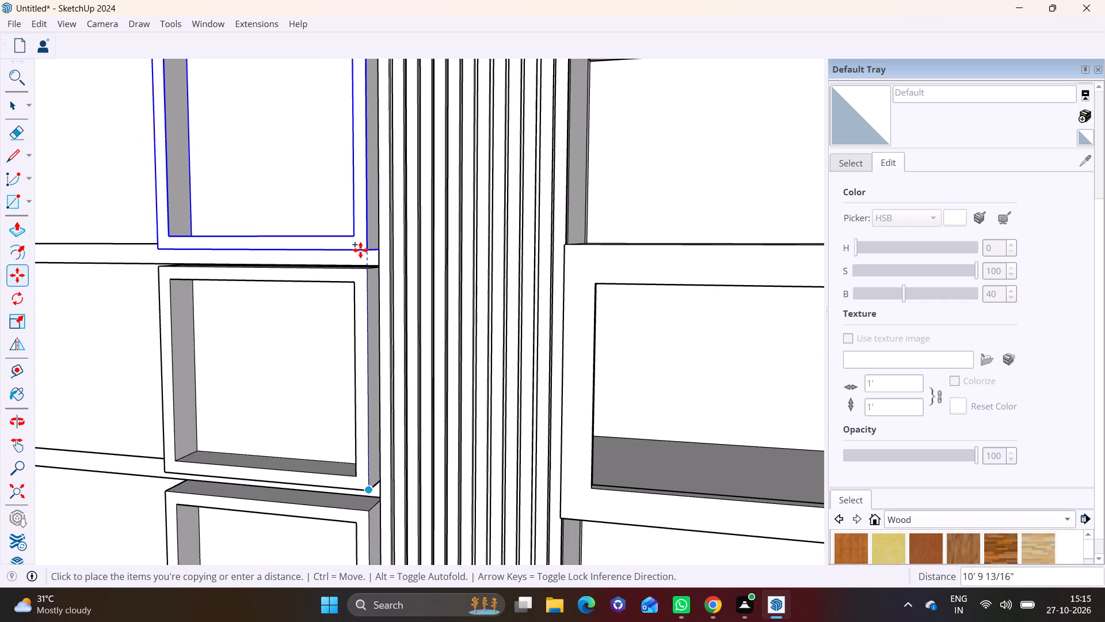
left_click(360, 250)
Move the third-storey frame up about 2 7/8" so its lower back corner meets the slab's top edge.
middle_click_drag(325, 260, 677, 274)
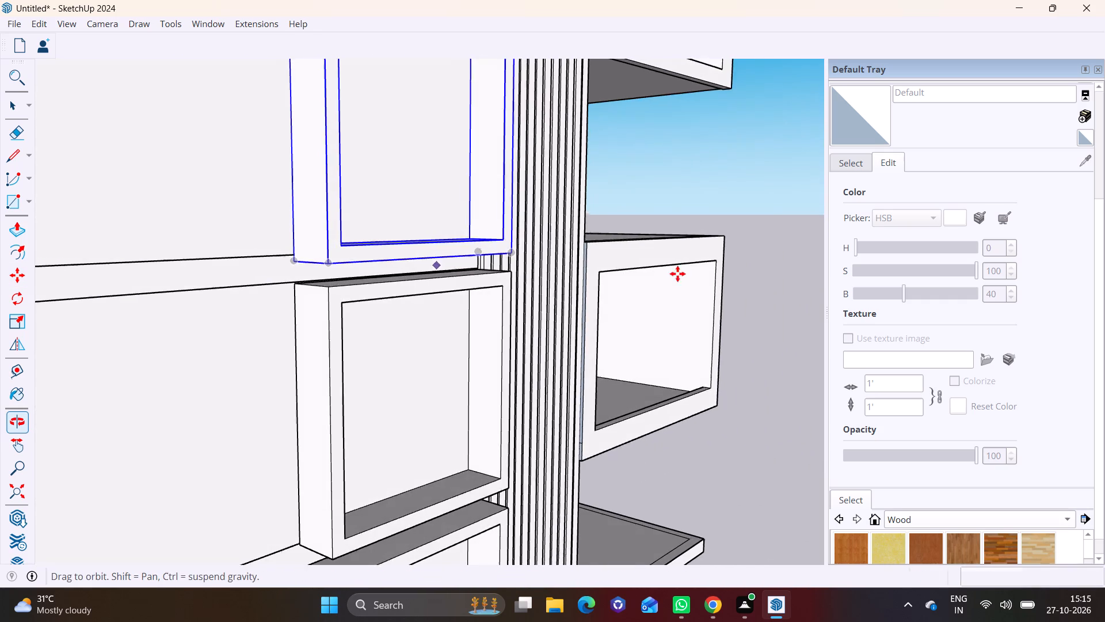
middle_click_drag(677, 274, 677, 271)
scroll(299, 284, "up", 5)
left_click(294, 245)
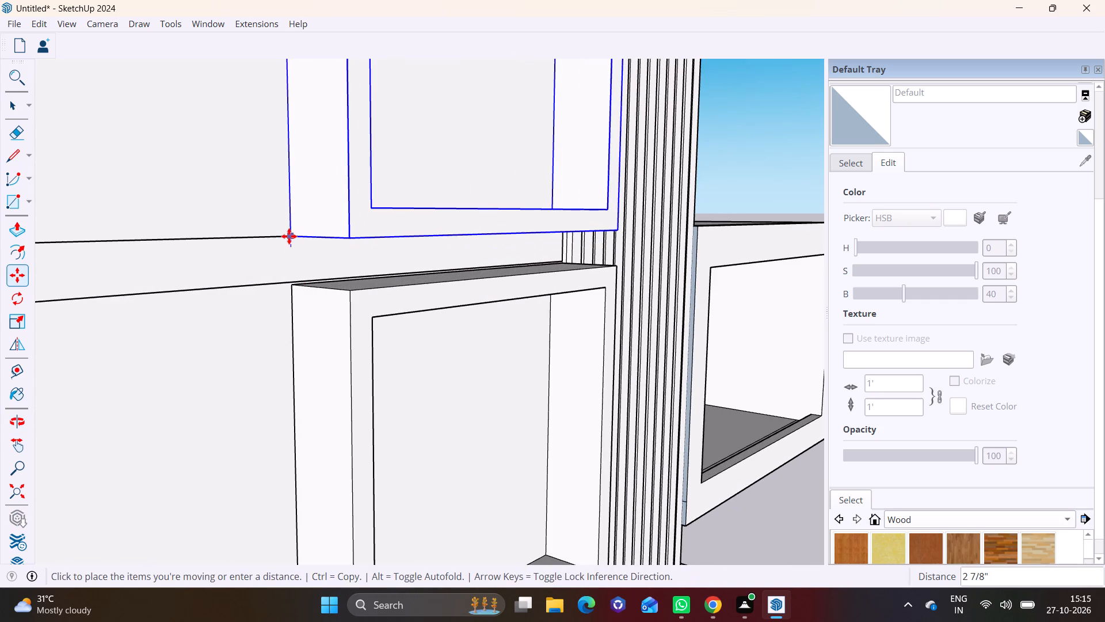
left_click(289, 236)
Copy the frame straight up one storey at a time, the first by 11', onto the fourth and fifth storeys.
scroll(315, 242, "down", 12)
middle_click_drag(355, 248, 360, 255, "shift")
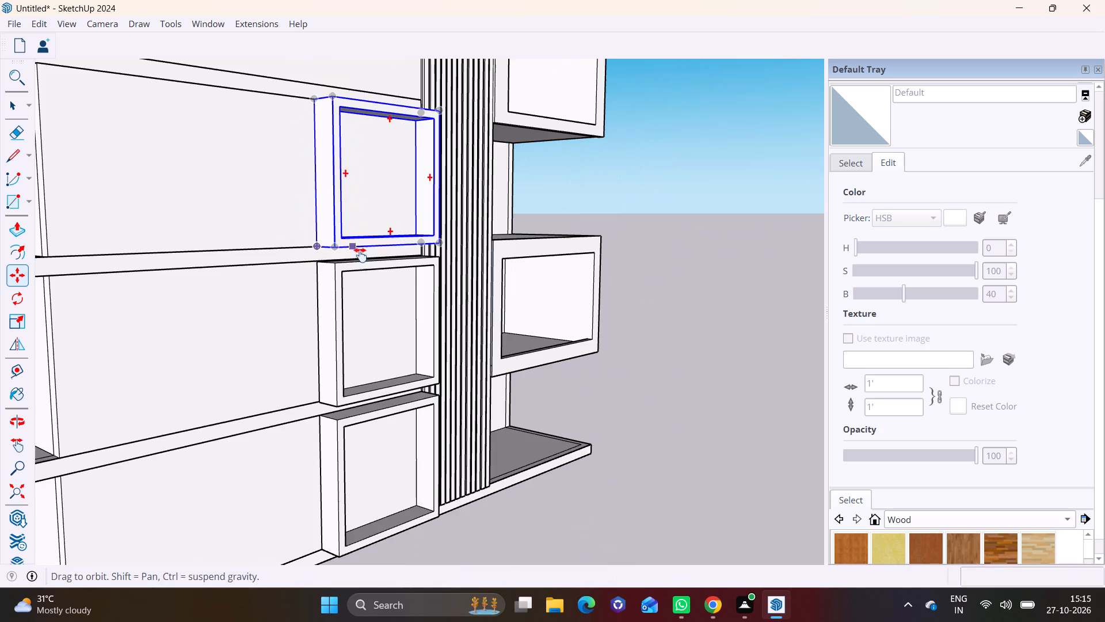
middle_click_drag(360, 255, 471, 424, "shift")
left_click(429, 419)
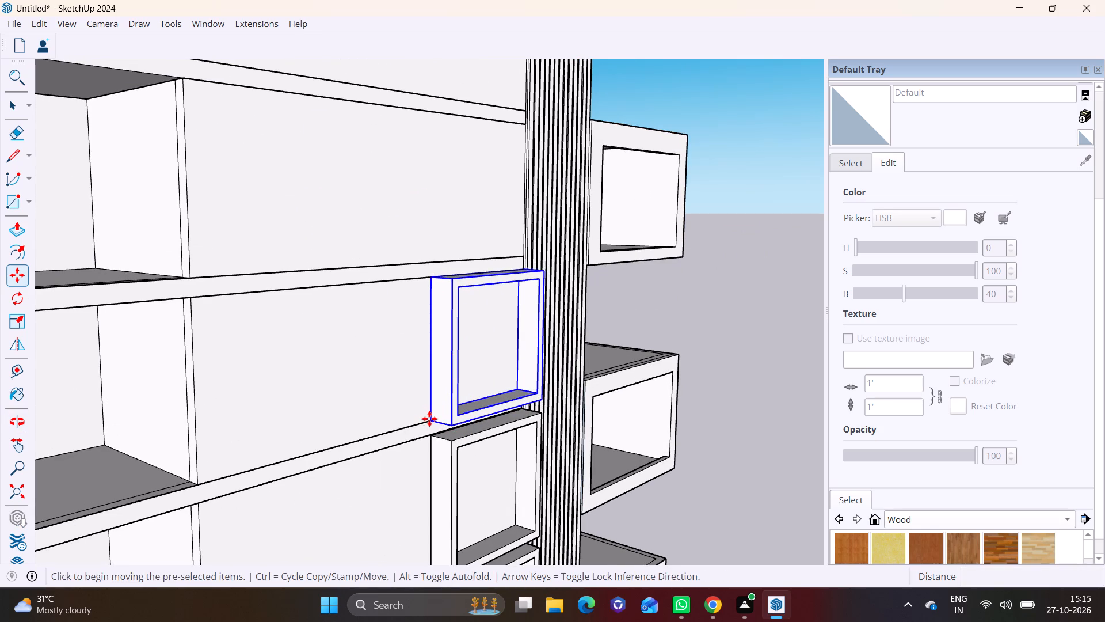
left_click(429, 265)
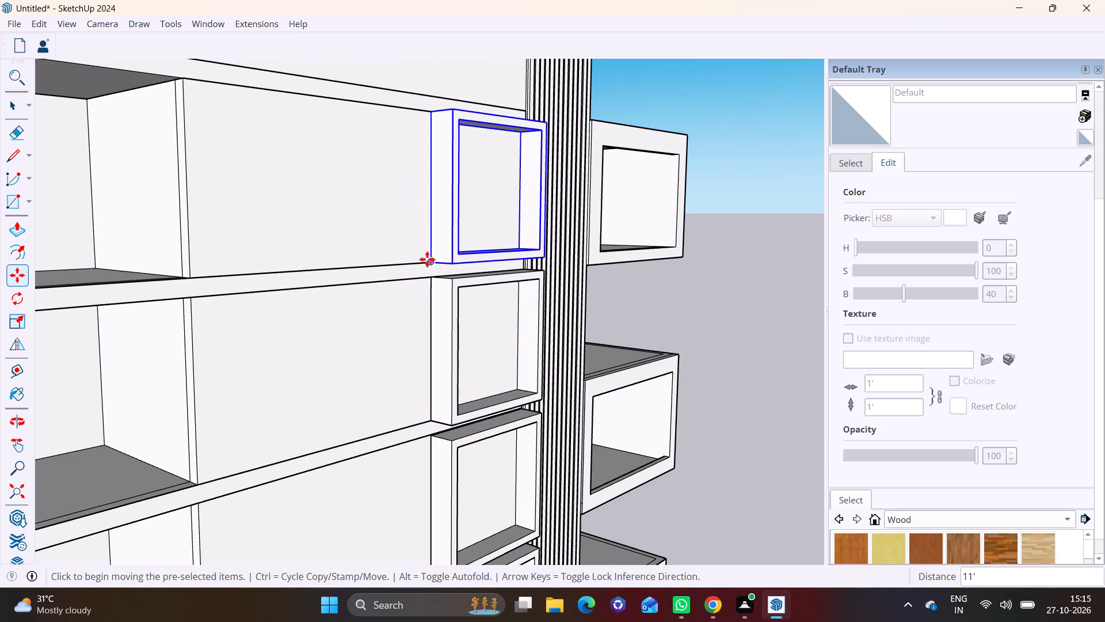
middle_click_drag(427, 259, 433, 419, "shift")
left_click(441, 418)
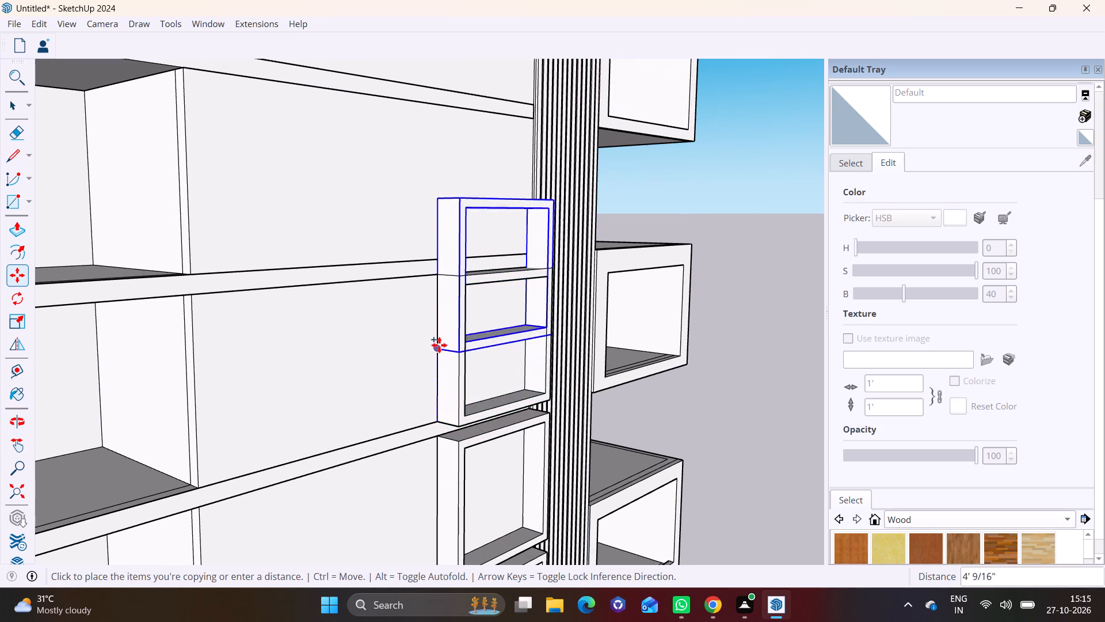
left_click(439, 261)
Copy the frame up onto the sixth storey and by 11' onto the seventh, aligned to the slab edges, then clear the selection.
middle_click_drag(441, 261, 459, 416, "shift")
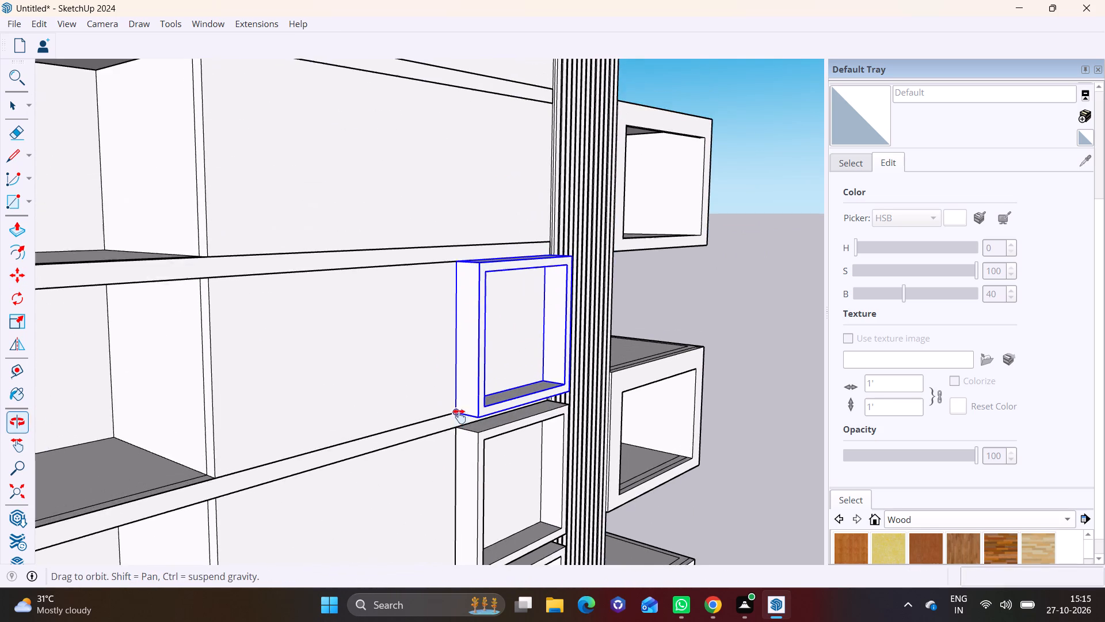
middle_click_drag(459, 416, 461, 422, "shift")
left_click(458, 415)
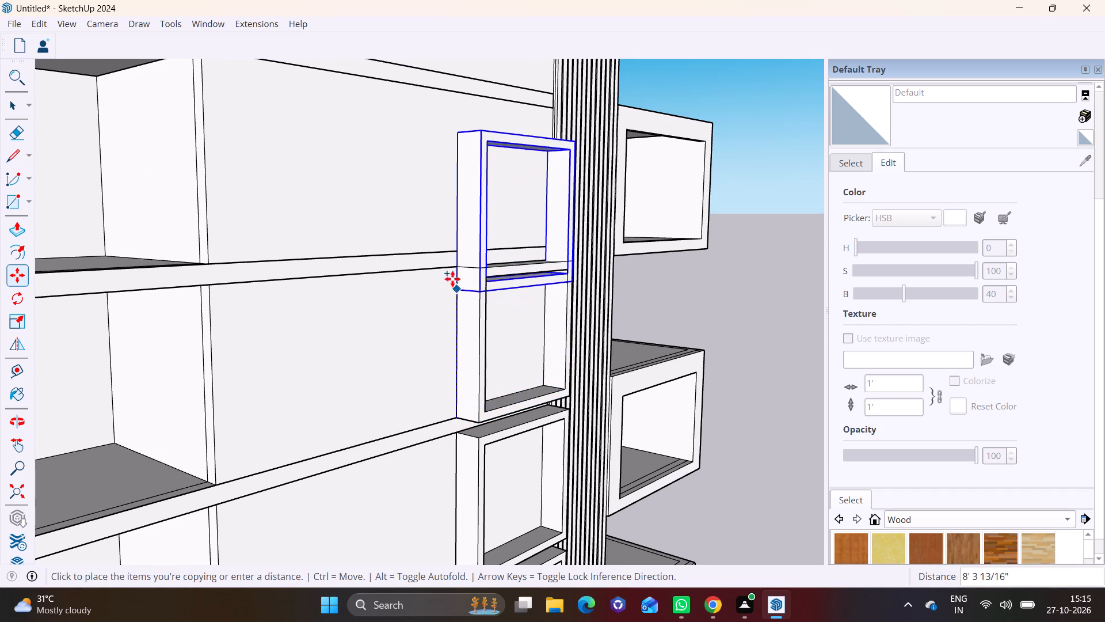
left_click(450, 252)
scroll(444, 333, "down", 6)
middle_click_drag(456, 290, 456, 307, "shift")
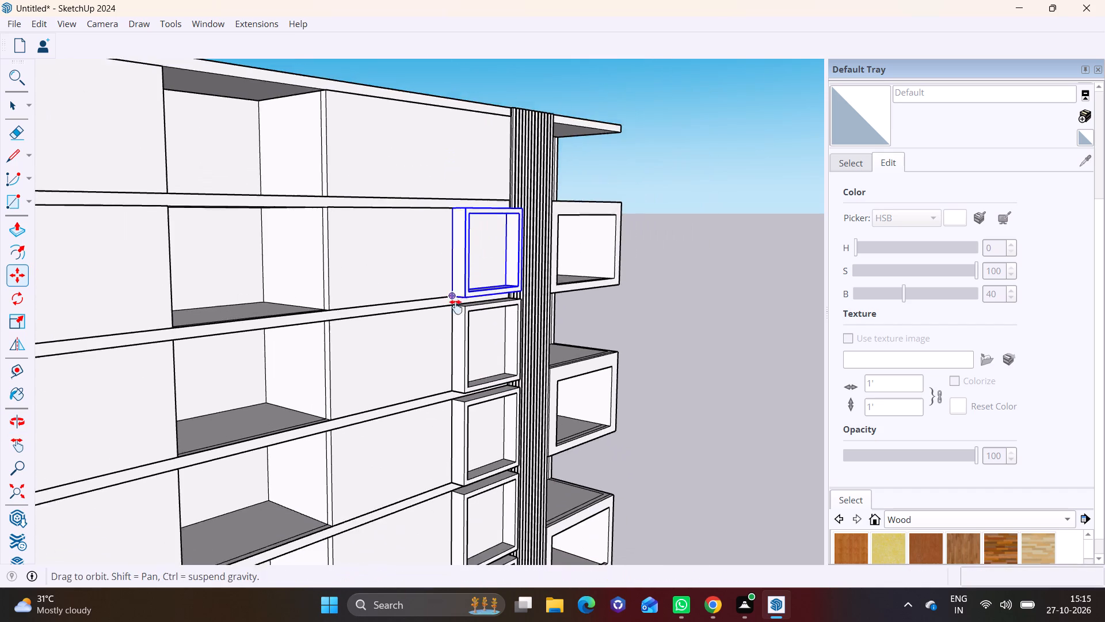
middle_click_drag(456, 307, 456, 489, "shift")
scroll(459, 489, "up", 7)
left_click(445, 485)
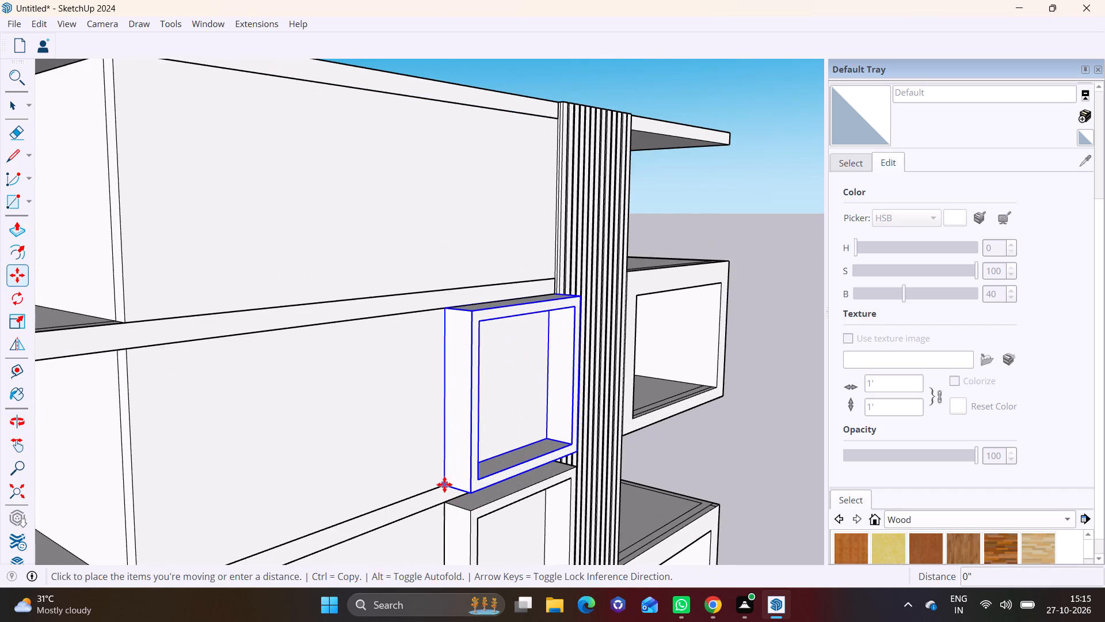
left_click(448, 290)
key("space")
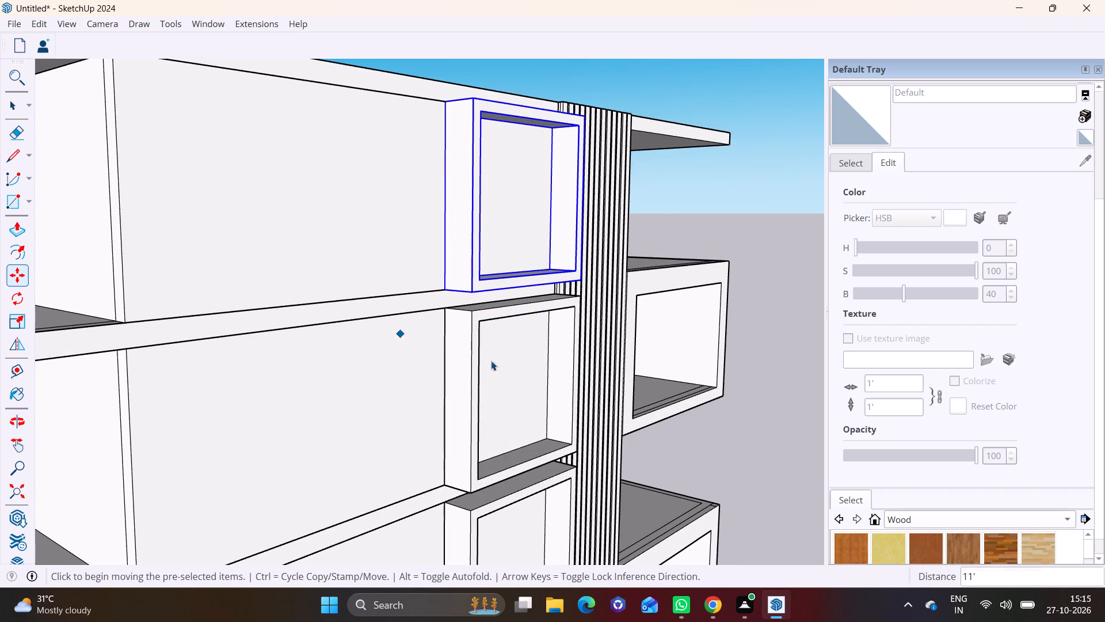
left_click(757, 376)
Examine the whole facade and the full column of frames beside the striped pillar from several angles.
scroll(619, 445, "down", 6)
middle_click_drag(611, 471, 238, 404)
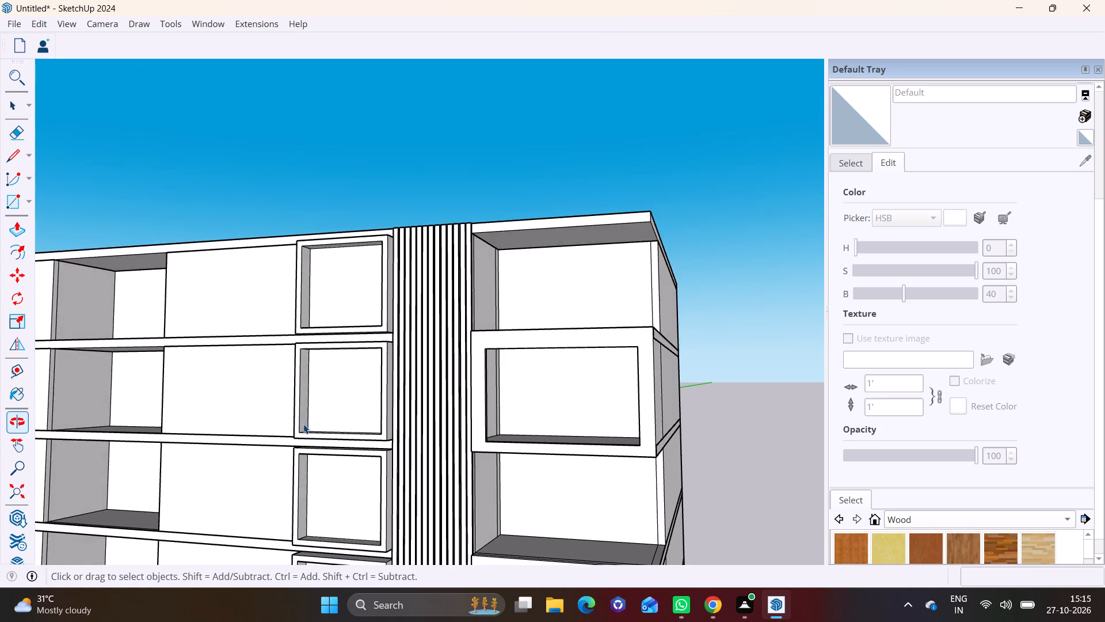
scroll(310, 436, "down", 6)
middle_click_drag(350, 473, 352, 297, "shift")
scroll(338, 374, "down", 2)
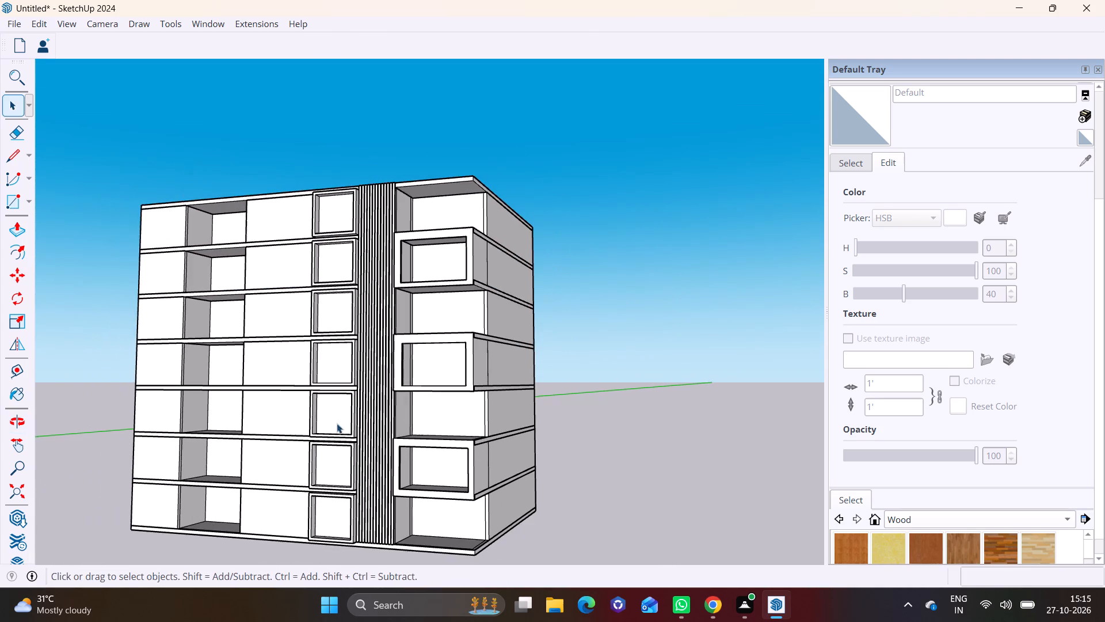
middle_click_drag(337, 431, 390, 434, "shift")
middle_click_drag(386, 454, 501, 453)
scroll(311, 463, "up", 1)
middle_click_drag(308, 470, 350, 454, "shift")
scroll(308, 470, "up", 1, "shift")
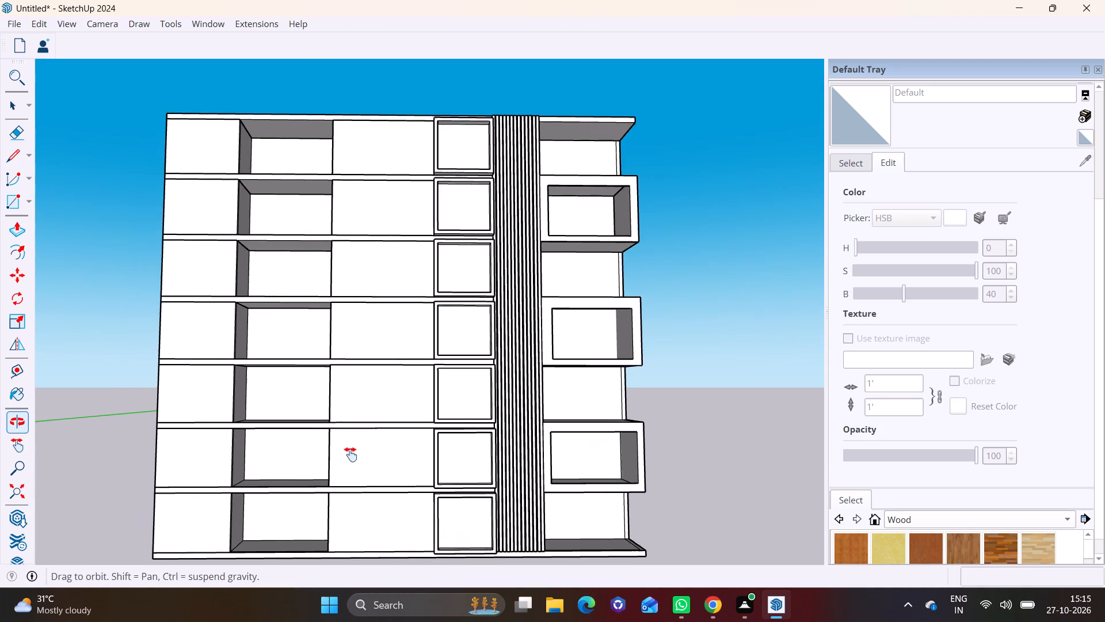
middle_click_drag(350, 454, 353, 454, "shift")
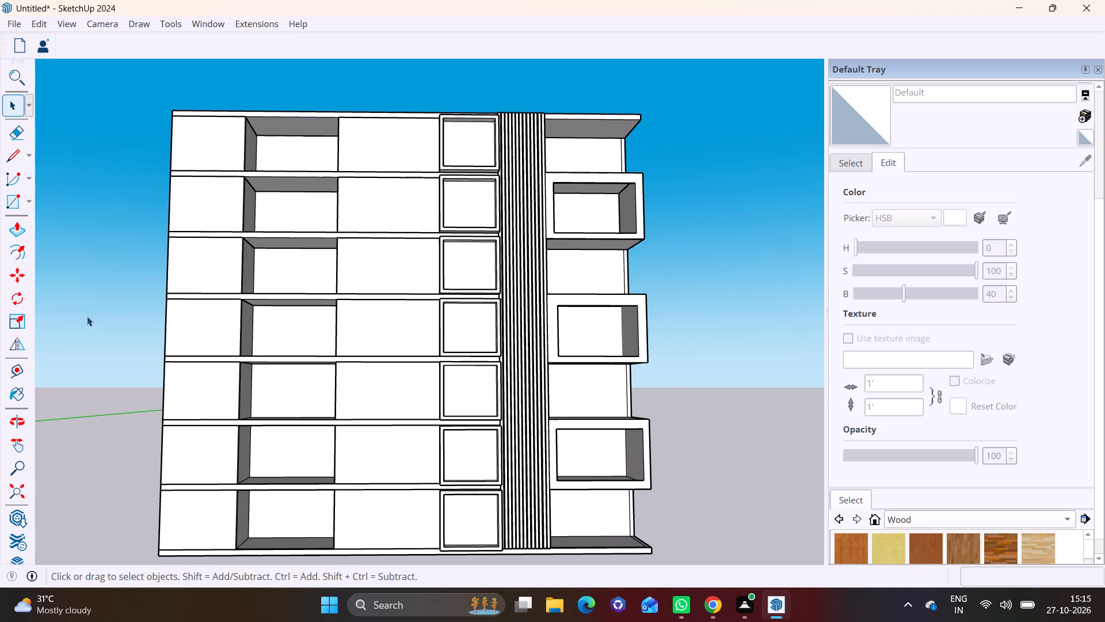
Draw a small rectangle on the ground-storey wall, starting at the lower back corner of the lowest frame.
left_click(30, 198)
left_click(51, 226)
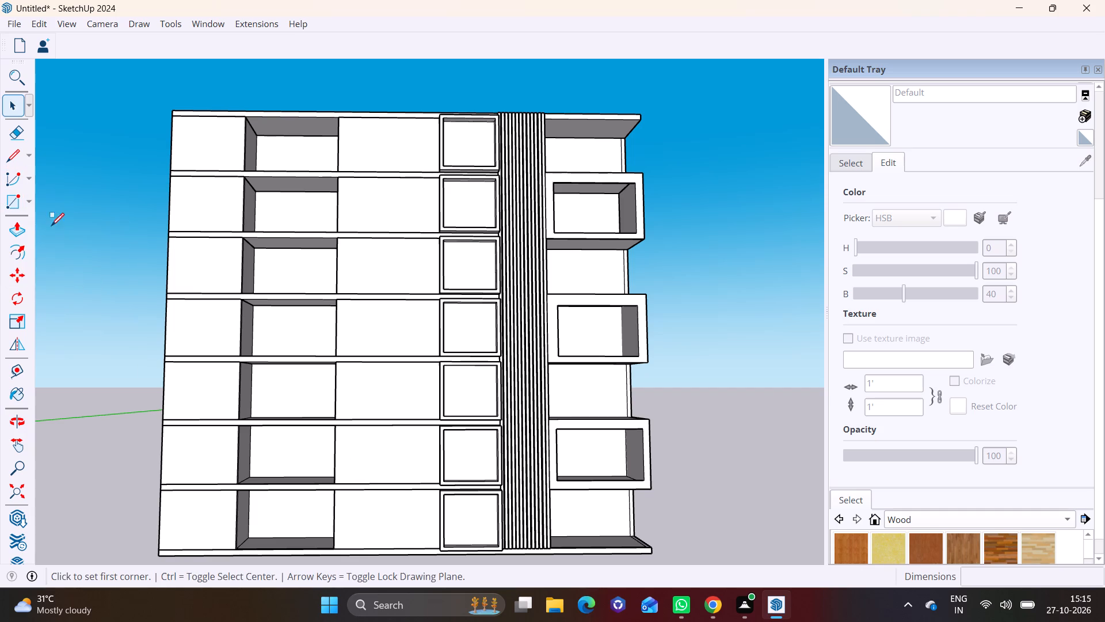
middle_click_drag(273, 343, 348, 389)
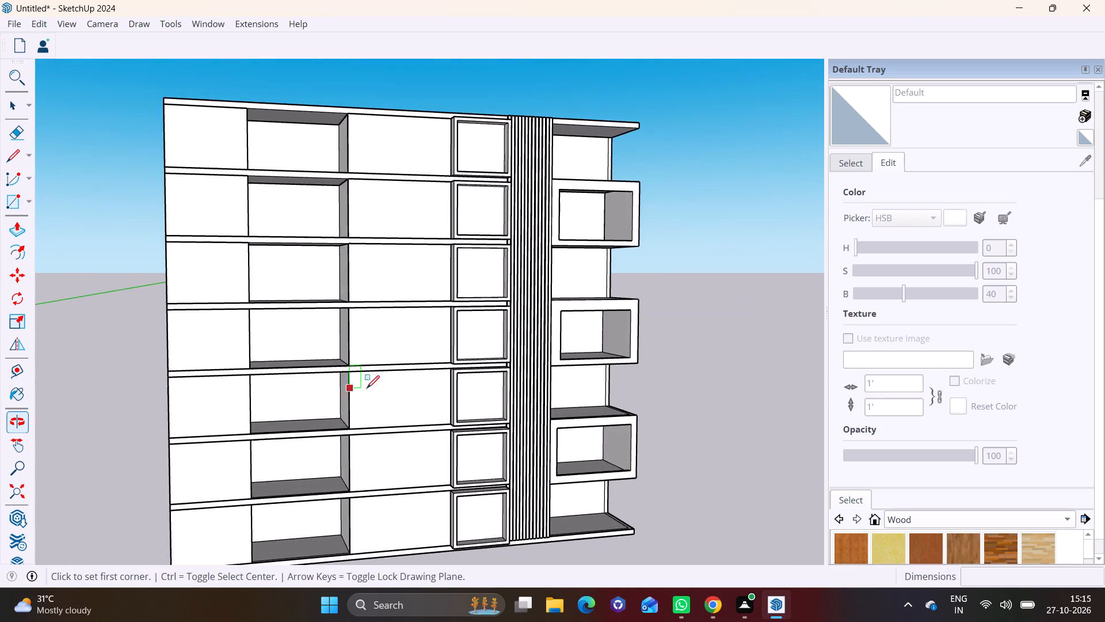
scroll(385, 388, "down", 2)
middle_click_drag(293, 384, 149, 408, "shift")
scroll(207, 457, "up", 1)
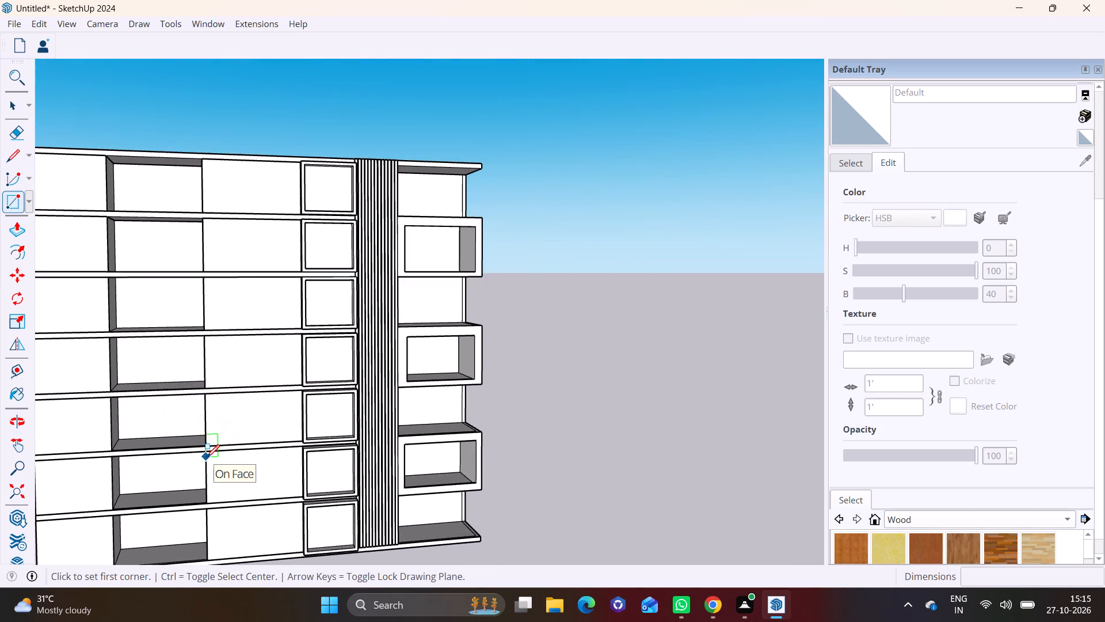
scroll(207, 457, "up", 1)
middle_click_drag(230, 468, 294, 352, "shift")
scroll(331, 429, "up", 10)
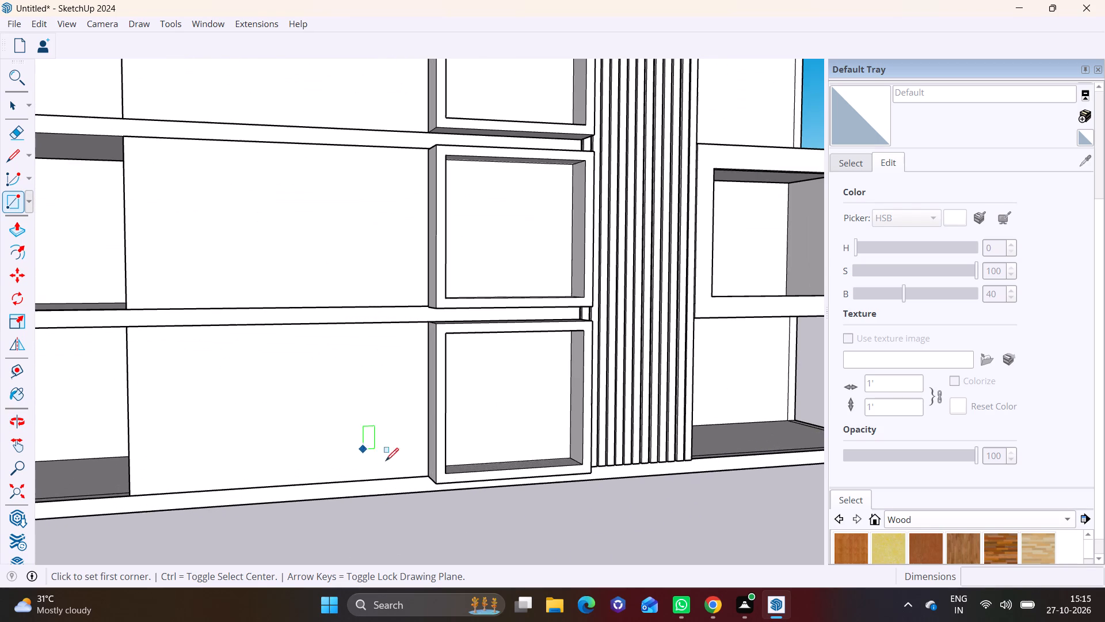
left_click(421, 475)
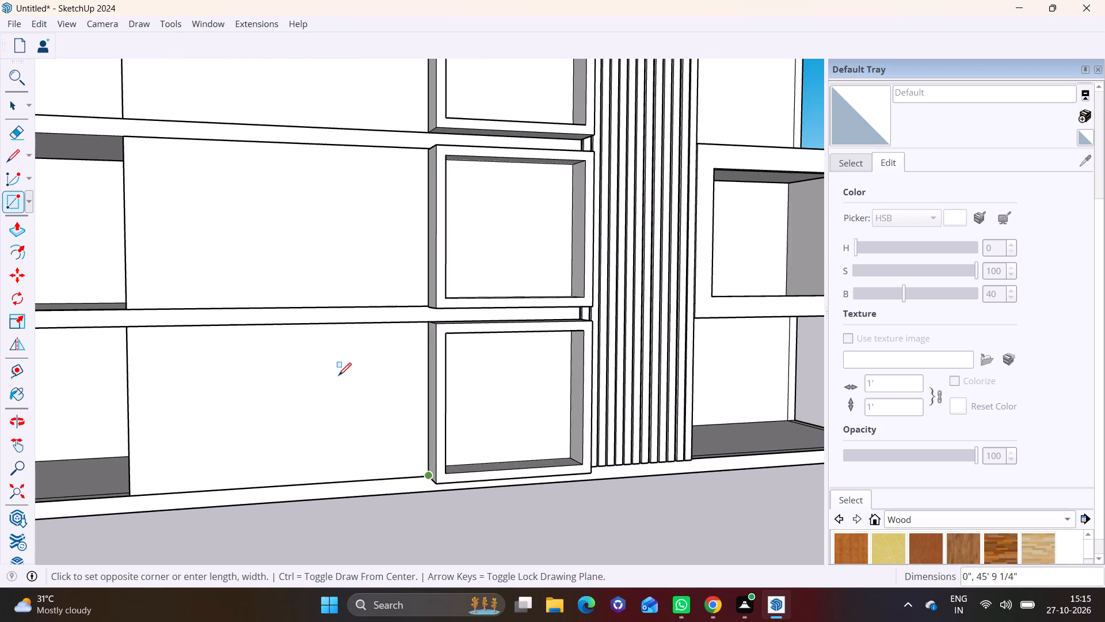
left_click(344, 369)
Extrude the small rectangle beside the lowest frame outward from the wall by about 1' 3 9/16".
key("space")
left_click(385, 409)
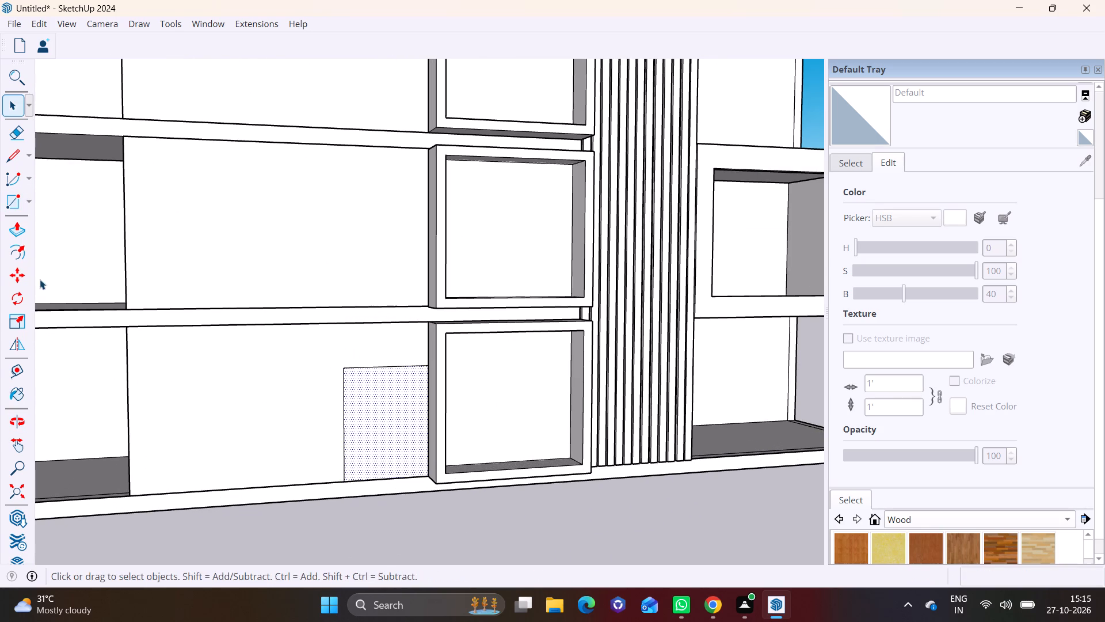
left_click(18, 235)
left_click(371, 399)
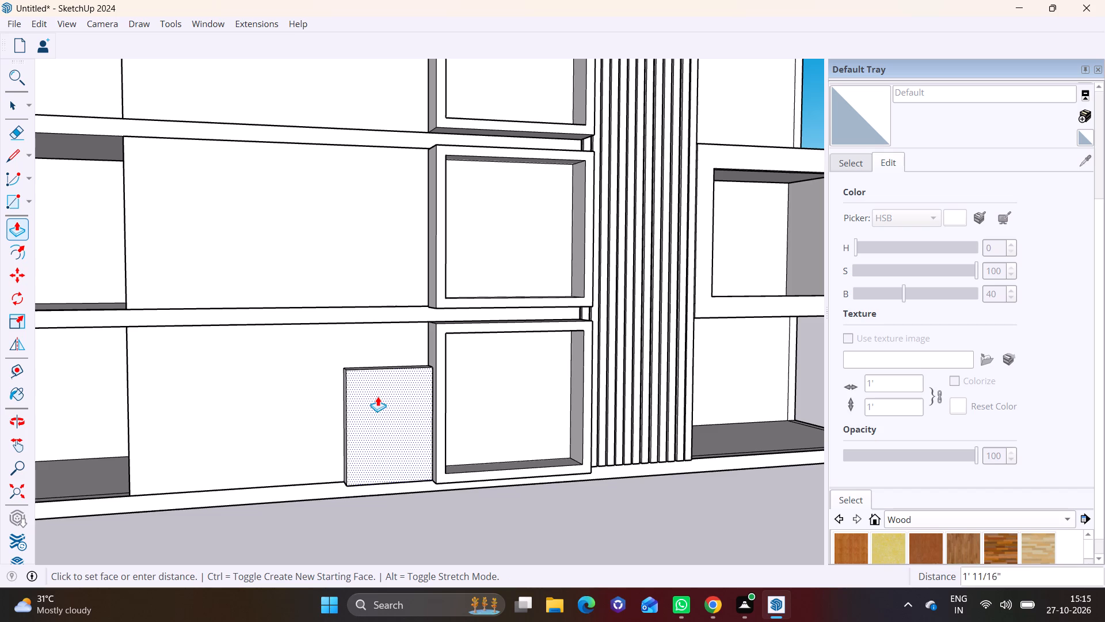
left_click(379, 396)
middle_click_drag(393, 403, 327, 412)
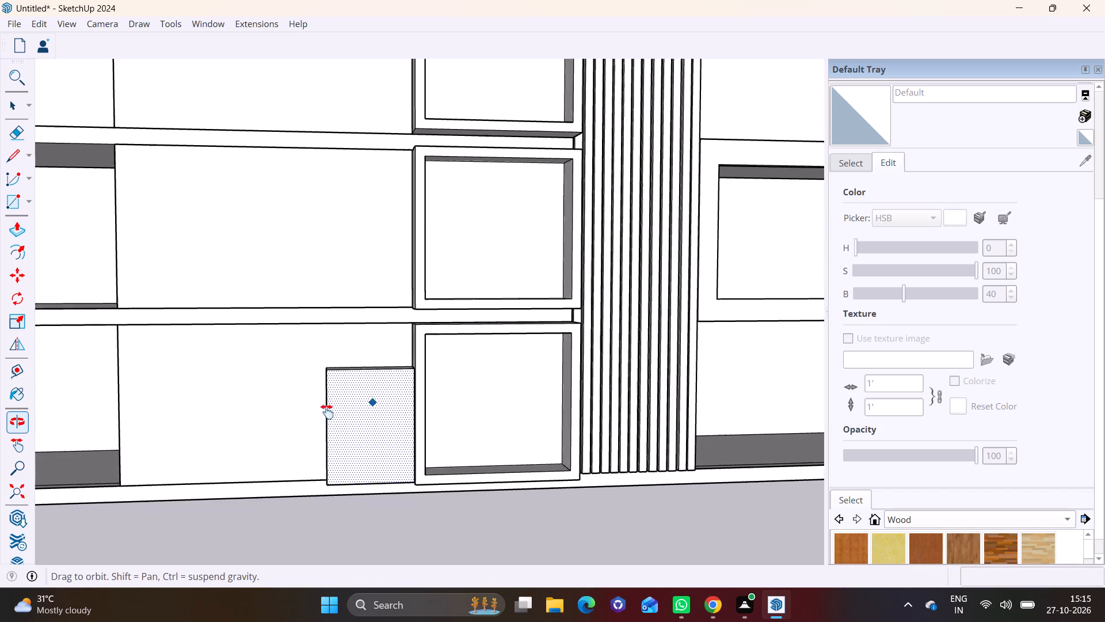
middle_click_drag(327, 412, 283, 452)
scroll(265, 413, "up", 5)
middle_click_drag(311, 426, 34, 479)
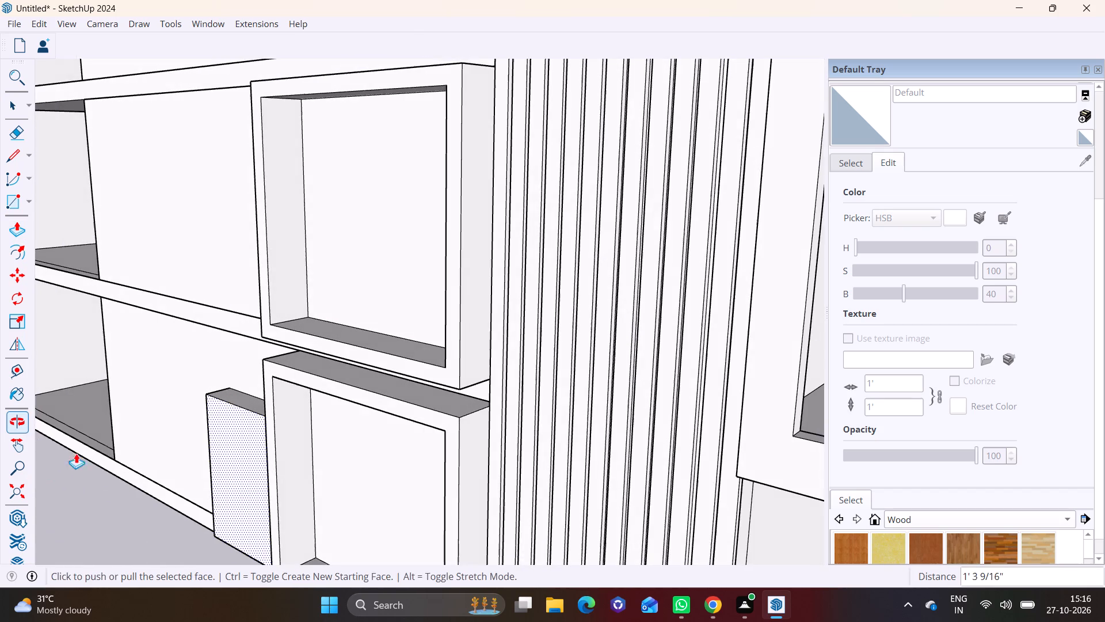
Extrude the top face of the small block beside the lowest frame upward to about the top of the third-storey frame.
scroll(197, 425, "up", 2)
left_click(230, 453)
left_click(241, 442)
middle_click_drag(254, 424, 352, 485)
key("space")
left_click(367, 454)
left_click(360, 461)
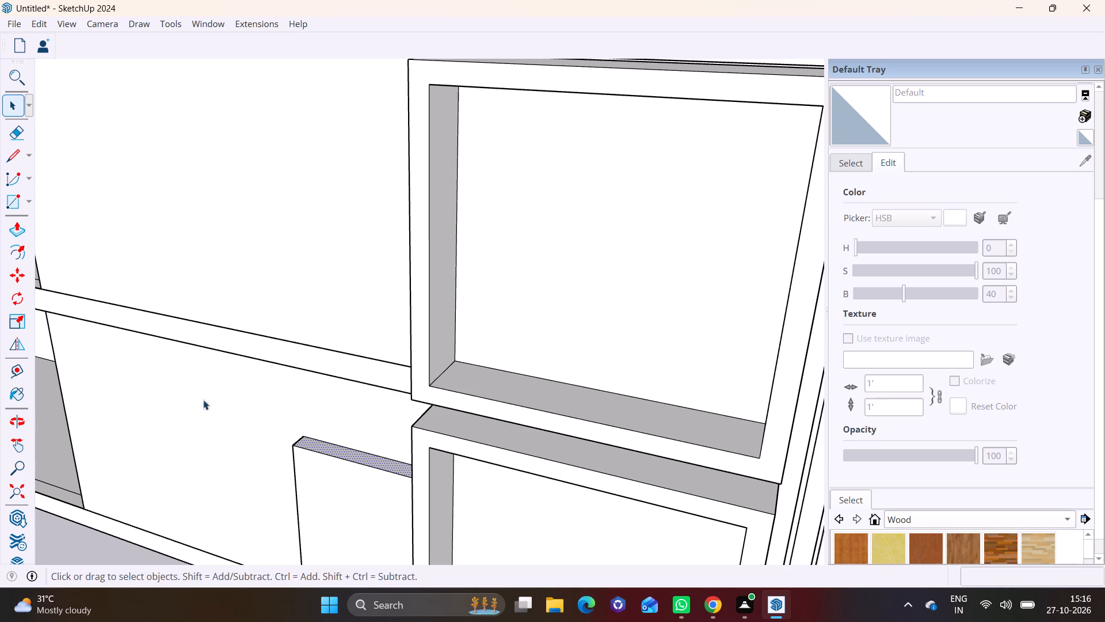
left_click(13, 229)
left_click(314, 445)
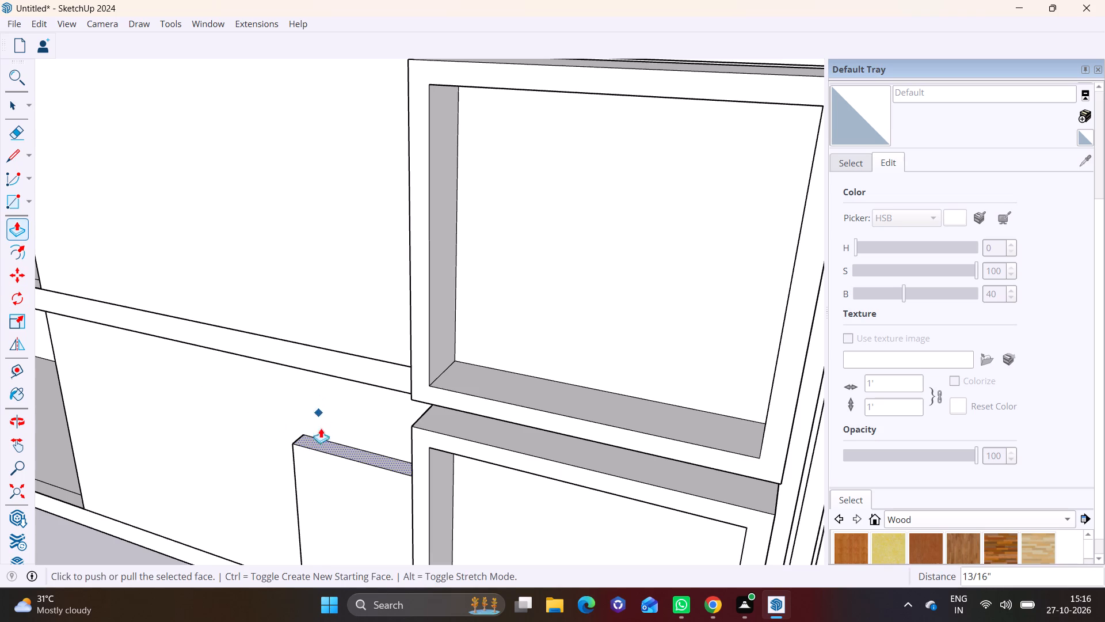
left_click_drag(322, 443, 309, 232)
left_click_drag(329, 380, 331, 297)
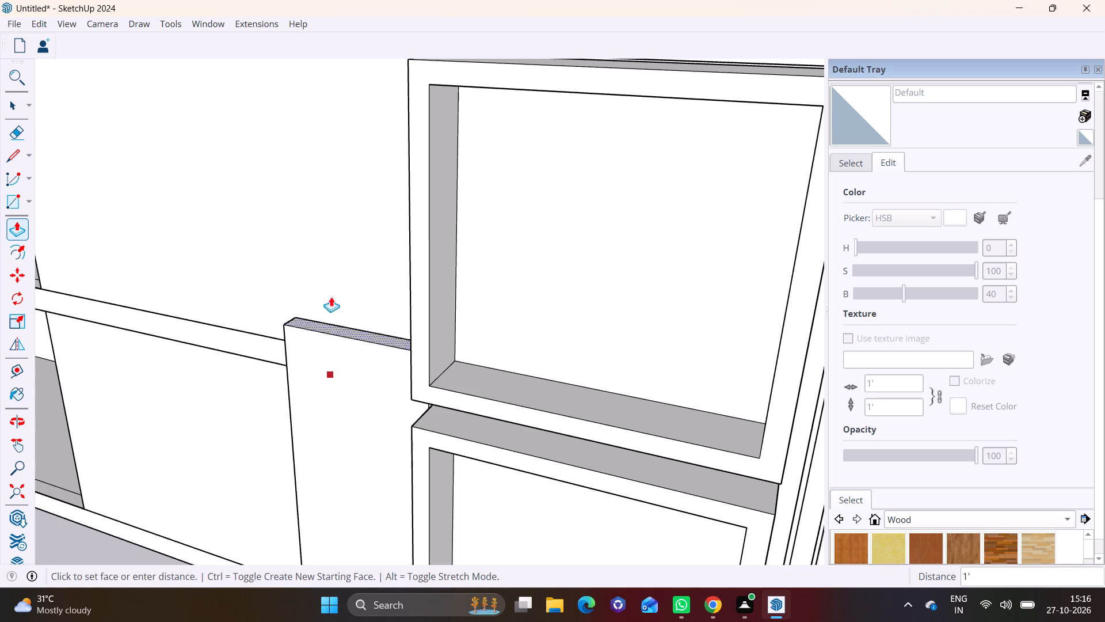
left_click_drag(331, 297, 348, 142)
scroll(339, 138, "down", 3)
middle_click_drag(339, 141, 339, 424)
left_click_drag(355, 417, 360, 402)
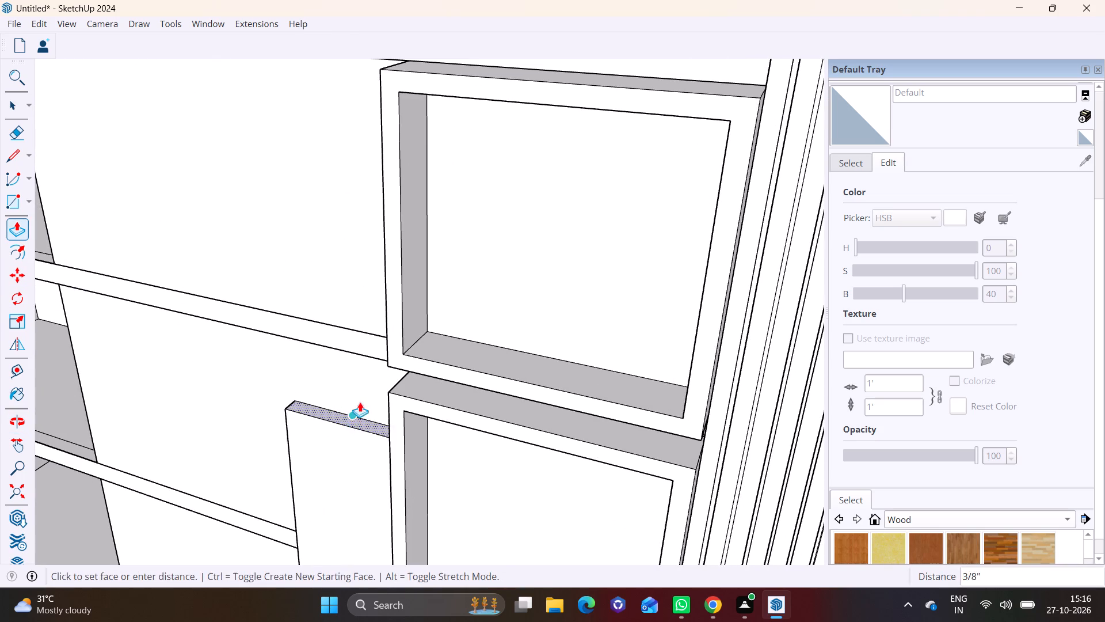
left_click_drag(360, 402, 368, 190)
left_click_drag(350, 351, 353, 66)
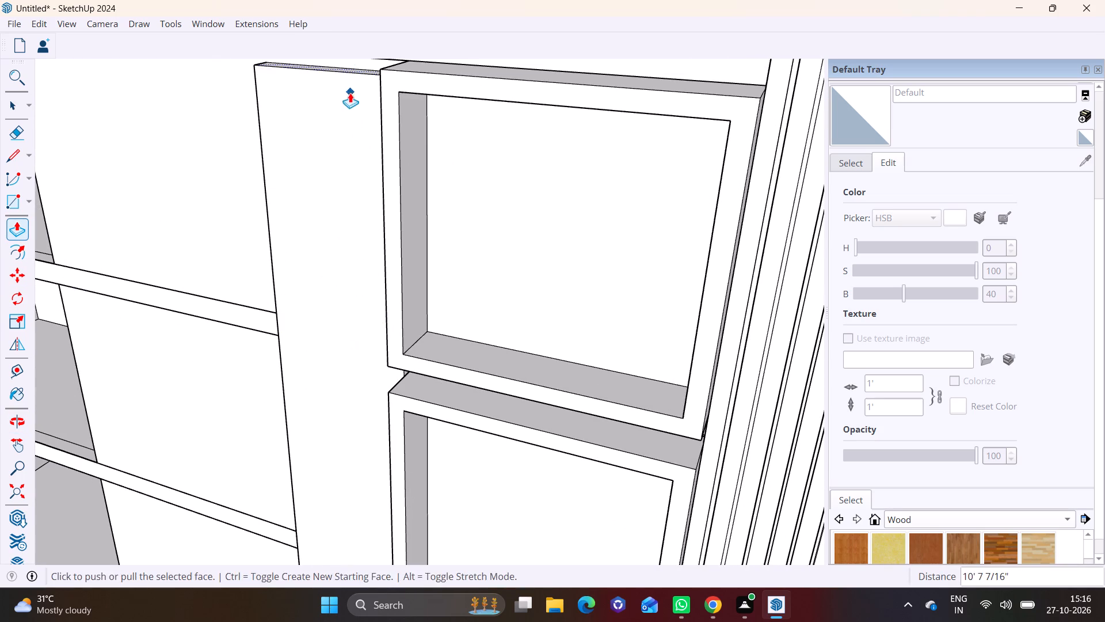
Continue extruding the block's top face upward through the fourth to sixth storeys to near the top of the uppermost frame.
middle_click_drag(350, 103, 330, 545, "shift")
left_click_drag(314, 506, 325, 324)
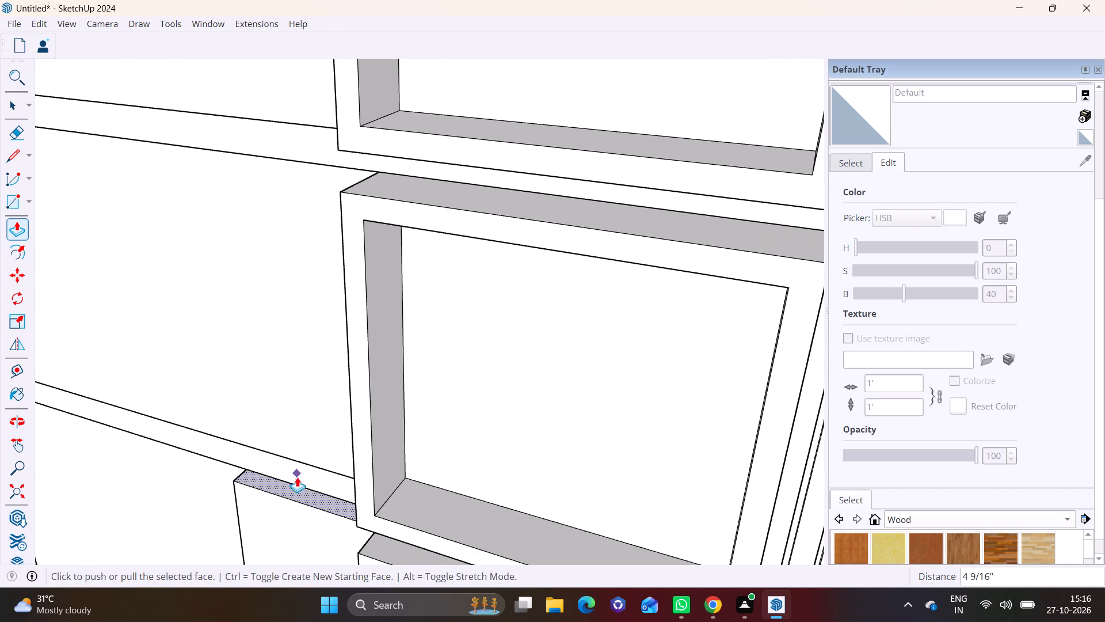
left_click_drag(297, 491, 275, 107)
middle_click_drag(284, 170, 342, 483, "shift")
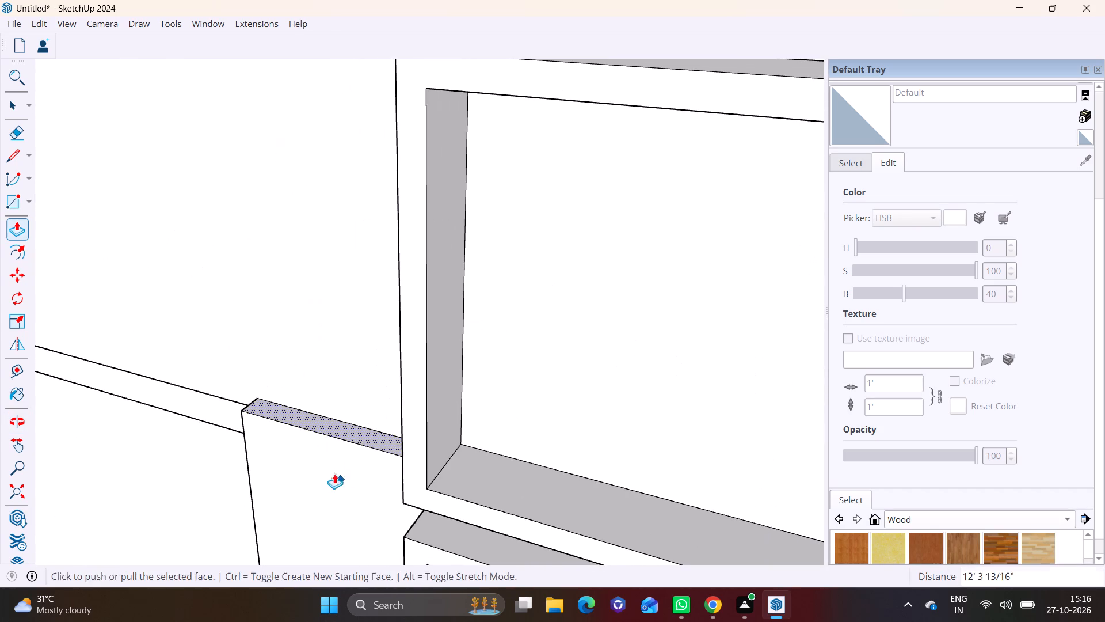
left_click_drag(327, 427, 325, 50)
scroll(321, 73, "down", 5)
middle_click_drag(326, 141, 345, 342, "shift")
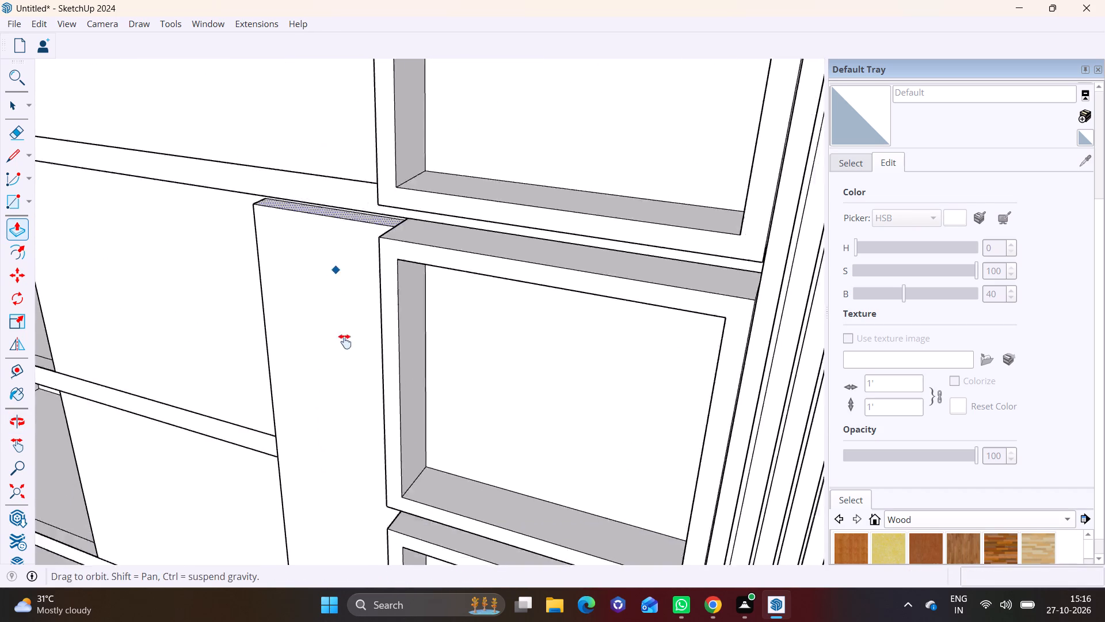
middle_click_drag(345, 342, 371, 561, "shift")
left_click_drag(357, 497, 357, 335)
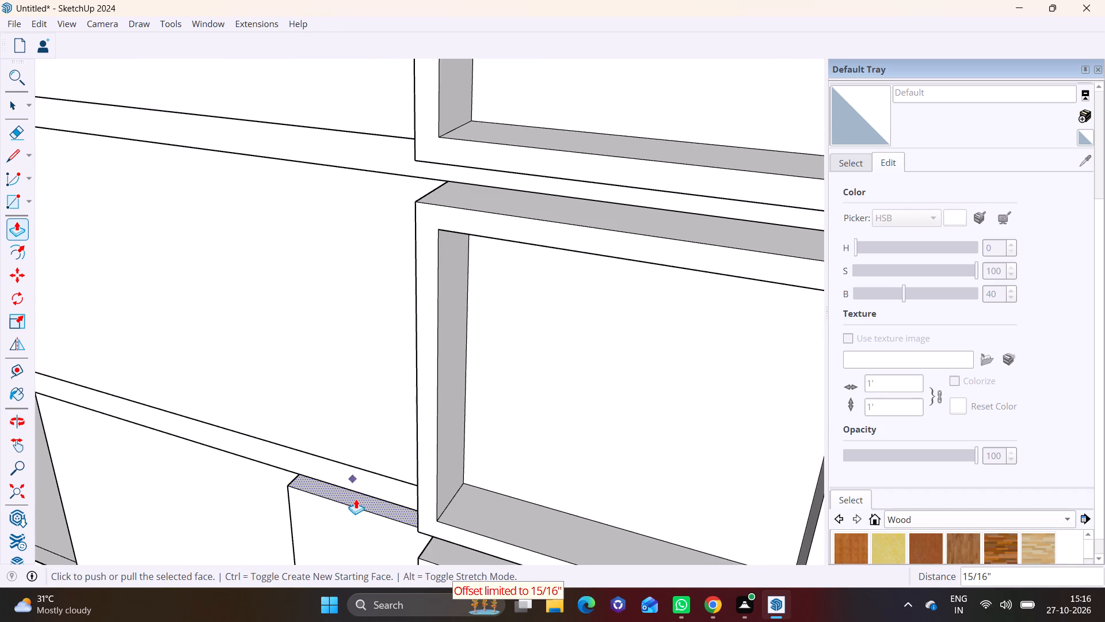
left_click_drag(357, 500, 386, 123)
middle_click_drag(381, 120, 379, 339, "shift")
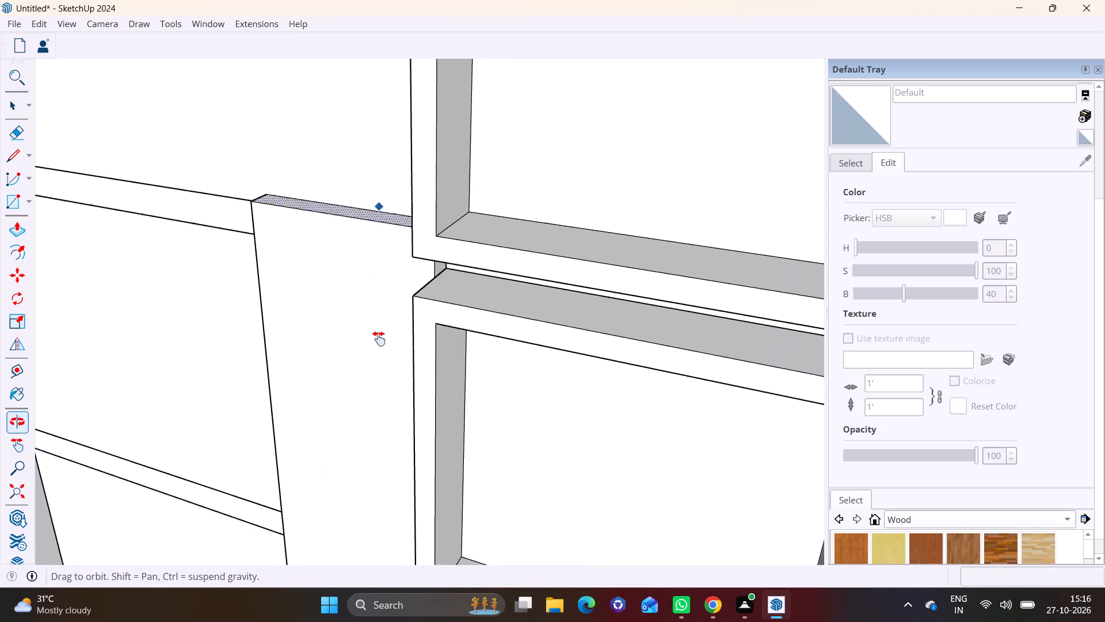
middle_click_drag(379, 339, 378, 487, "shift")
left_click_drag(342, 490, 409, 157)
middle_click_drag(388, 168, 387, 355, "shift")
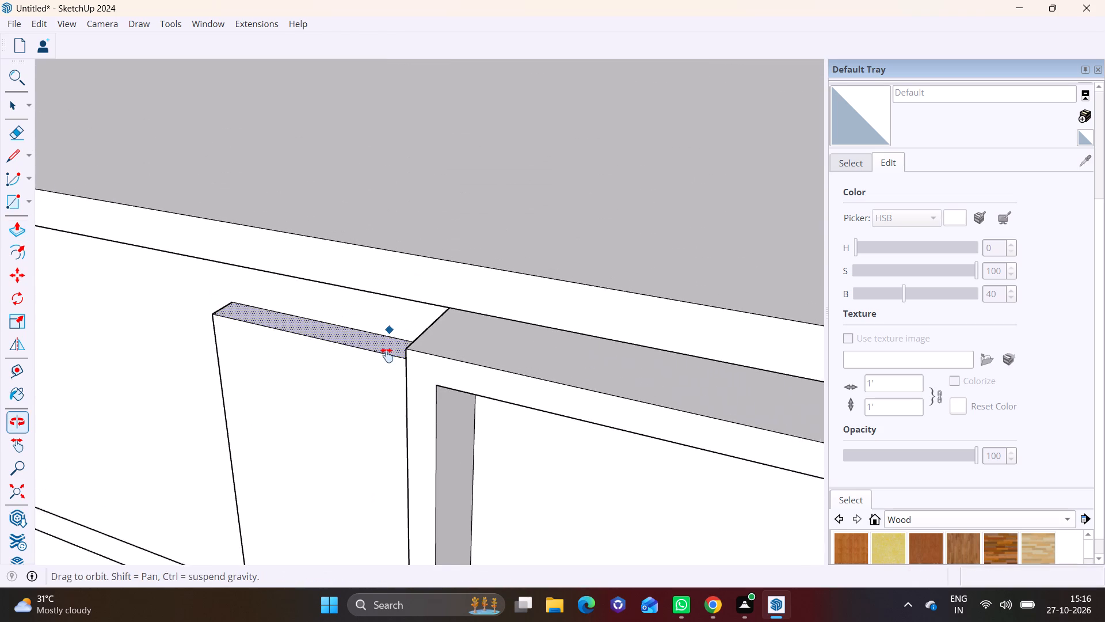
middle_click_drag(387, 355, 384, 361, "shift")
Extrude the block's top face the remaining distance so it aligns with the upper edge of the roof slab.
left_click_drag(367, 347, 371, 263)
left_click_drag(371, 306, 379, 262)
left_click(379, 262)
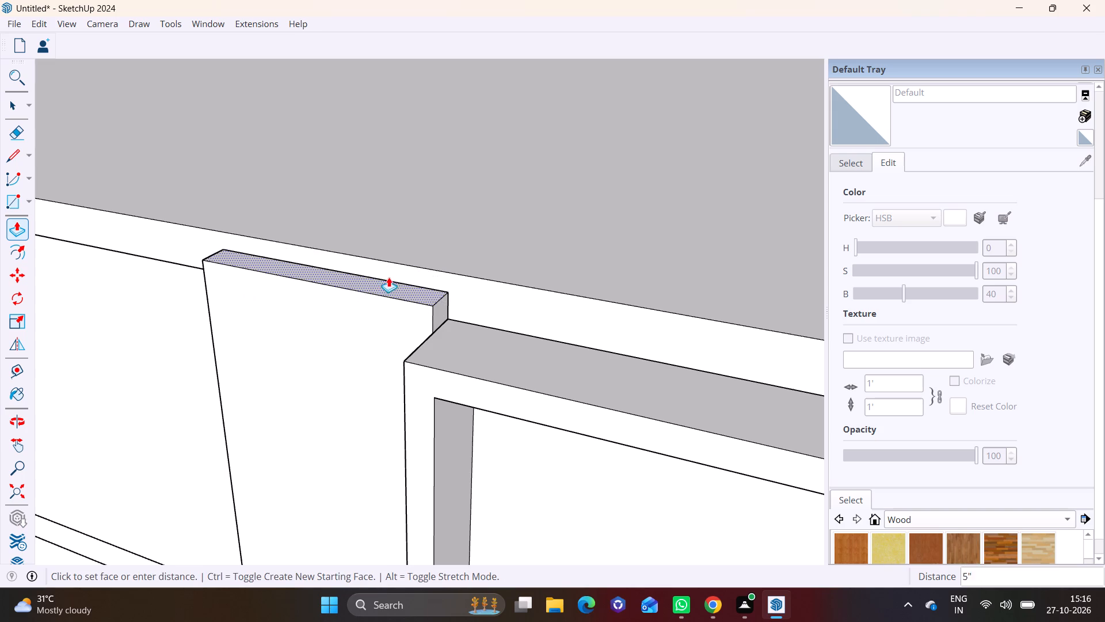
left_click(452, 268)
left_click(413, 277)
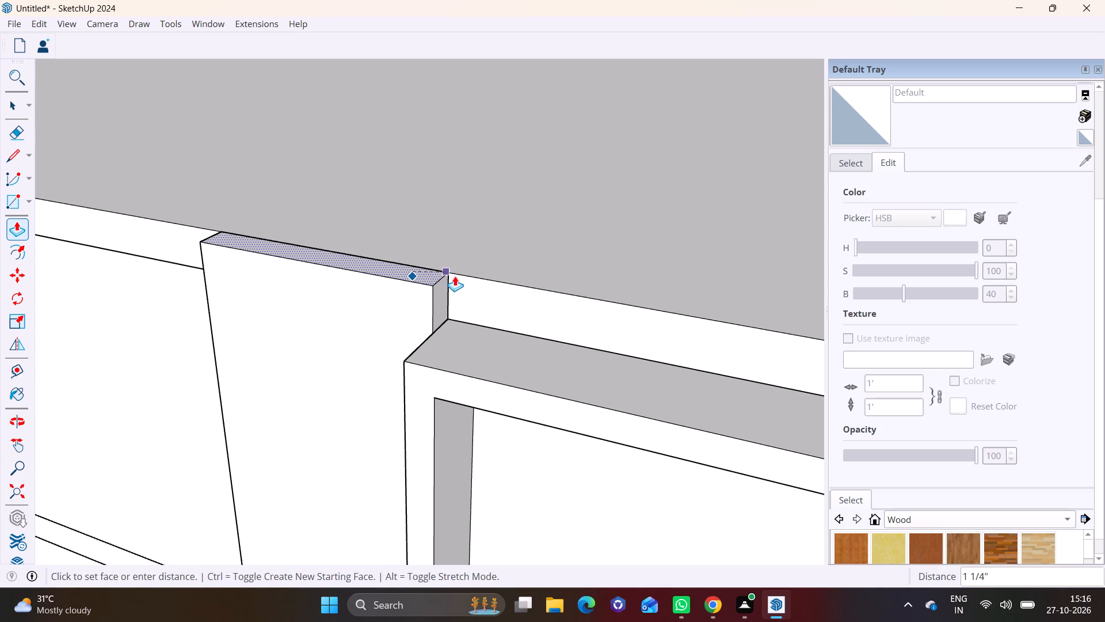
left_click(460, 276)
Extrude the narrow side face of the full-height block, opposite the frames, outward by about 4' 10 5/16".
scroll(351, 343, "down", 6)
middle_click_drag(332, 436, 493, 312)
scroll(428, 405, "down", 1)
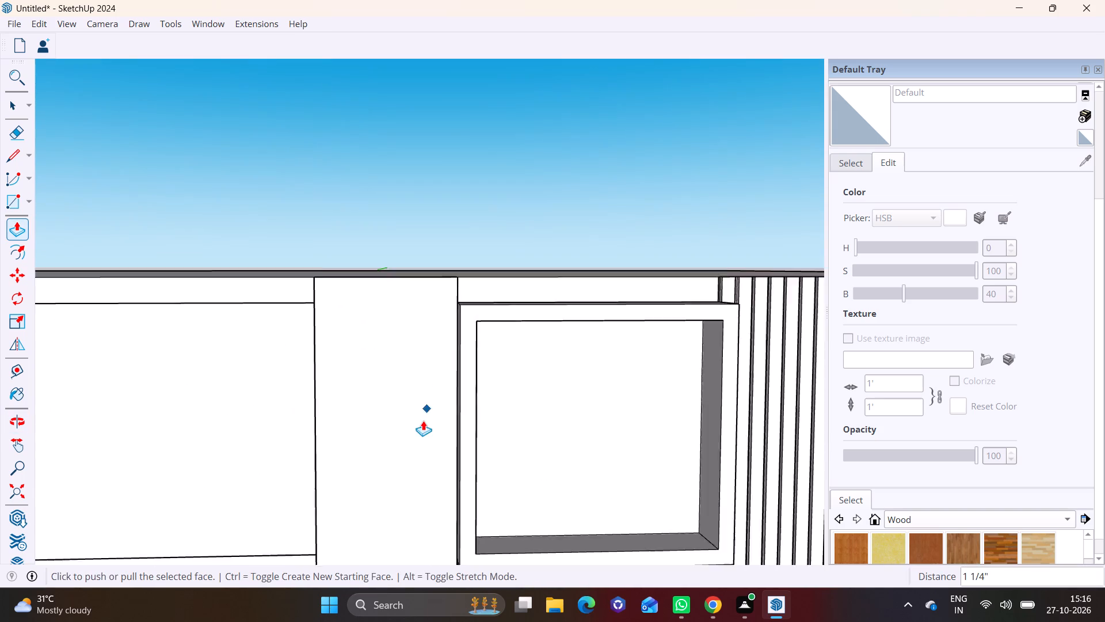
scroll(423, 420, "down", 4)
middle_click_drag(399, 466, 363, 283)
scroll(342, 373, "down", 4)
middle_click_drag(338, 443, 312, 285, "shift")
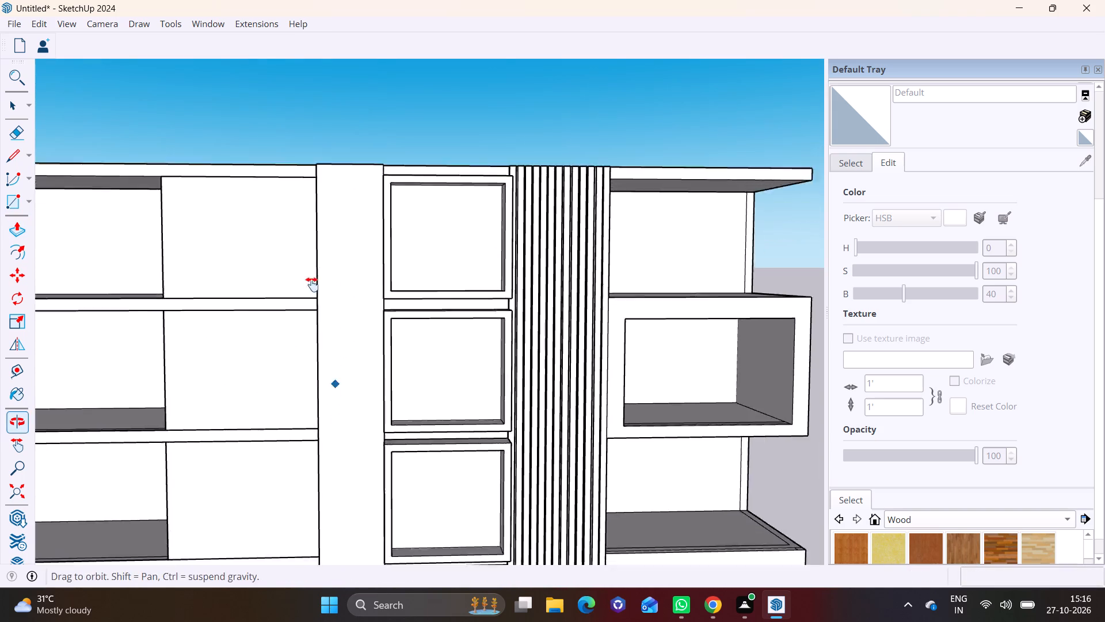
middle_click_drag(312, 285, 303, 255, "shift")
middle_click_drag(344, 437, 505, 451)
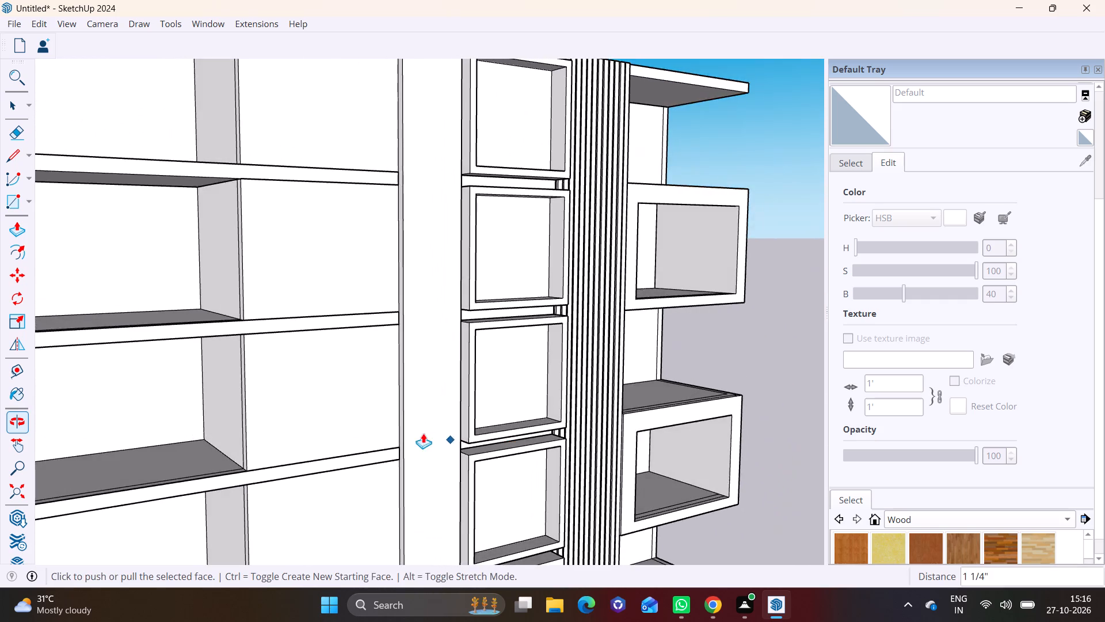
scroll(397, 427, "up", 5)
key("space")
left_click(405, 414)
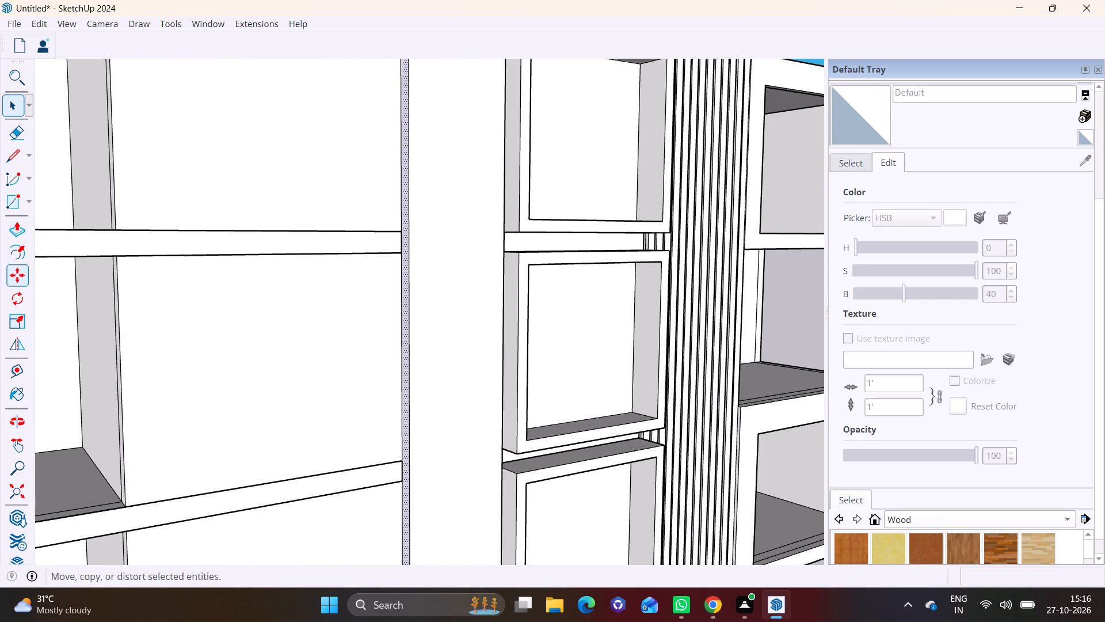
left_click(28, 230)
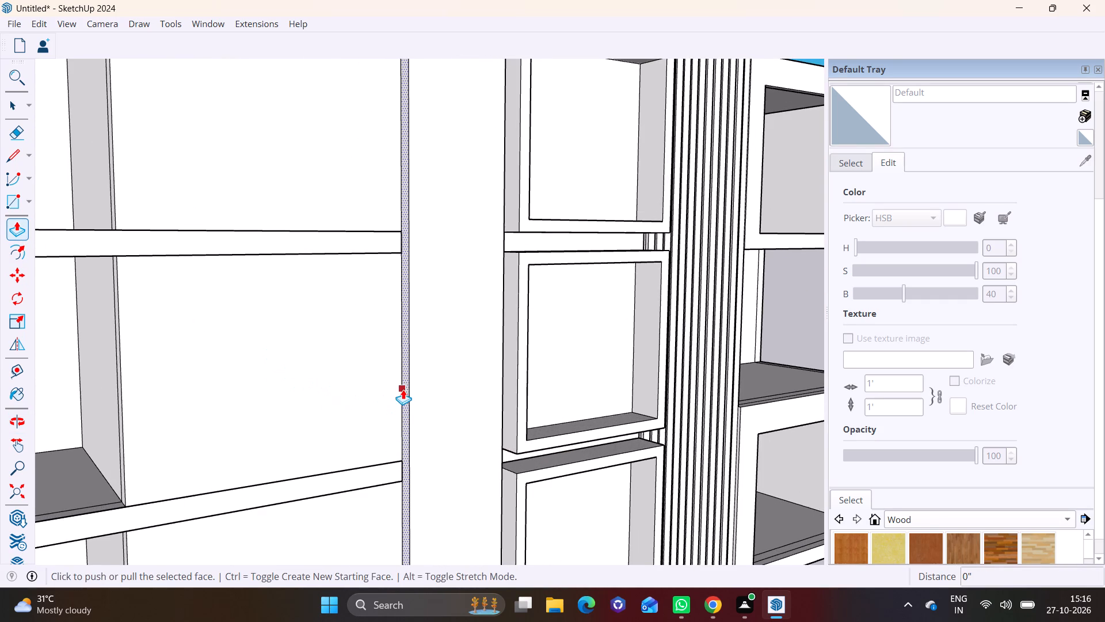
left_click(403, 389)
left_click(308, 400)
Examine the widened full-height block against the slabs and the column of frames, from the roof to the base.
scroll(257, 444, "down", 9)
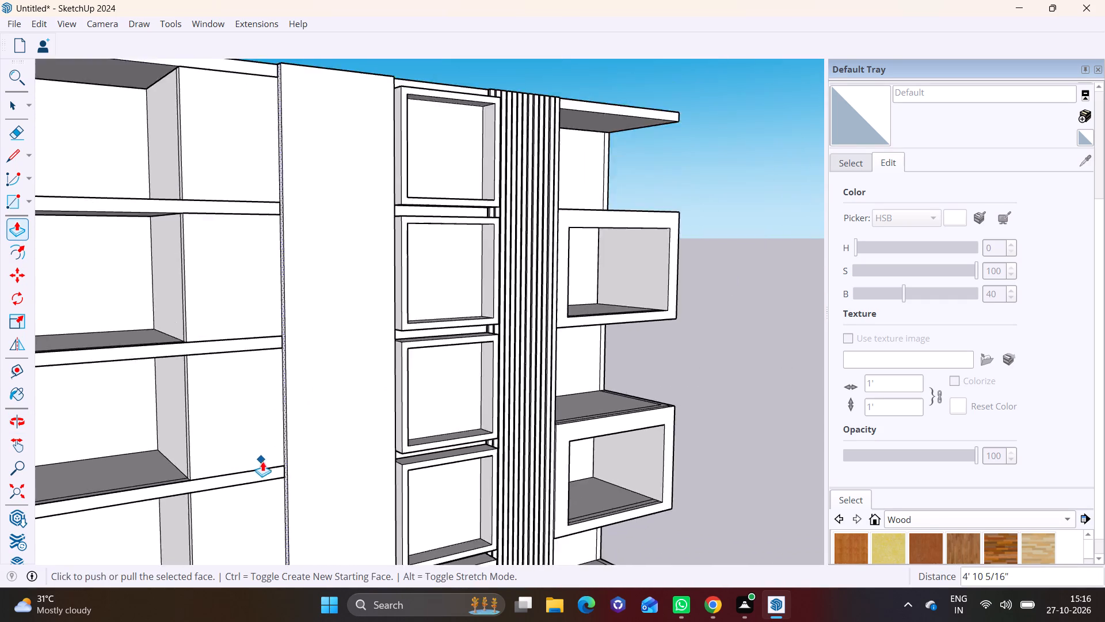
scroll(262, 461, "down", 2)
middle_click_drag(315, 483, 103, 440)
key("space")
middle_click_drag(496, 495, 500, 471, "shift")
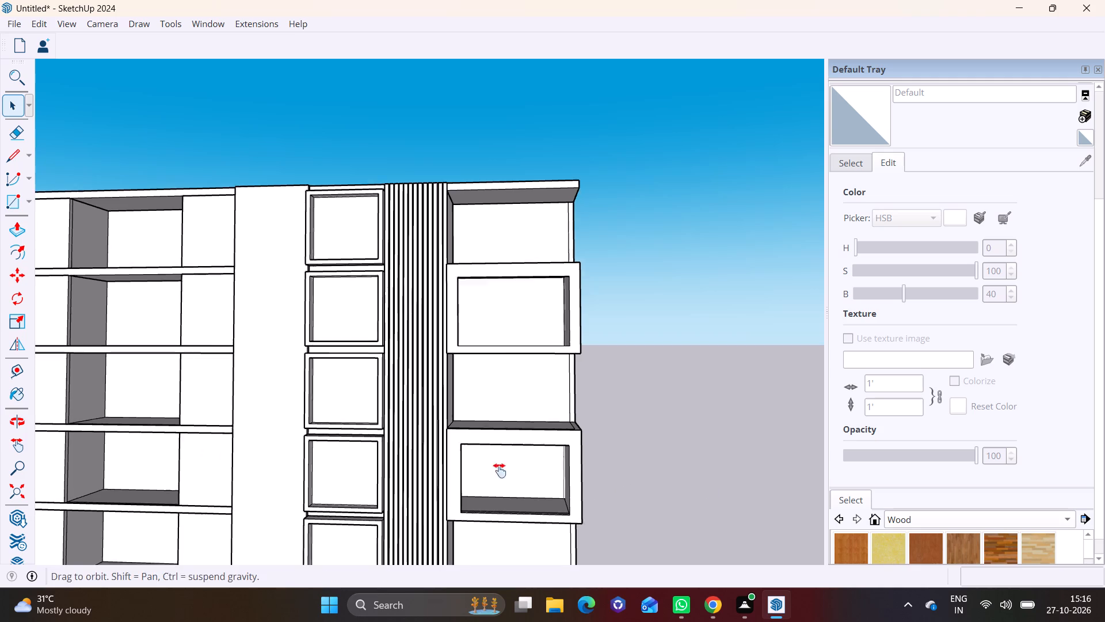
middle_click_drag(500, 471, 549, 368, "shift")
middle_click_drag(436, 490, 540, 343, "shift")
scroll(451, 482, "up", 1, "shift")
scroll(386, 461, "up", 4)
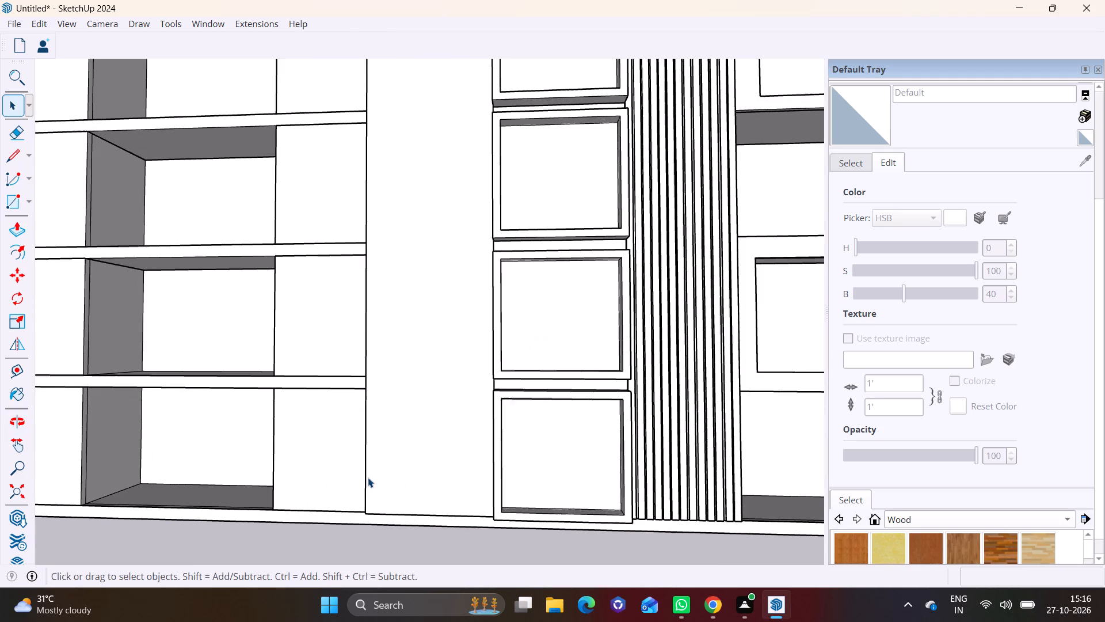
middle_click_drag(377, 473, 405, 470)
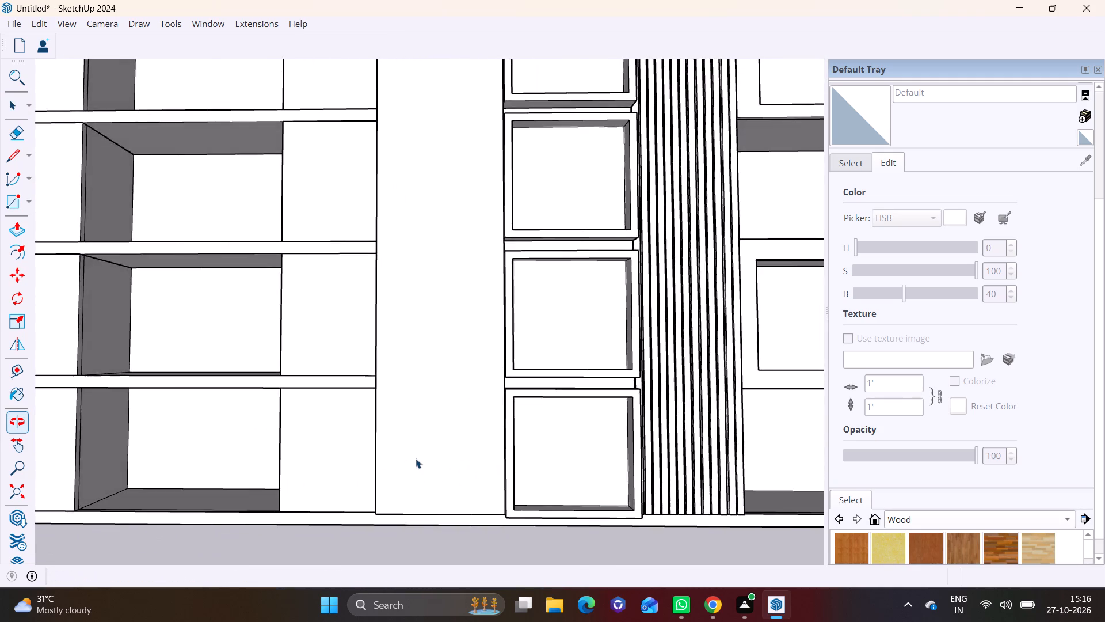
scroll(421, 456, "down", 4)
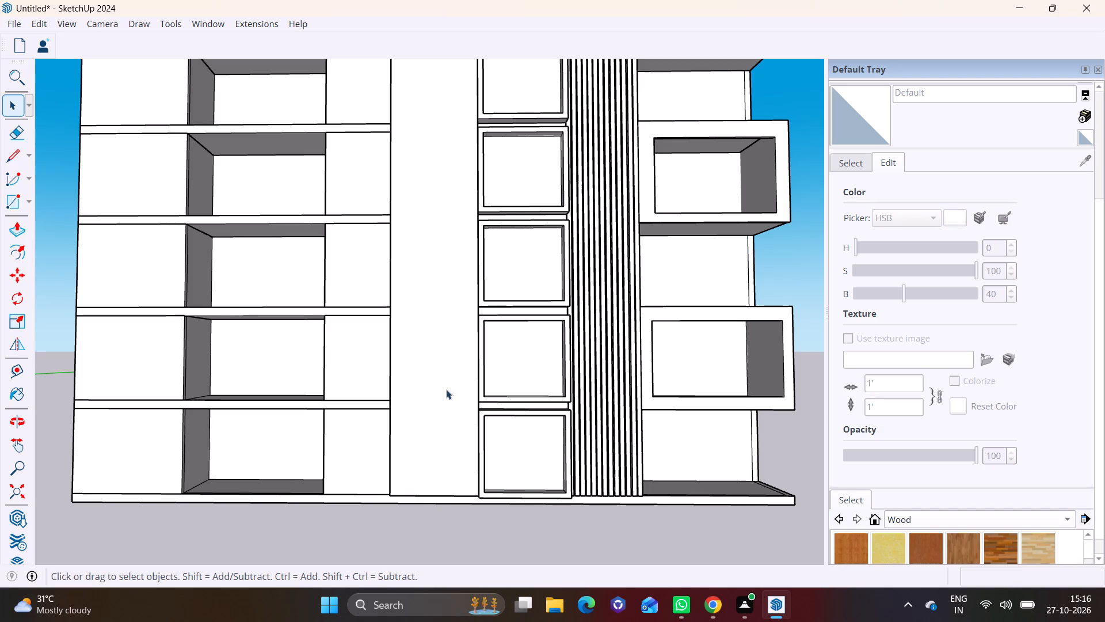
Draw an inset rectangle of about 74' 1 3/16" by 7' 5" on the front face of the full-height block.
left_click(28, 200)
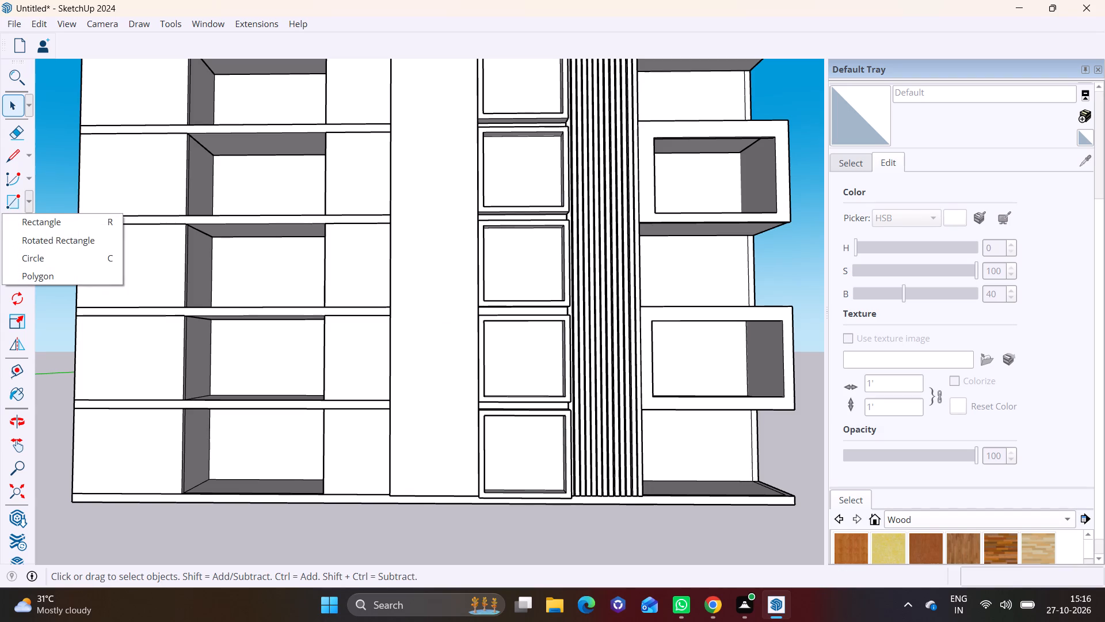
left_click(62, 222)
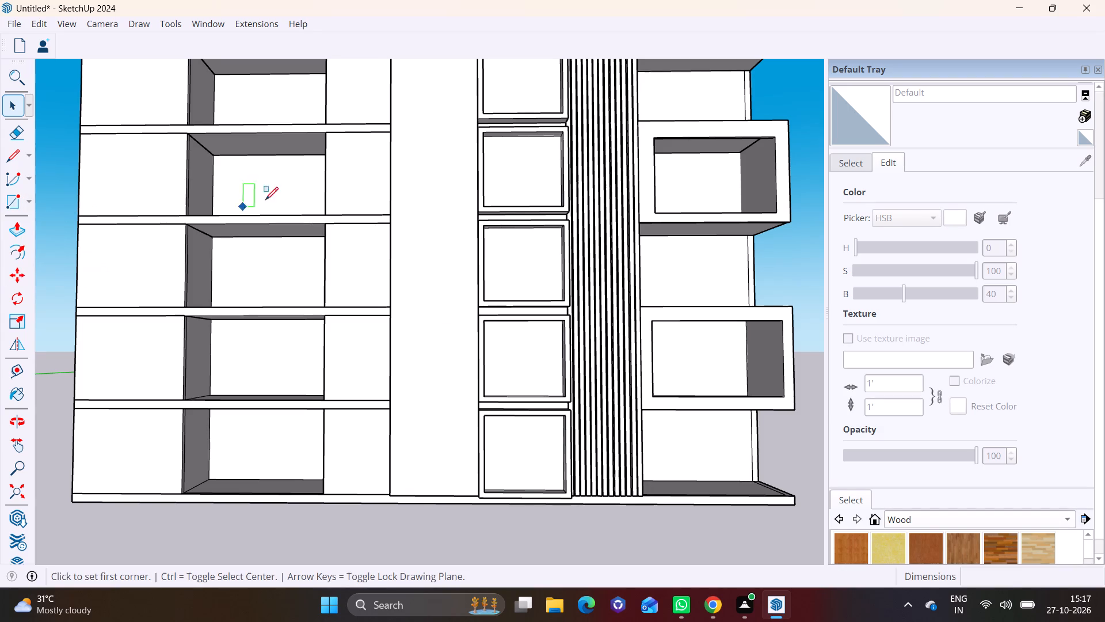
scroll(313, 214, "down", 1)
scroll(367, 241, "down", 3)
middle_click_drag(371, 236, 288, 480)
scroll(288, 480, "down", 1, "shift")
scroll(333, 222, "up", 3)
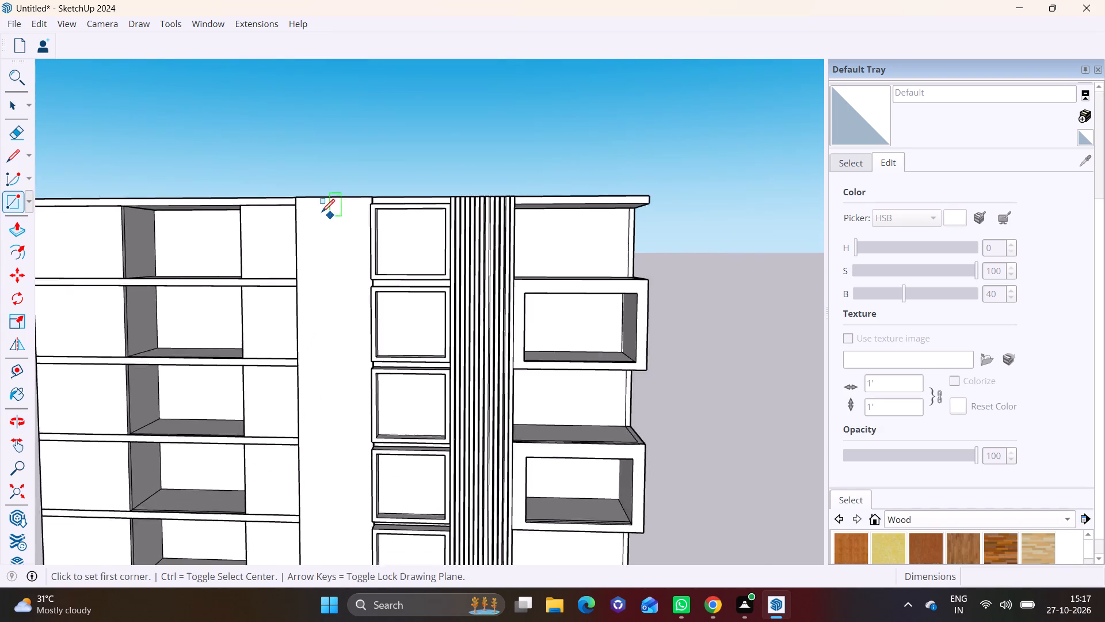
scroll(322, 212, "up", 5)
left_click(297, 213)
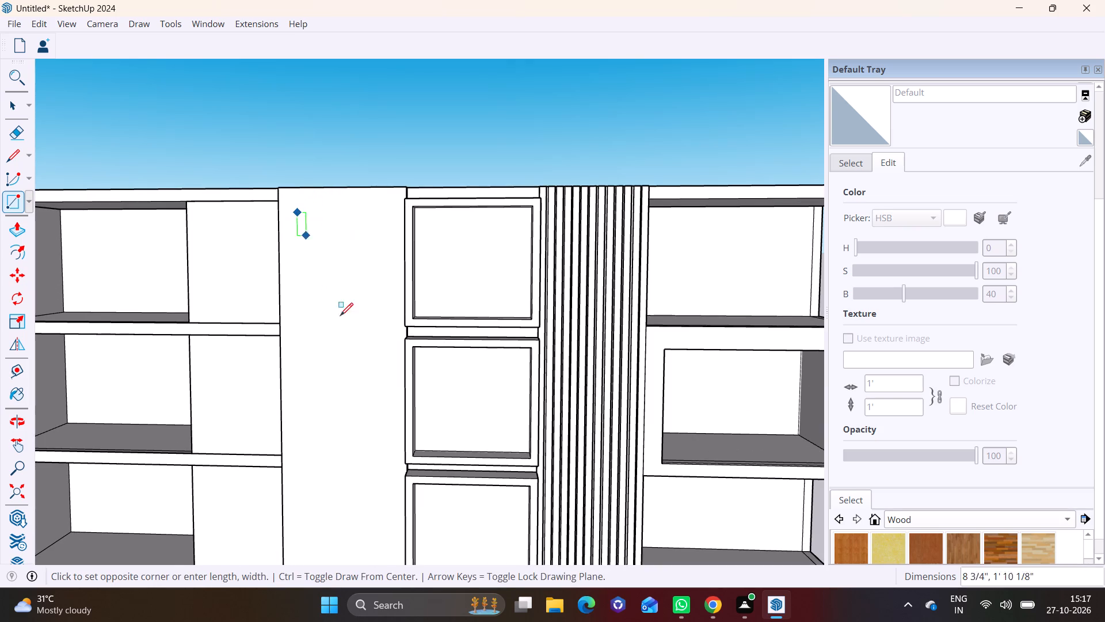
scroll(368, 472, "down", 8)
middle_click_drag(384, 528, 394, 179, "shift")
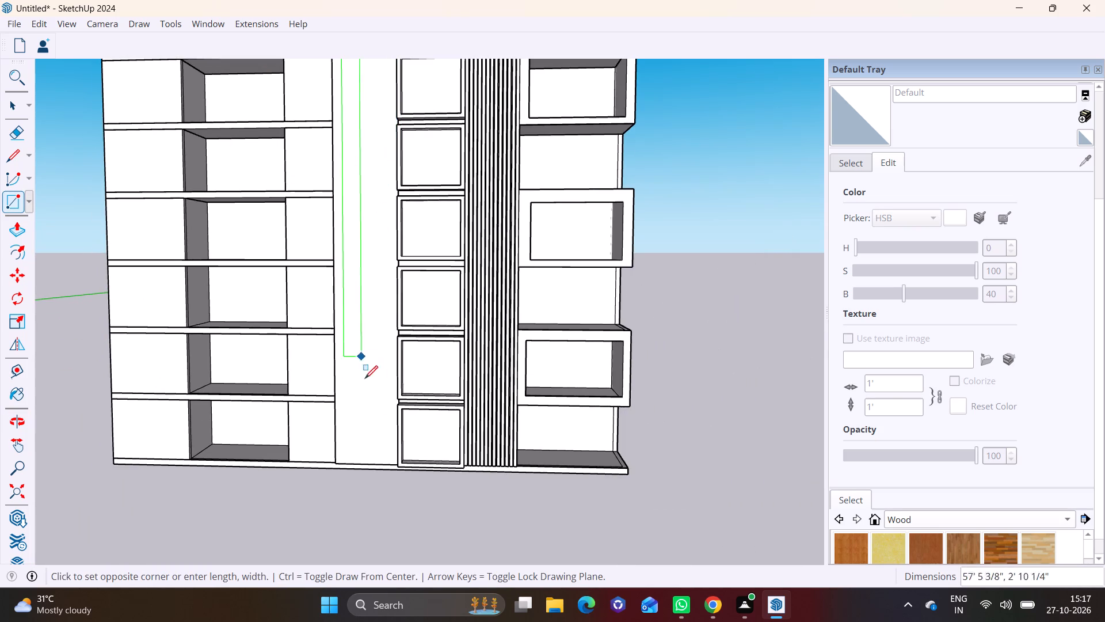
scroll(376, 439, "up", 10)
middle_click_drag(375, 464, 410, 466)
left_click(425, 481)
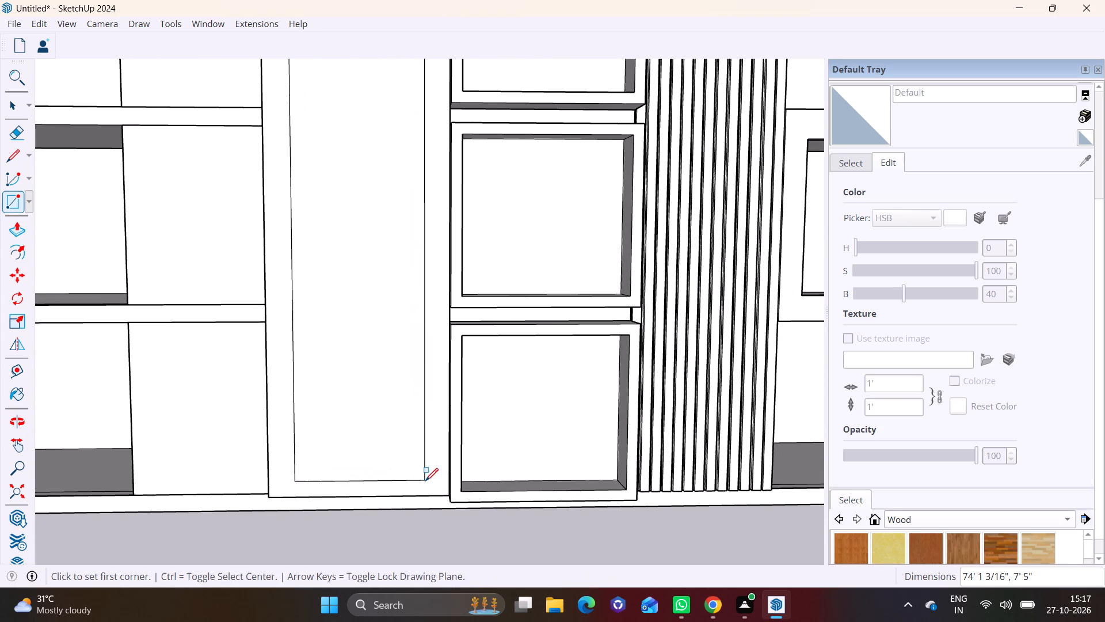
key("space")
Start another rectangle near the base of the full-height block.
scroll(331, 430, "down", 14)
middle_click_drag(336, 430, 306, 424)
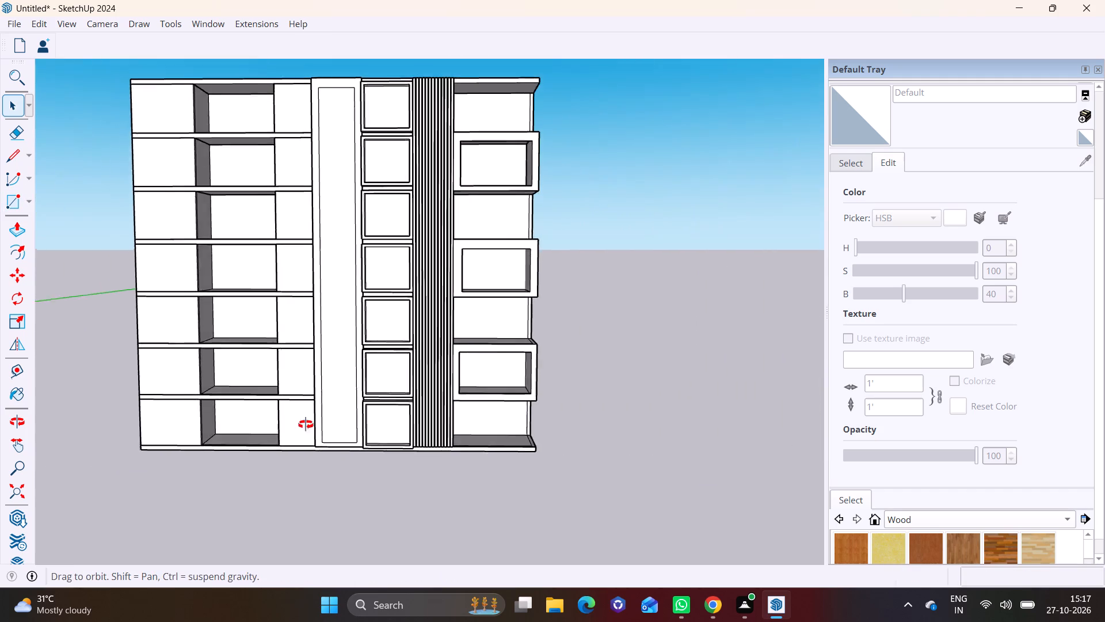
middle_click_drag(306, 424, 433, 394)
left_click(31, 202)
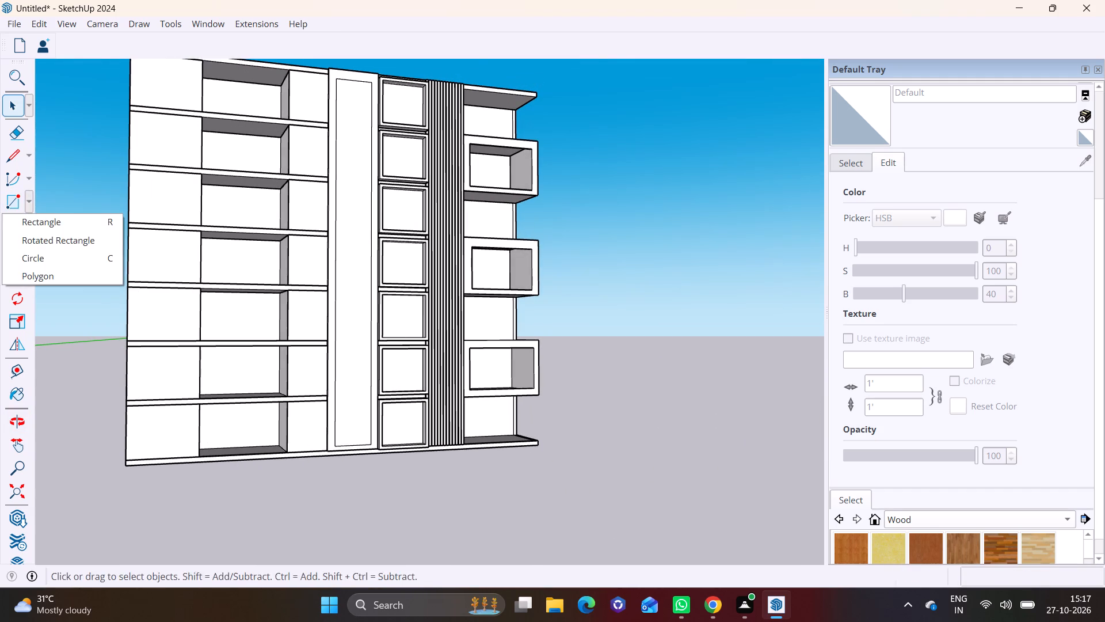
left_click(35, 219)
scroll(297, 477, "up", 13)
middle_click_drag(326, 440, 361, 461)
scroll(344, 450, "up", 2)
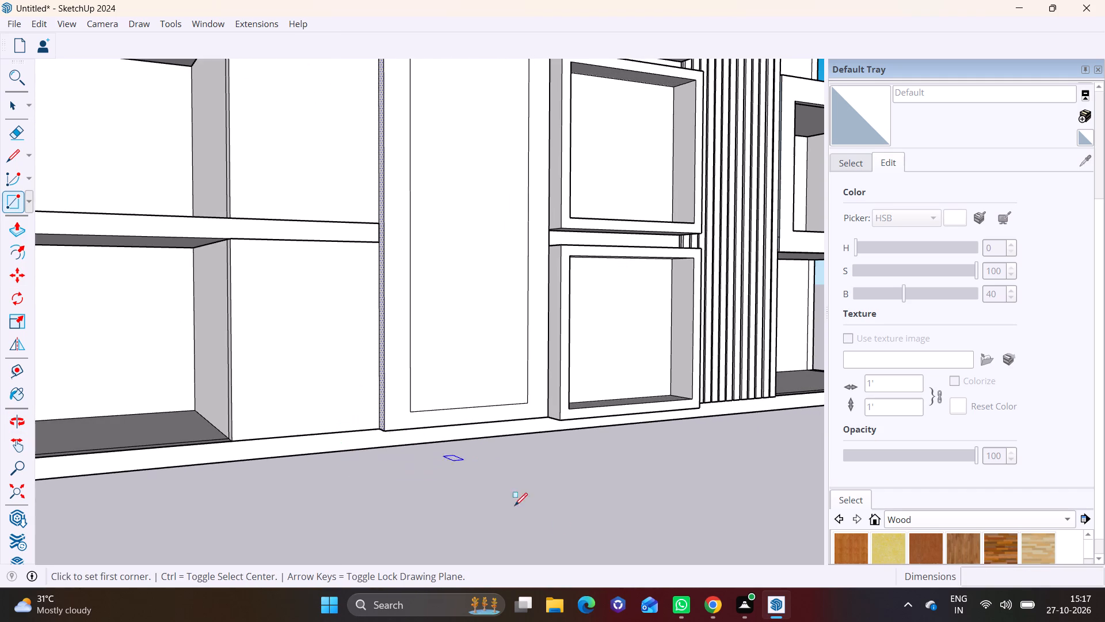
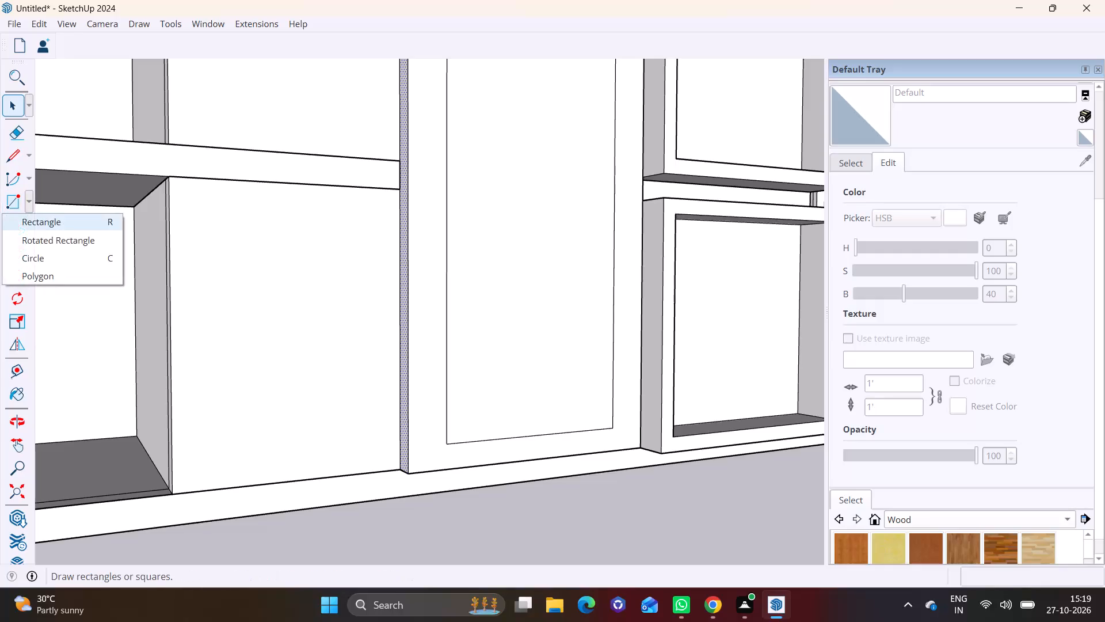
Draw a rectangle about 7' 4" by 7' 10" on the flat lower surface between the open shelf and the tall framed panel.
left_click(39, 223)
scroll(350, 409, "up", 3)
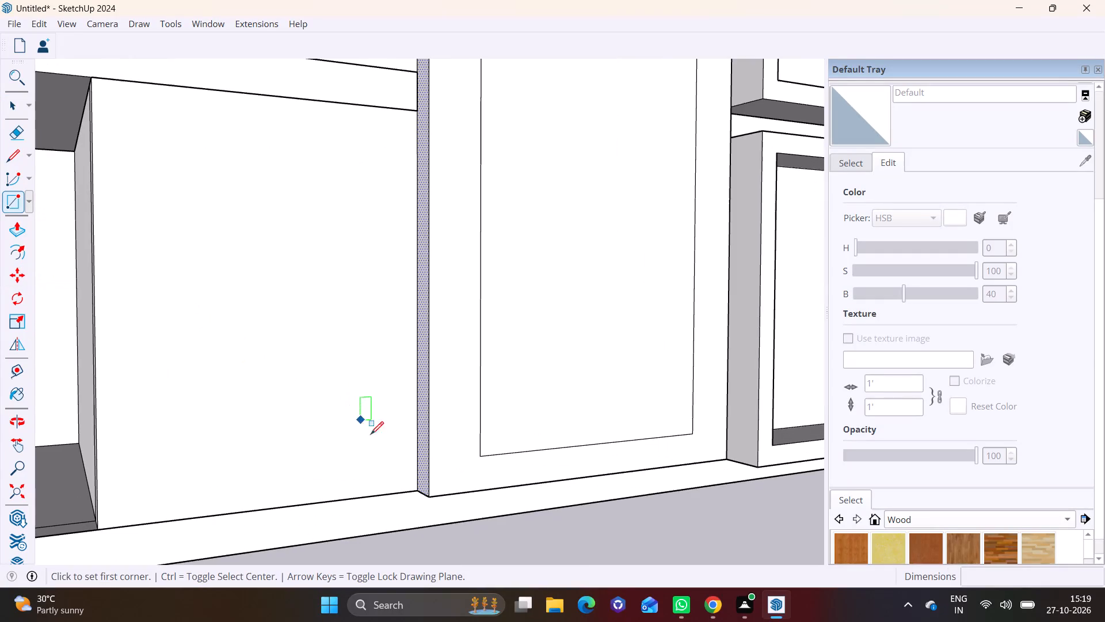
middle_click_drag(386, 458, 447, 411)
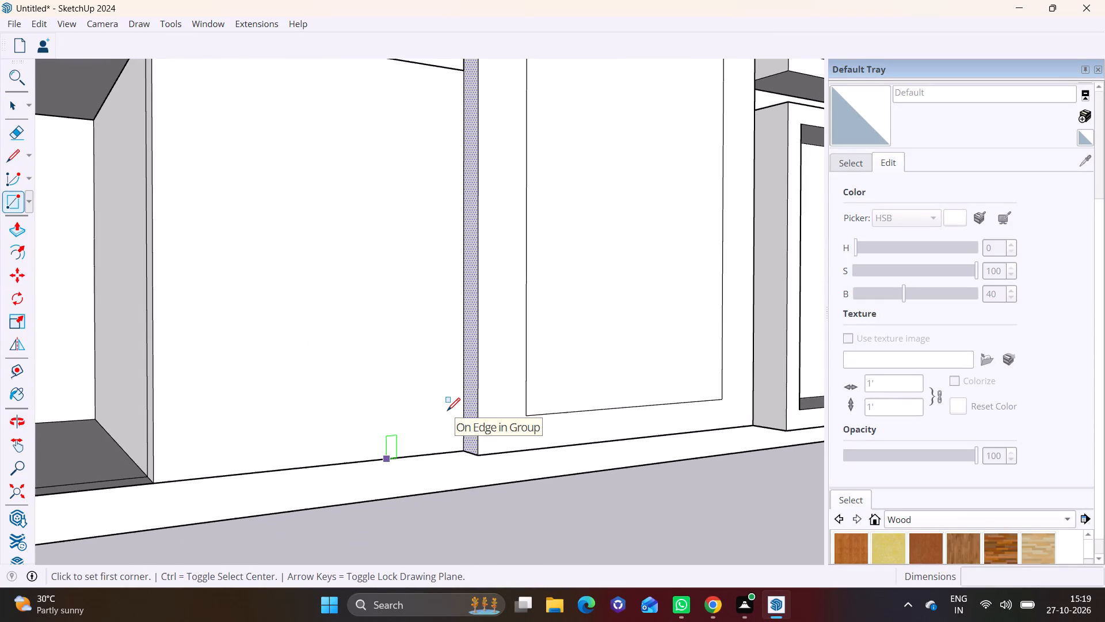
middle_click_drag(453, 418, 498, 416)
scroll(471, 431, "up", 6)
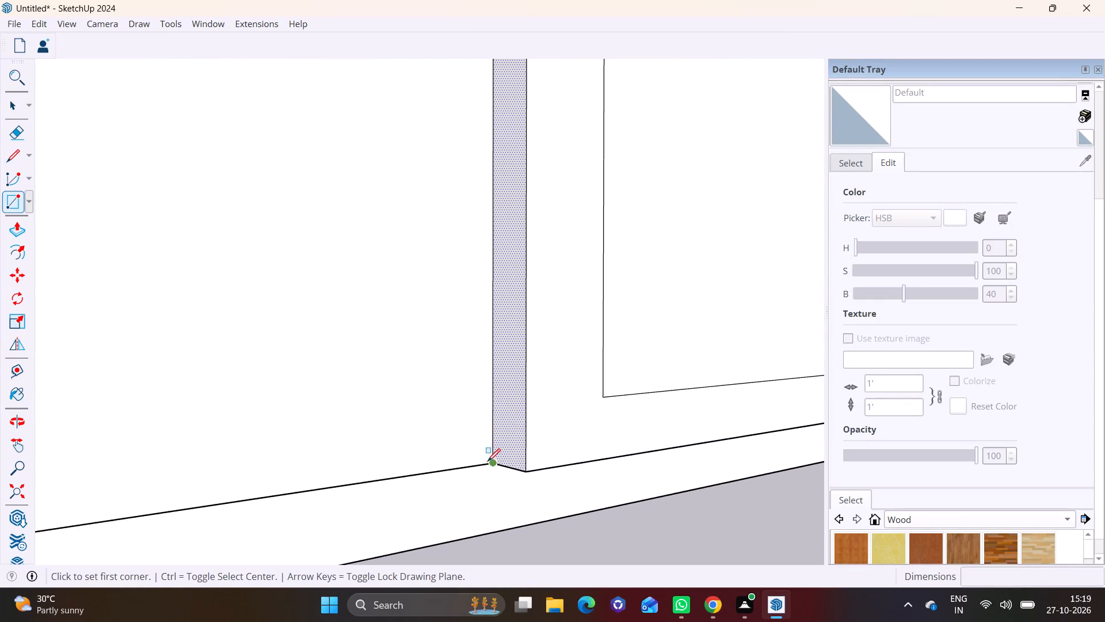
left_click_drag(481, 464, 479, 456)
scroll(425, 388, "down", 6)
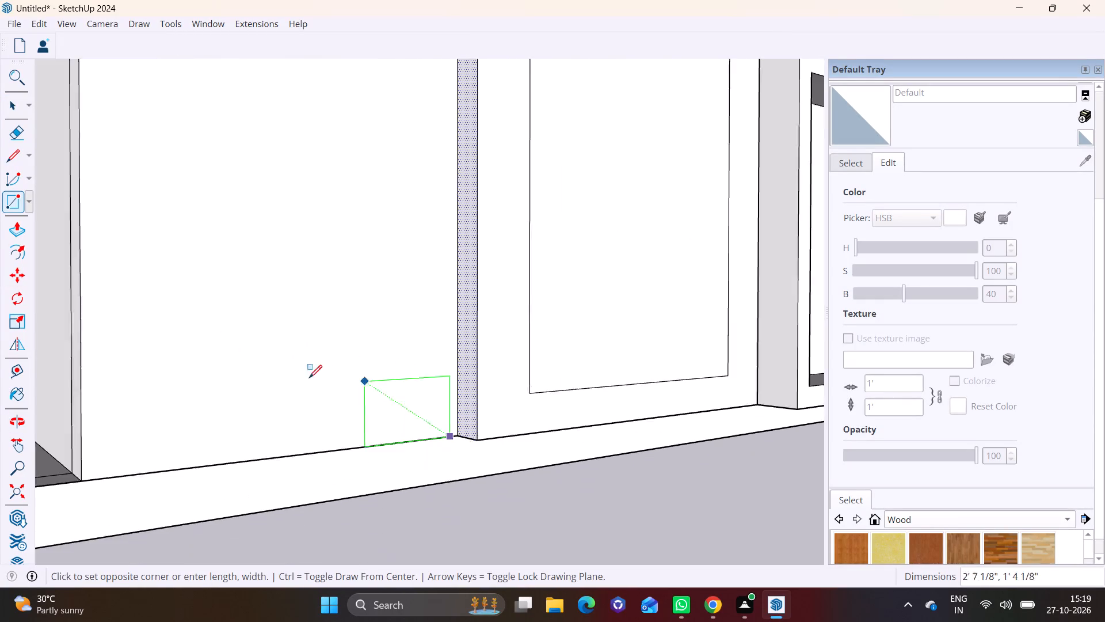
scroll(309, 378, "down", 4)
scroll(198, 333, "down", 7)
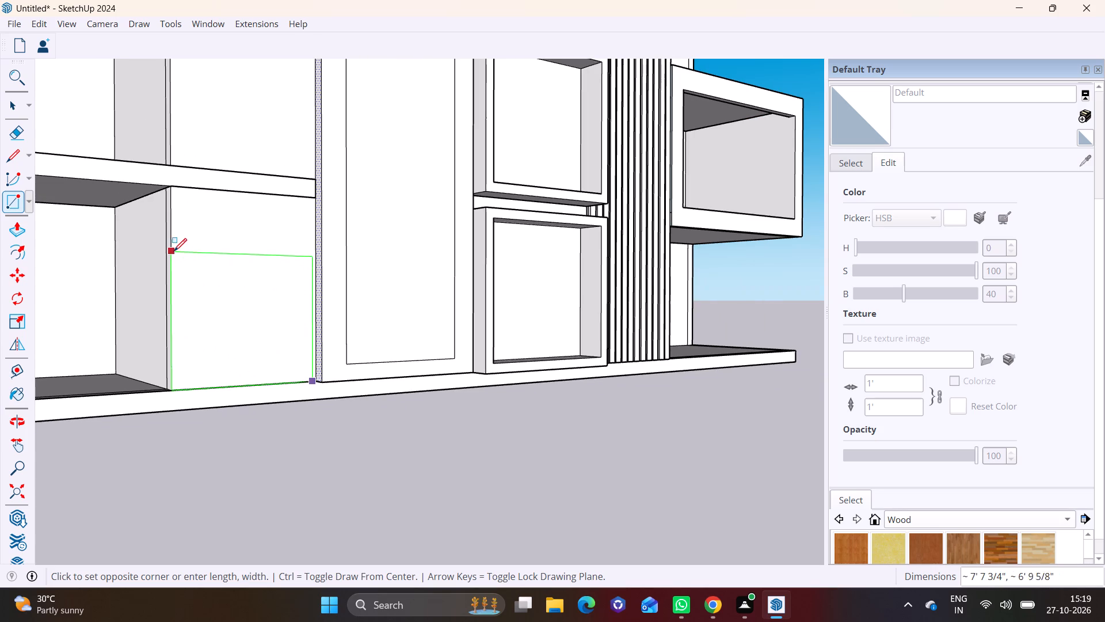
left_click(178, 231)
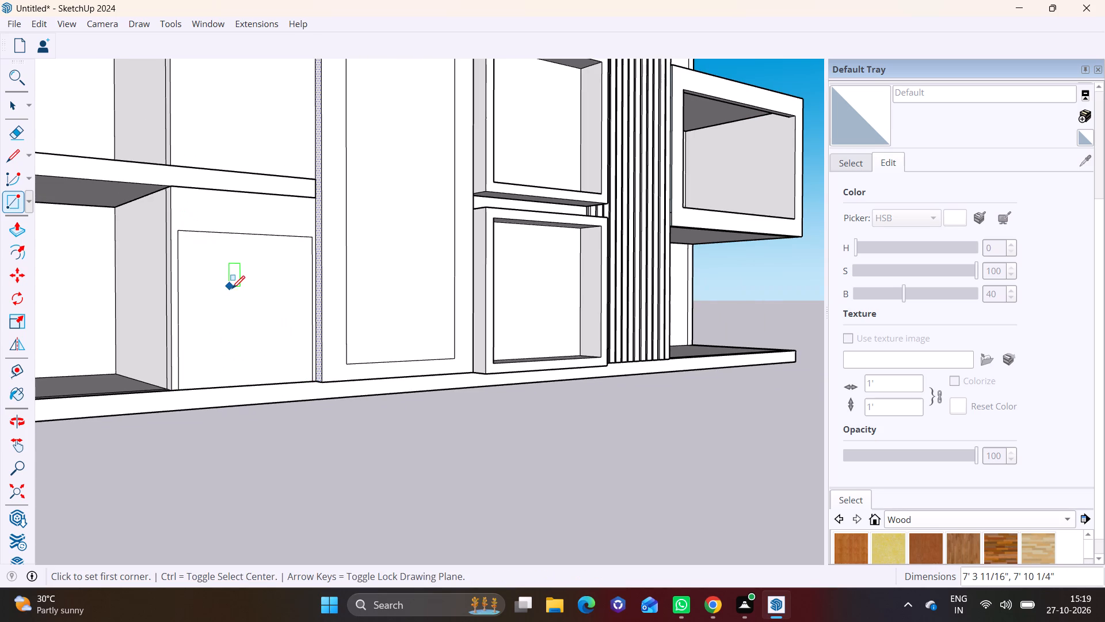
Push/Pull the new rectangle outward to give it thickness as a panel.
key("space")
left_click(232, 289)
left_click(12, 224)
left_click(200, 282)
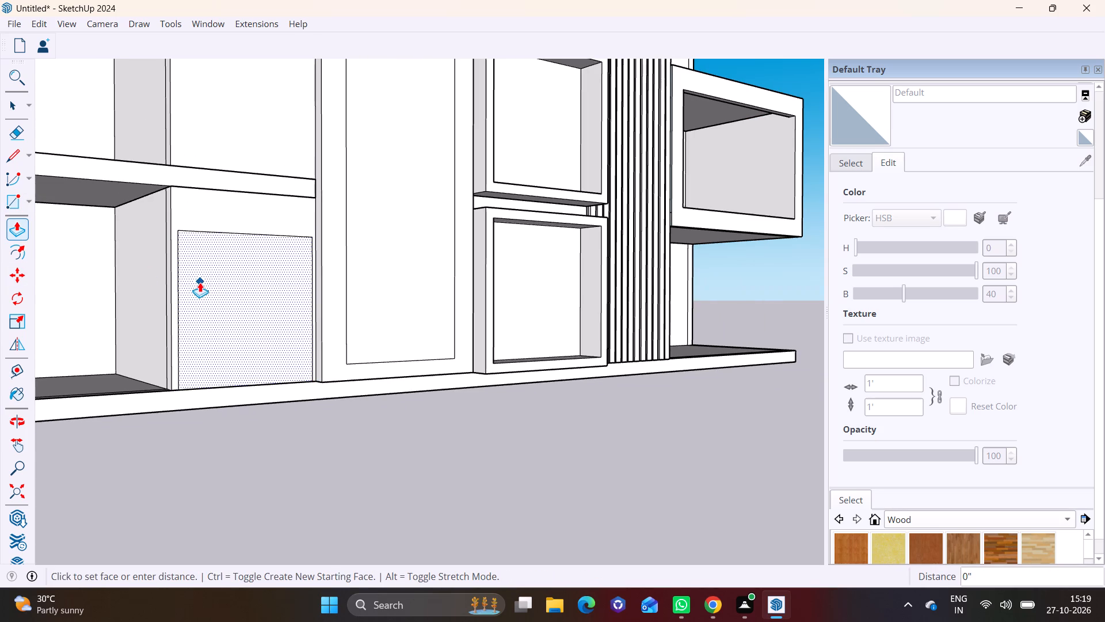
left_click(207, 283)
Extend the new panel's side face about 4 1/16" to meet the edge of the adjacent open shelves.
middle_click_drag(225, 283, 251, 303)
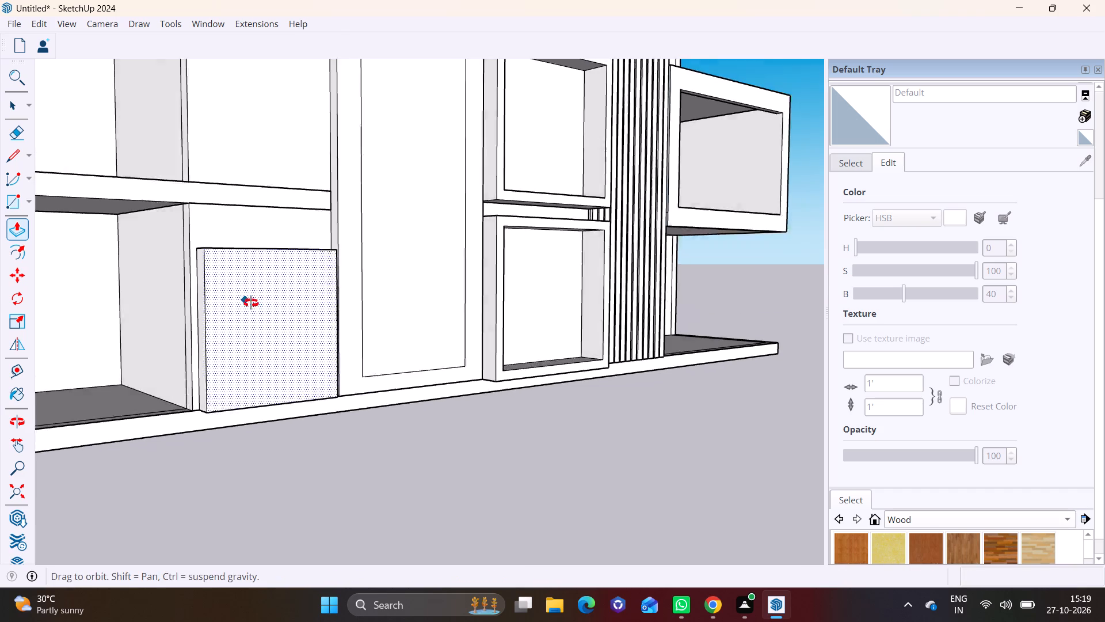
middle_click_drag(251, 303, 300, 329)
scroll(254, 353, "up", 6)
key("space")
left_click(295, 349)
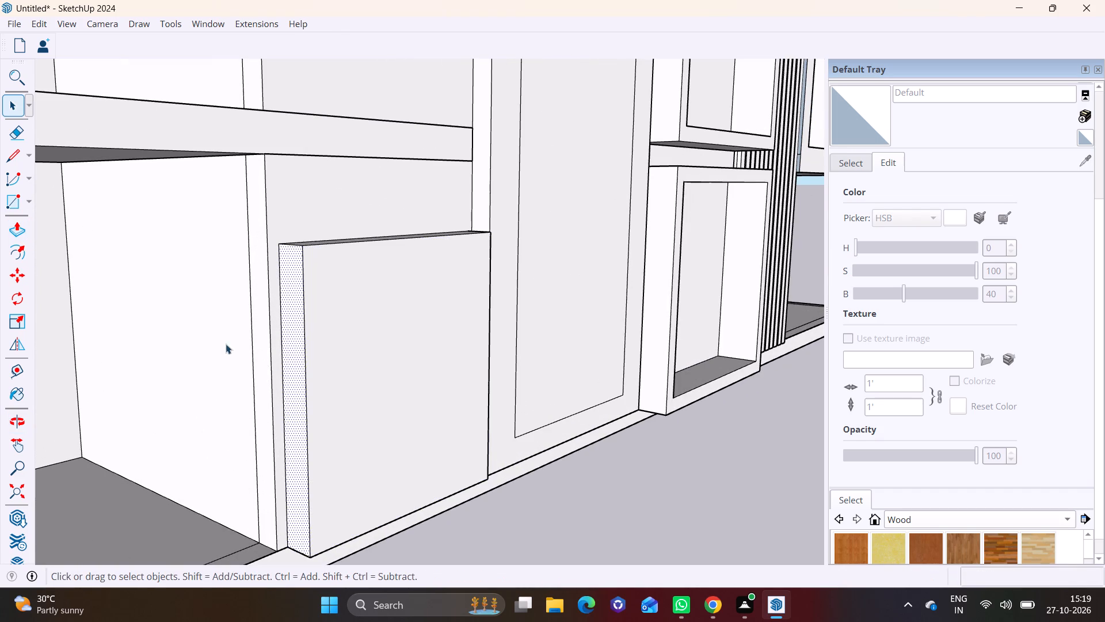
left_click(15, 227)
left_click(289, 279)
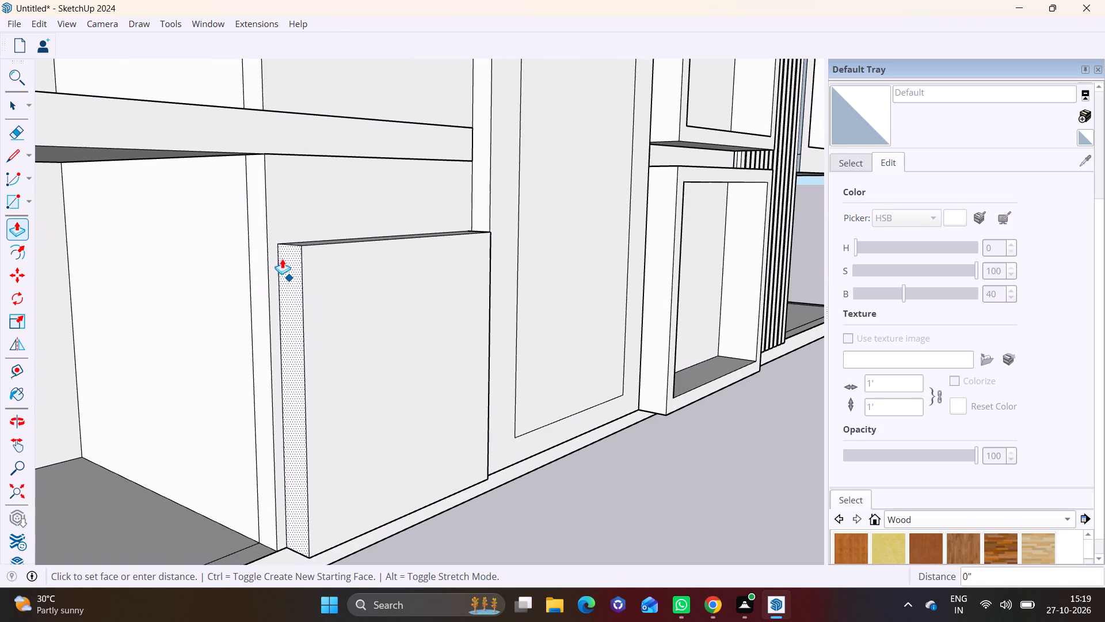
left_click(267, 230)
Push/Pull the new panel's top face upward past the lowest shelf, finishing with a pull of about 9' 11 3/4".
scroll(286, 280, "down", 7)
middle_click_drag(315, 291, 135, 260)
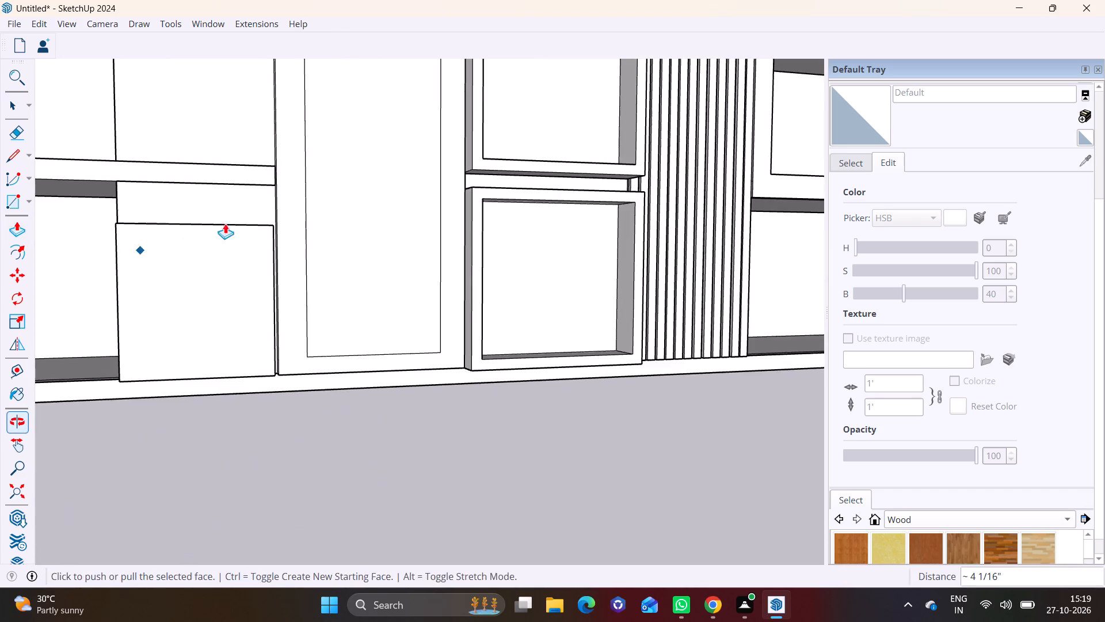
middle_click_drag(285, 204, 272, 366)
scroll(206, 292, "up", 2)
middle_click_drag(234, 279, 348, 289, "shift")
middle_click_drag(346, 321, 322, 388)
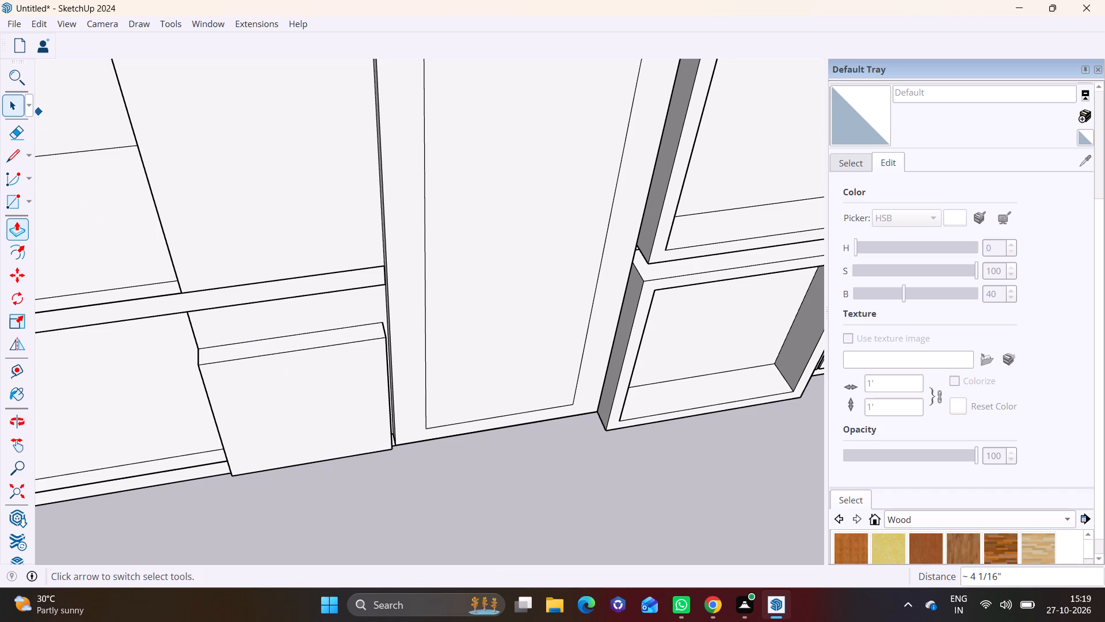
left_click(9, 101)
left_click(302, 339)
left_click(15, 228)
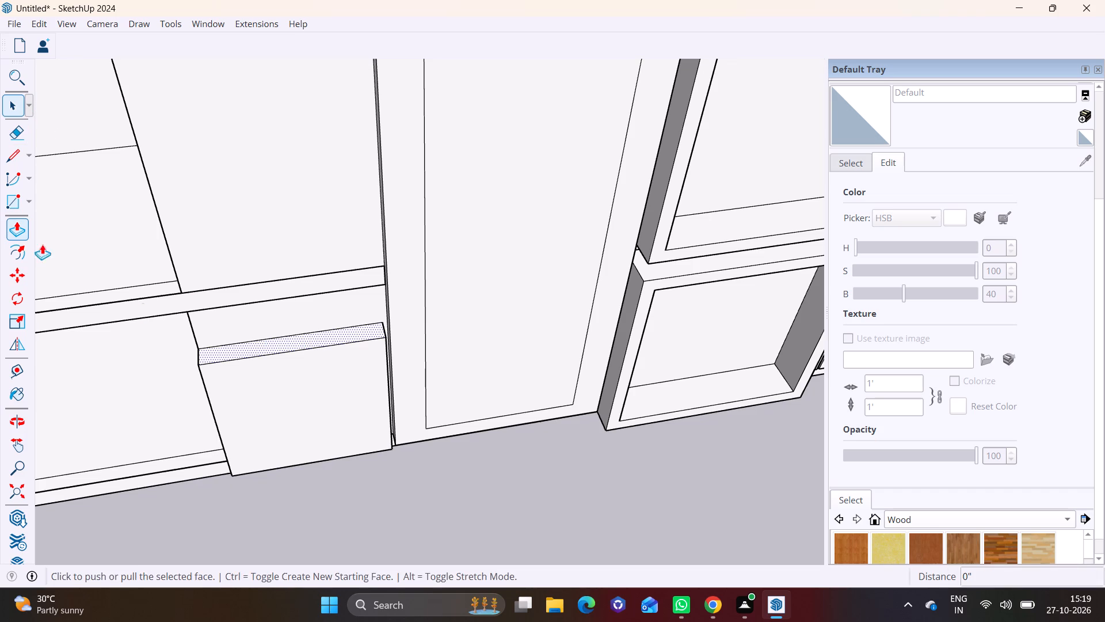
left_click_drag(252, 352, 241, 173)
left_click_drag(263, 304, 256, 225)
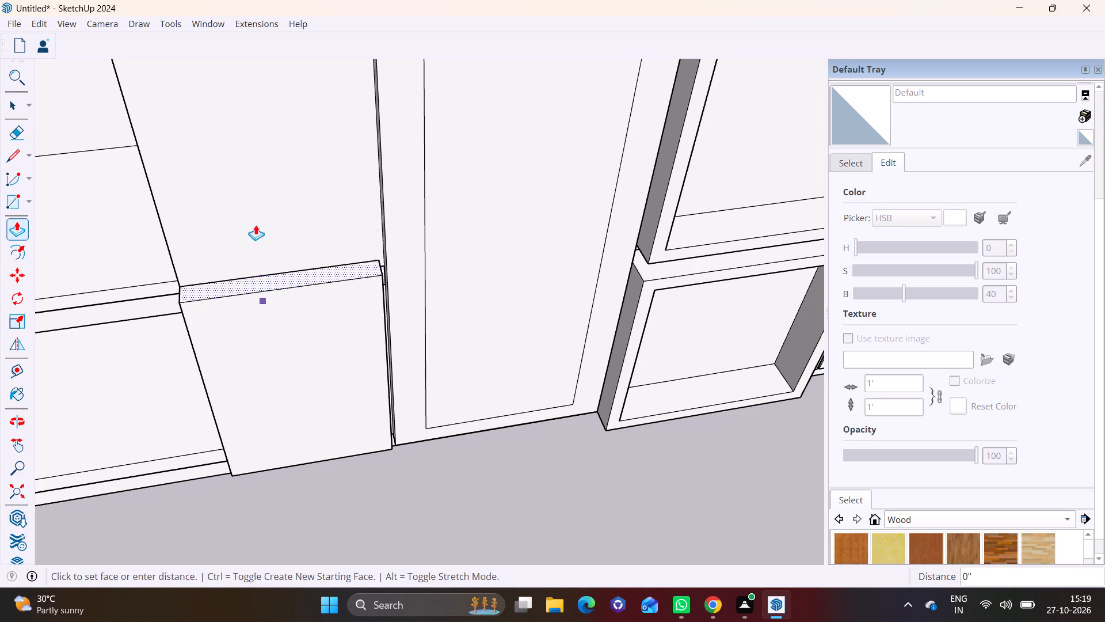
left_click_drag(256, 225, 246, 65)
Keep extending the panel's top face upward past the middle shelves, including pulls of about 4' 10 9/16", 6' 2 13/16" and 8' 2 1/4".
scroll(245, 109, "down", 6)
middle_click_drag(266, 115, 272, 396)
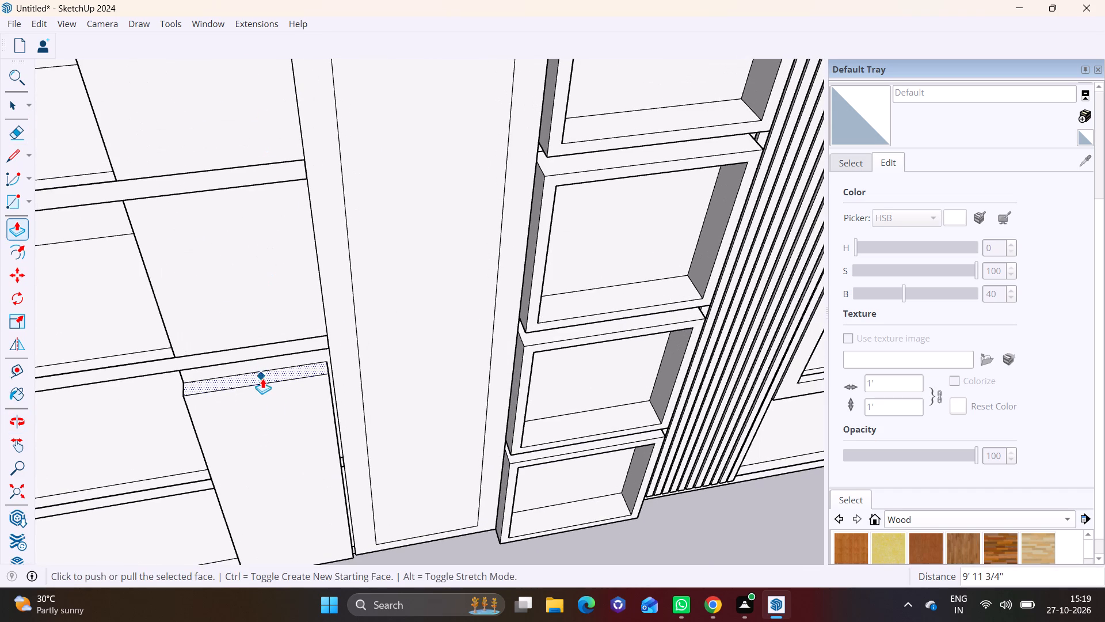
left_click_drag(263, 373, 247, 182)
left_click_drag(239, 366, 230, 333)
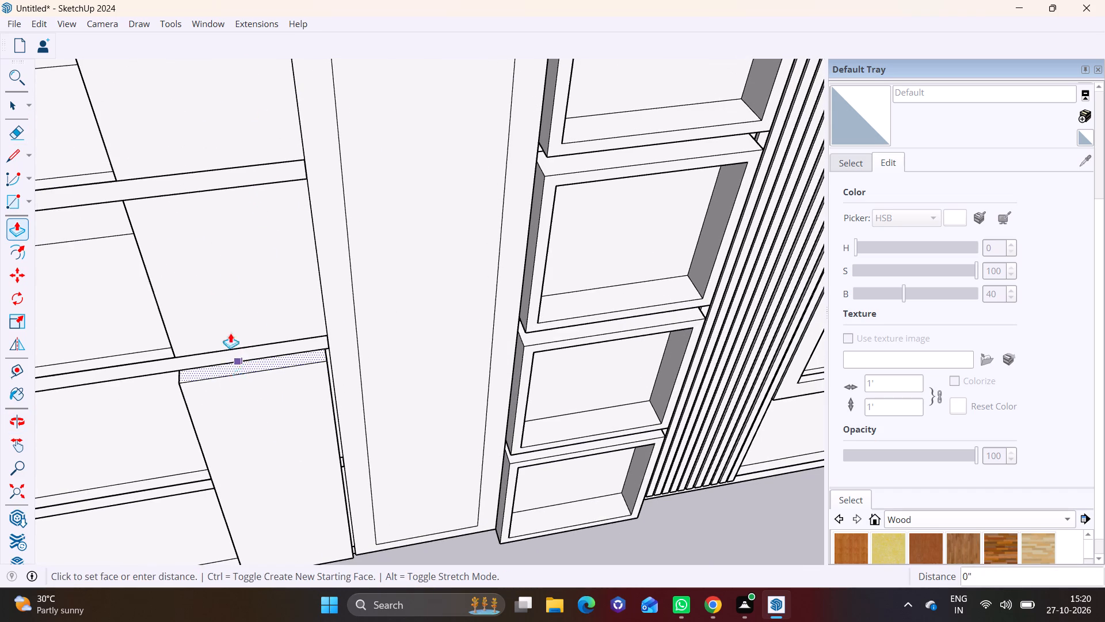
left_click_drag(230, 333, 216, 112)
middle_click_drag(215, 120, 317, 383, "shift")
left_click_drag(285, 386, 287, 243)
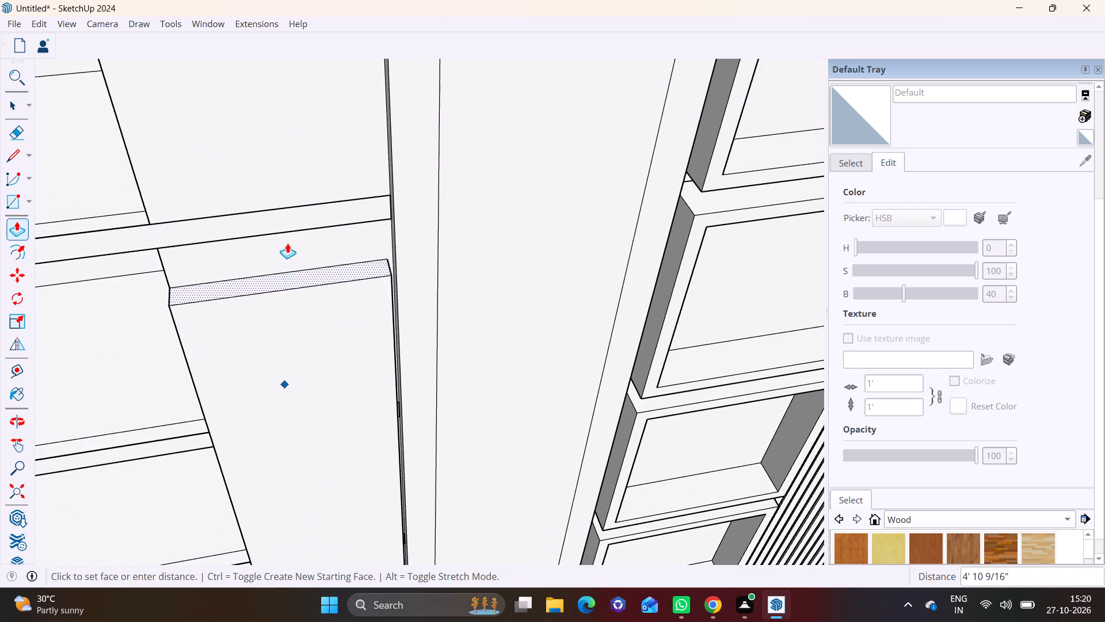
left_click_drag(287, 243, 268, 116)
middle_click_drag(292, 194, 359, 382, "shift")
left_click_drag(310, 423, 296, 232)
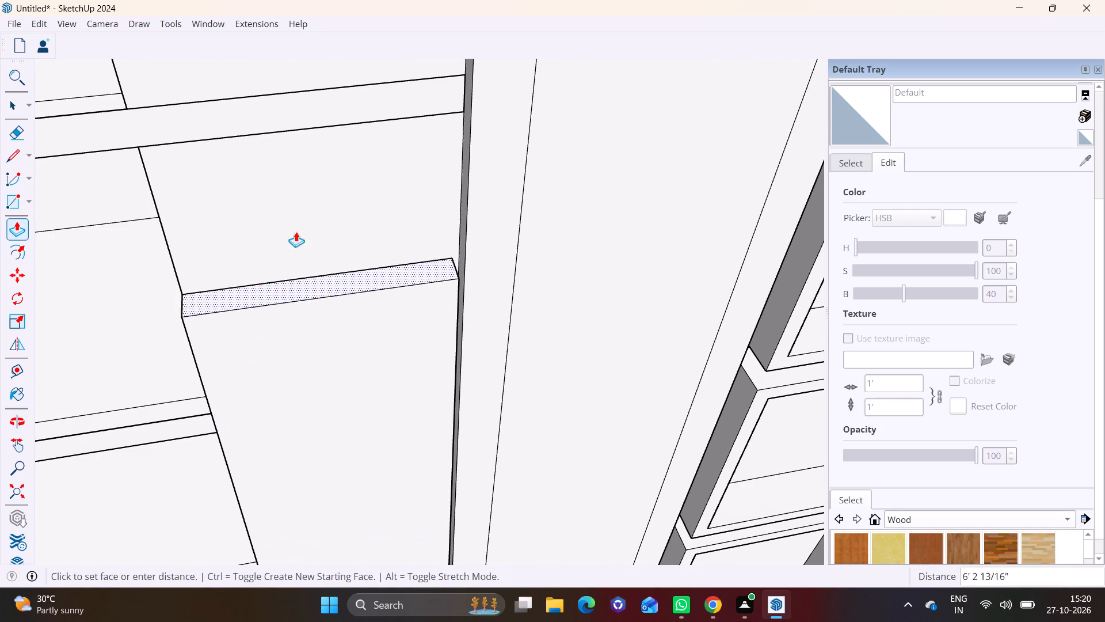
left_click_drag(296, 232, 294, 79)
middle_click_drag(302, 123, 360, 438, "shift")
left_click_drag(327, 405, 297, 65)
Extend the panel's top face to the upper edge of the wall unit, finishing with pulls of 4' 6 7/8" and 1'.
scroll(302, 111, "down", 2)
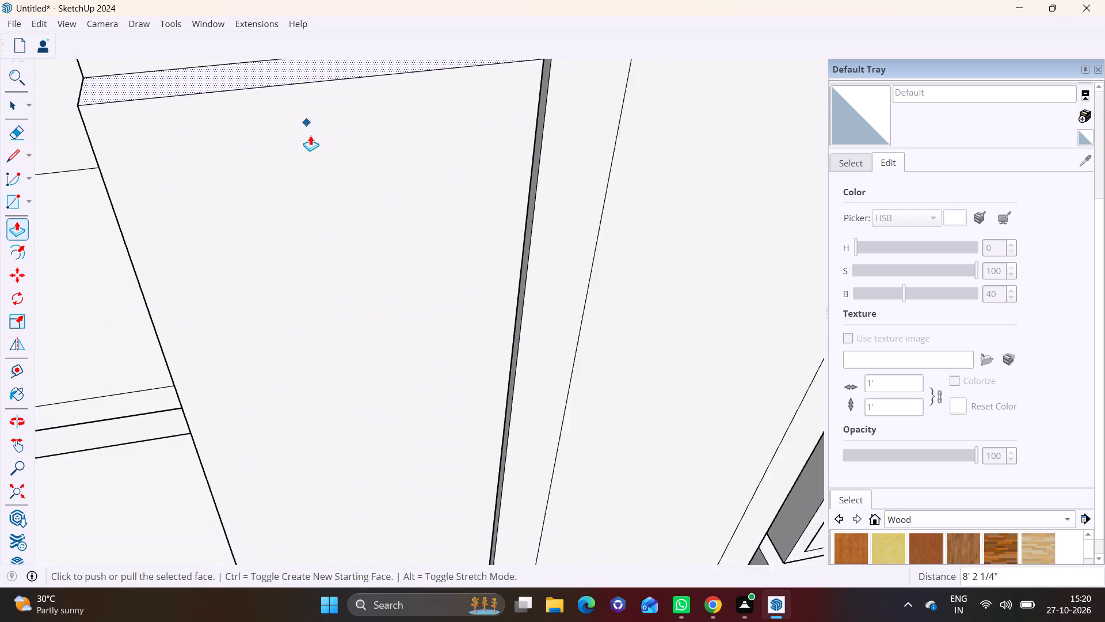
scroll(310, 135, "down", 6)
middle_click_drag(320, 131, 335, 297, "shift")
left_click_drag(326, 270, 284, 54)
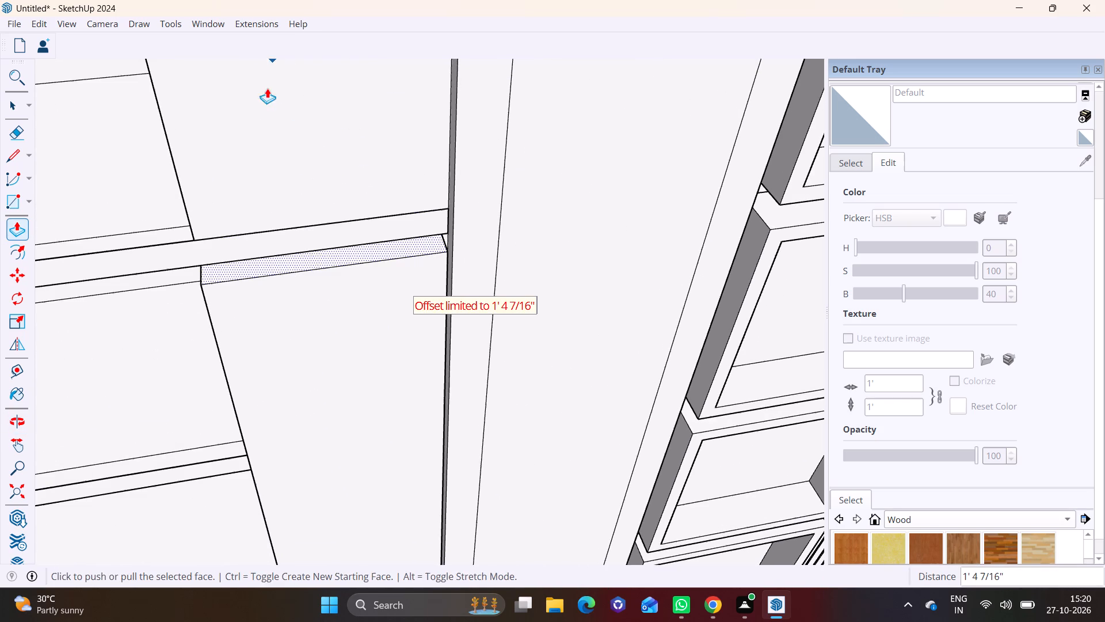
left_click_drag(313, 258, 291, 68)
scroll(303, 130, "down", 3)
middle_click_drag(311, 179, 313, 441, "shift")
left_click_drag(309, 367, 310, 229)
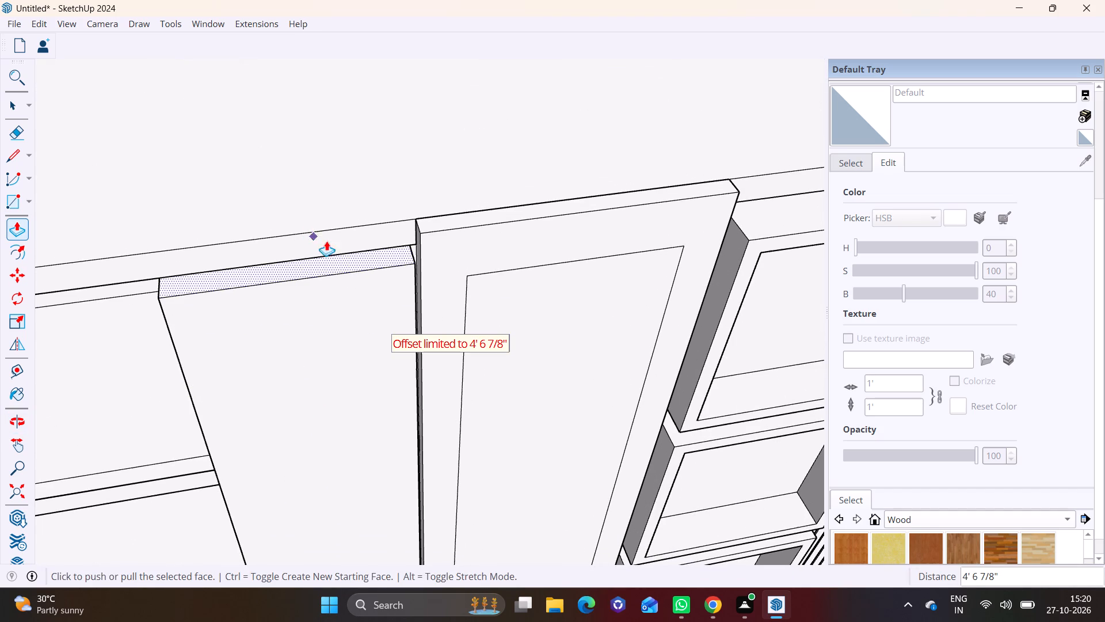
middle_click_drag(364, 230, 446, 82)
middle_click_drag(372, 155, 346, 252)
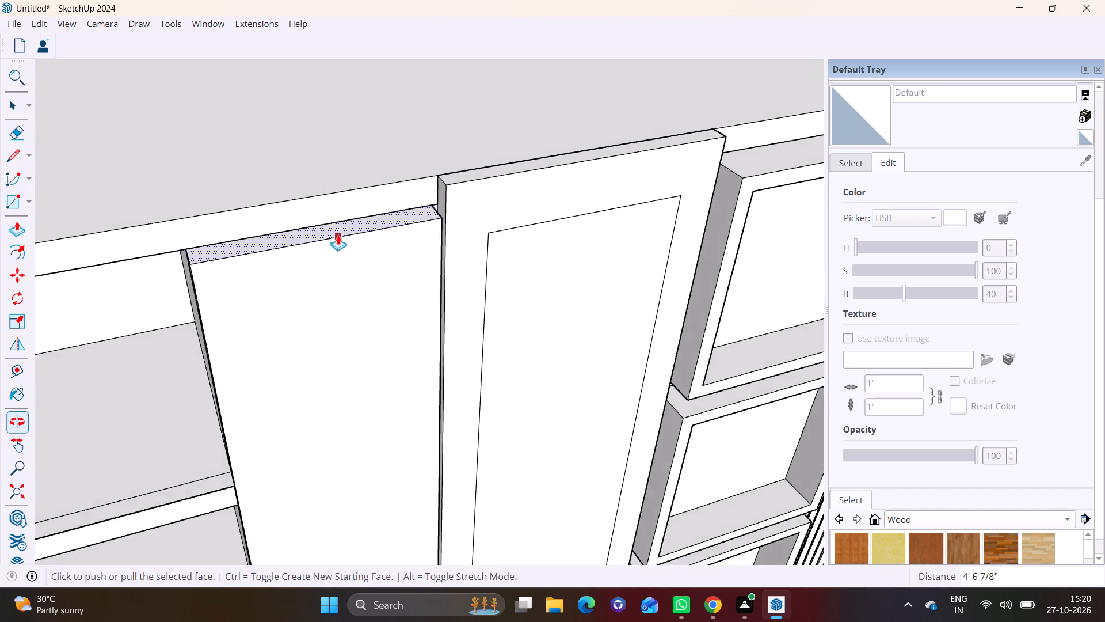
scroll(338, 234, "up", 3)
left_click(335, 223)
left_click(108, 218)
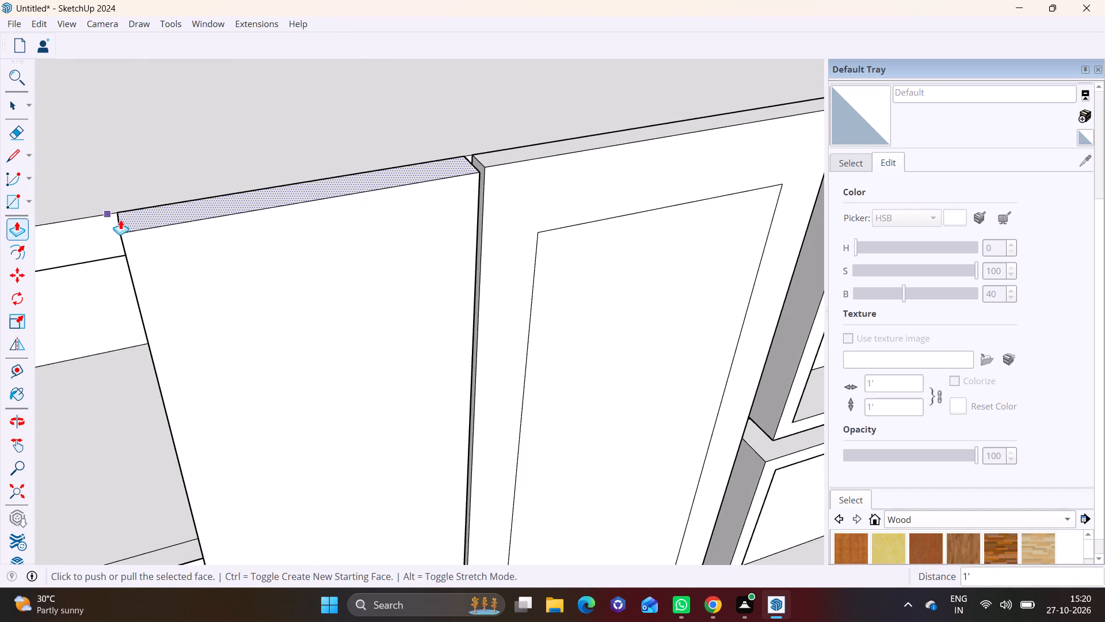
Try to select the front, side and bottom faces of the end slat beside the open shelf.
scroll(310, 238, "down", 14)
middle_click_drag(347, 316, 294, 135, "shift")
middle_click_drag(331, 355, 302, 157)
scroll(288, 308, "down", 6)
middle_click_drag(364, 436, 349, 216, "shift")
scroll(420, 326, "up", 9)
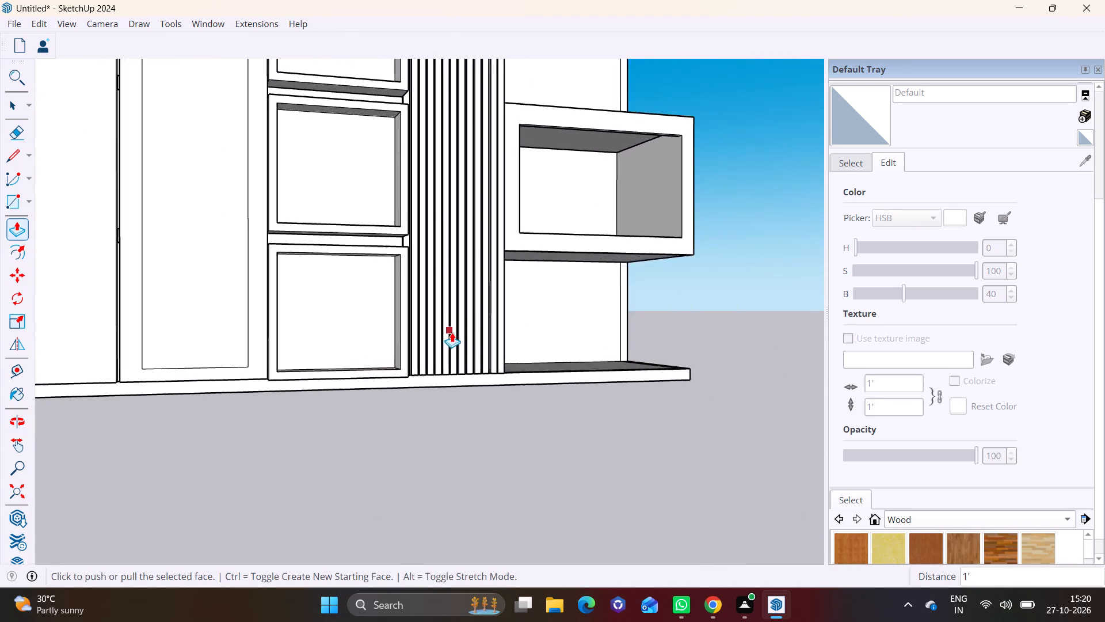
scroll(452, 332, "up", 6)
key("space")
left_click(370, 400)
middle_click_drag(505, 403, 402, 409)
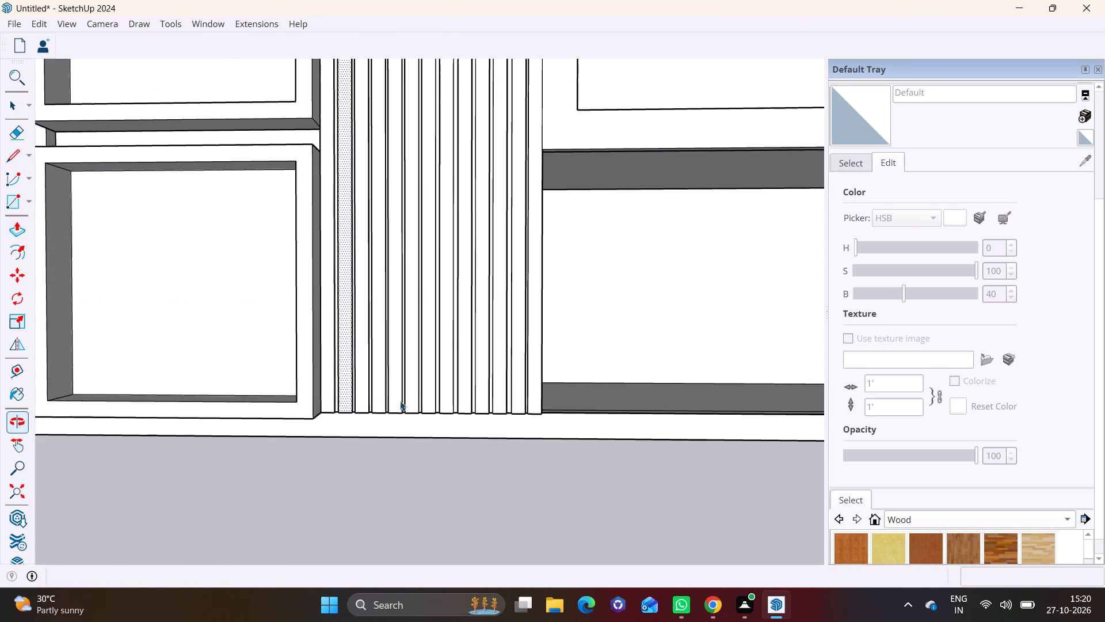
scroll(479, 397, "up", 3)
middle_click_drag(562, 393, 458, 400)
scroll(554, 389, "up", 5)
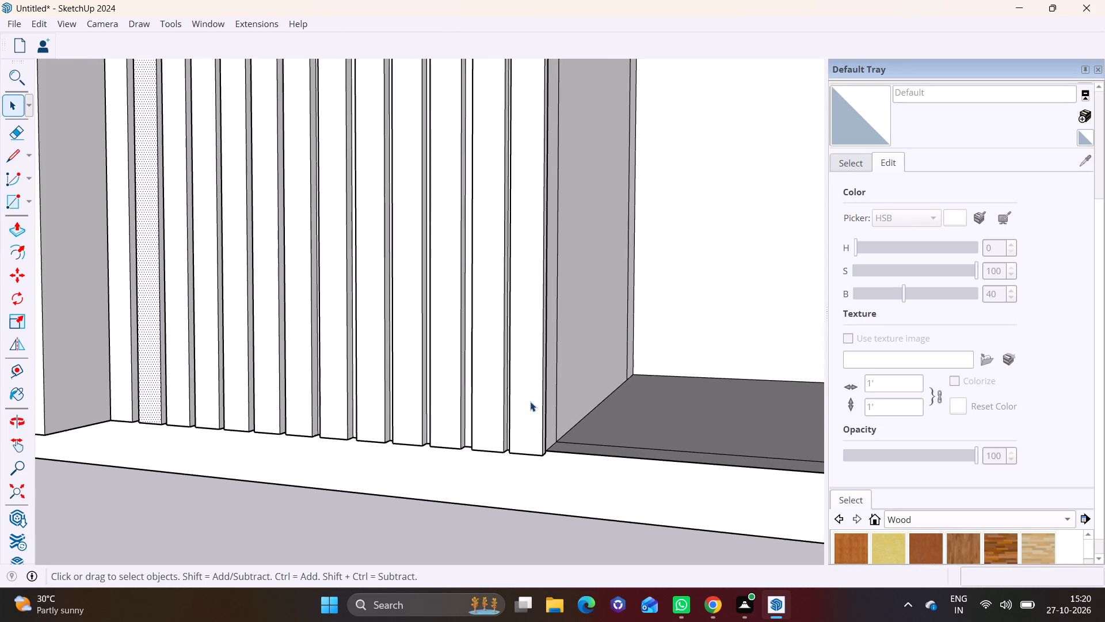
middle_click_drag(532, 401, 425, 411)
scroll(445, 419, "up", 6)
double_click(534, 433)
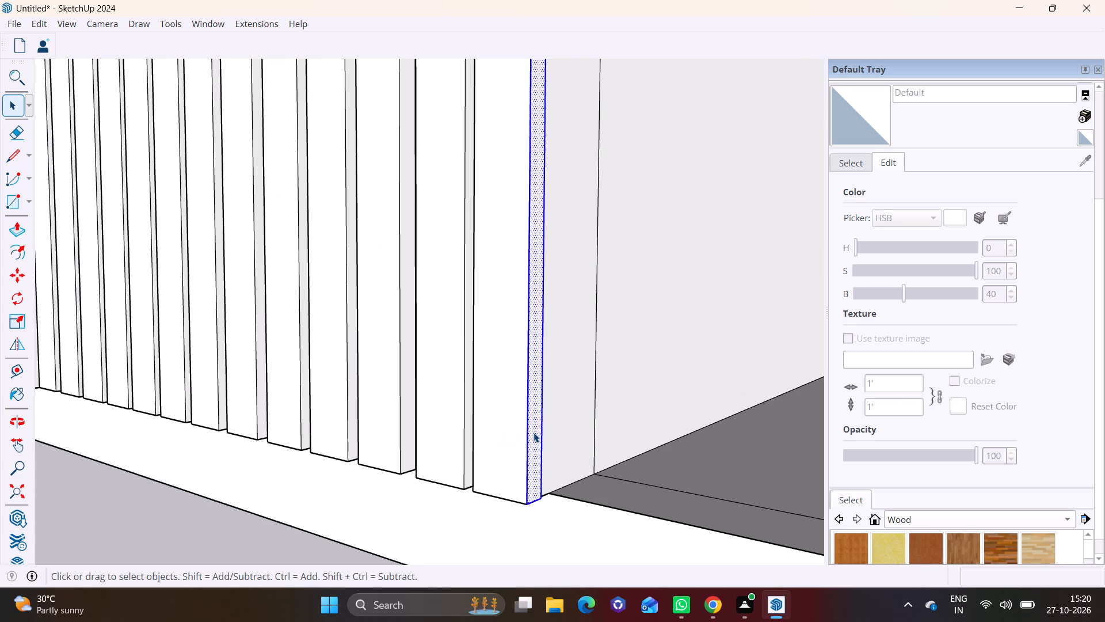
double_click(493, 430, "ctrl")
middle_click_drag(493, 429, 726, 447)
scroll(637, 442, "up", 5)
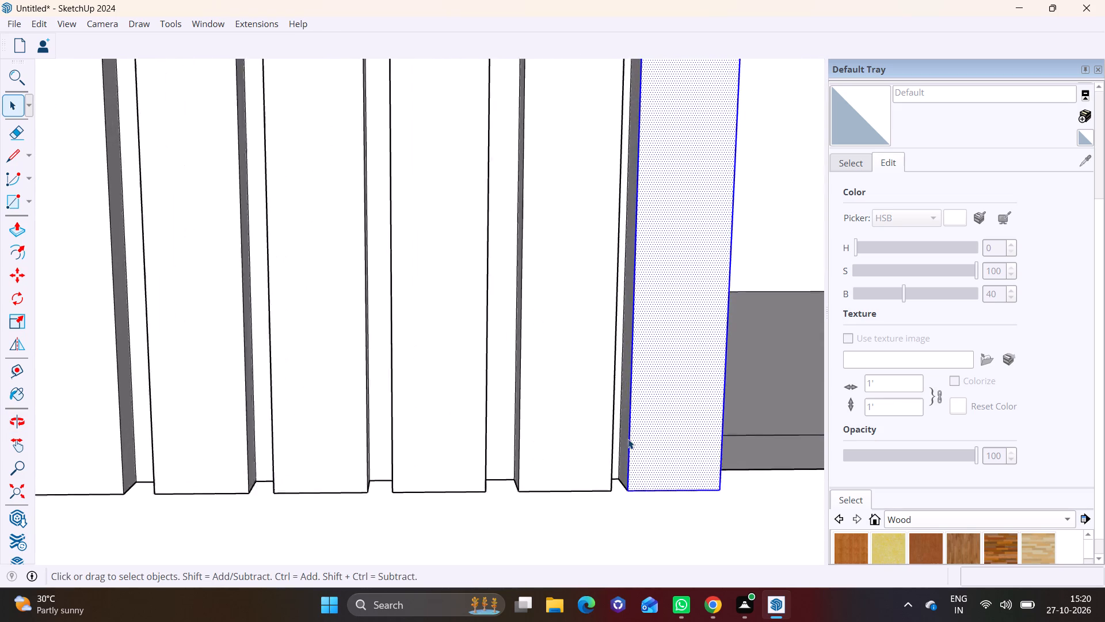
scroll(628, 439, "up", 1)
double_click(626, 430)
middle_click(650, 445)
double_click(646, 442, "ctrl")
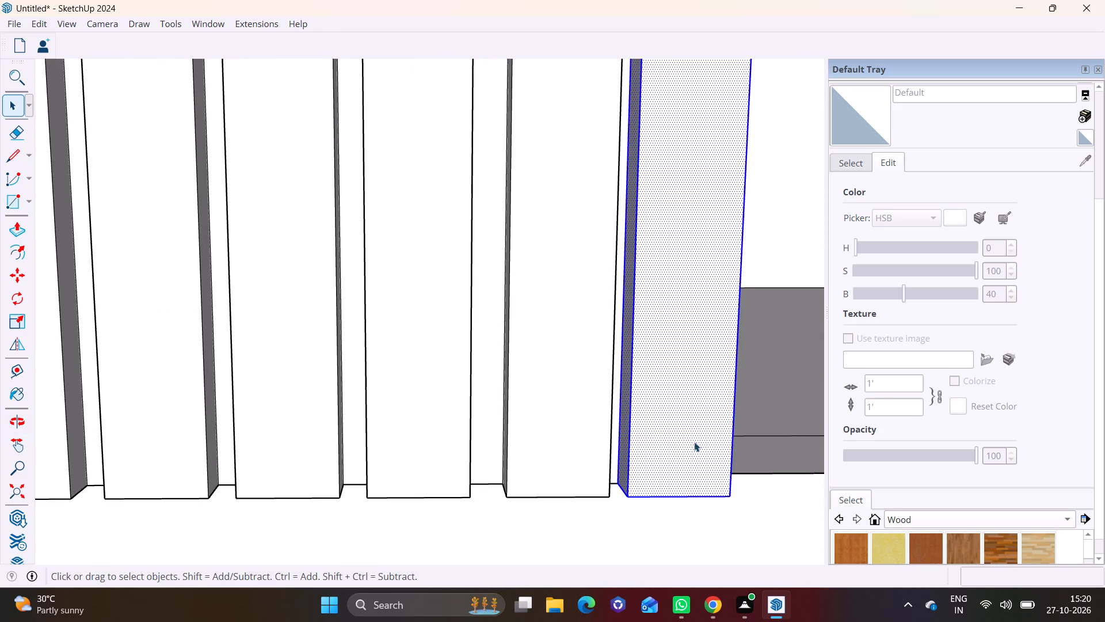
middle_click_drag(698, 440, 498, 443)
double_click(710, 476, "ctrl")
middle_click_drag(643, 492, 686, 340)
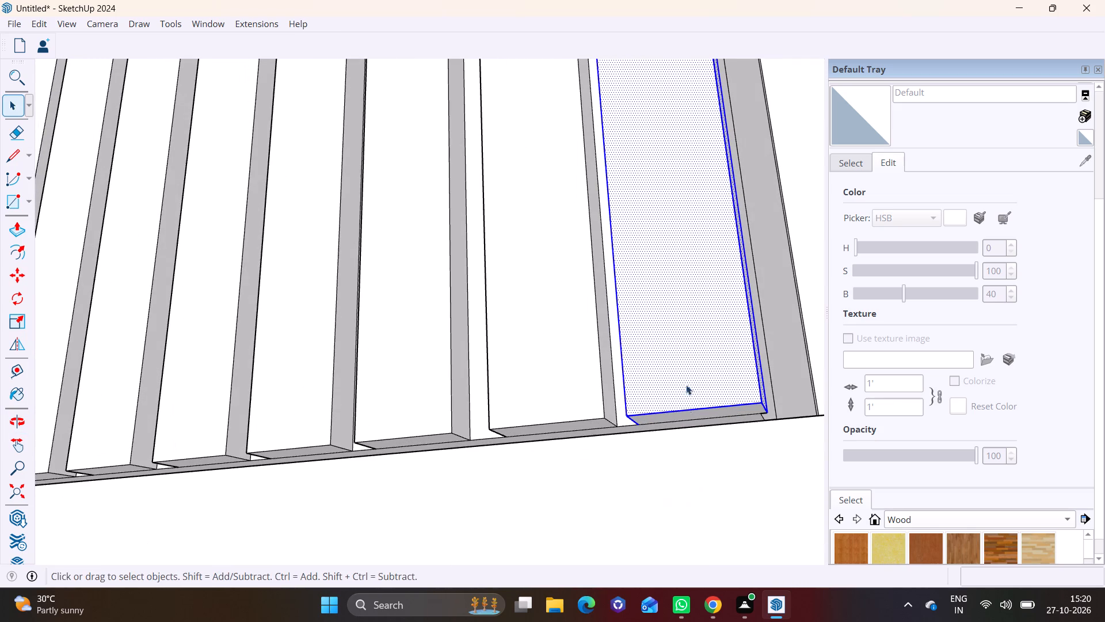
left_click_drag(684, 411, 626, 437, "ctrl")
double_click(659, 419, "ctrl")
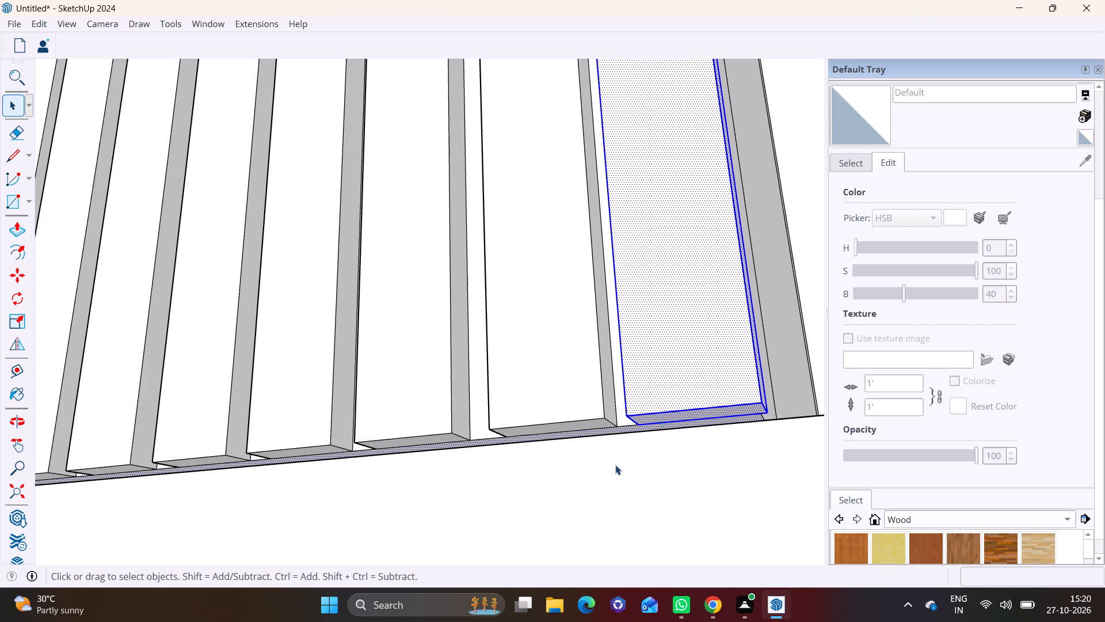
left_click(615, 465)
Select the front, bottom and both side faces of the end slat beside the open shelf.
double_click(682, 416)
double_click(678, 377, "ctrl")
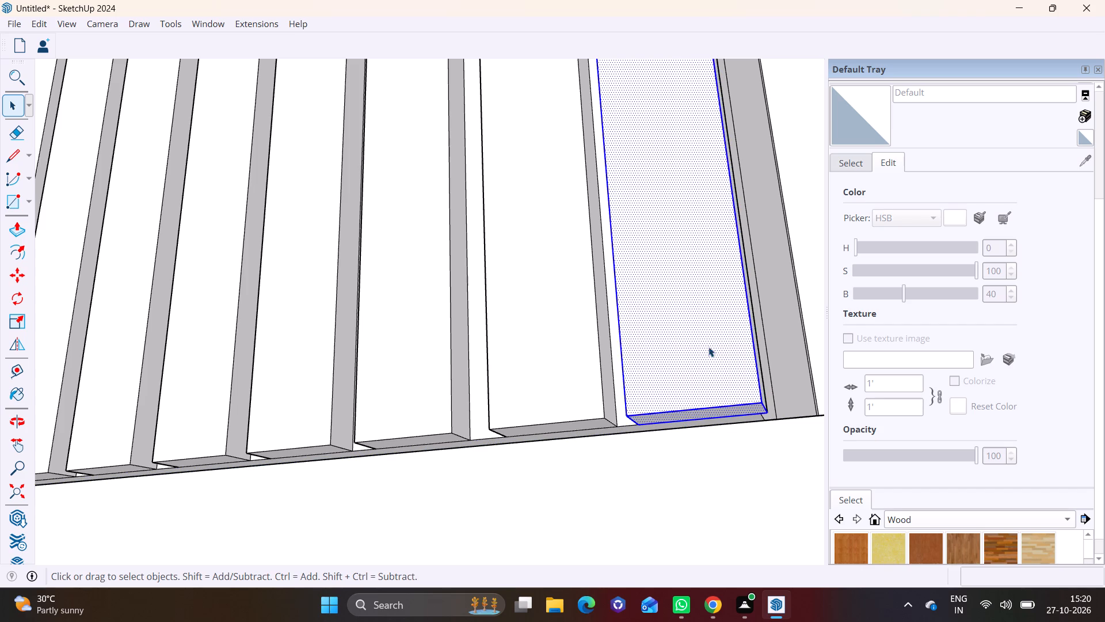
middle_click_drag(708, 347, 548, 357)
double_click(674, 363, "ctrl")
middle_click_drag(654, 328, 798, 366)
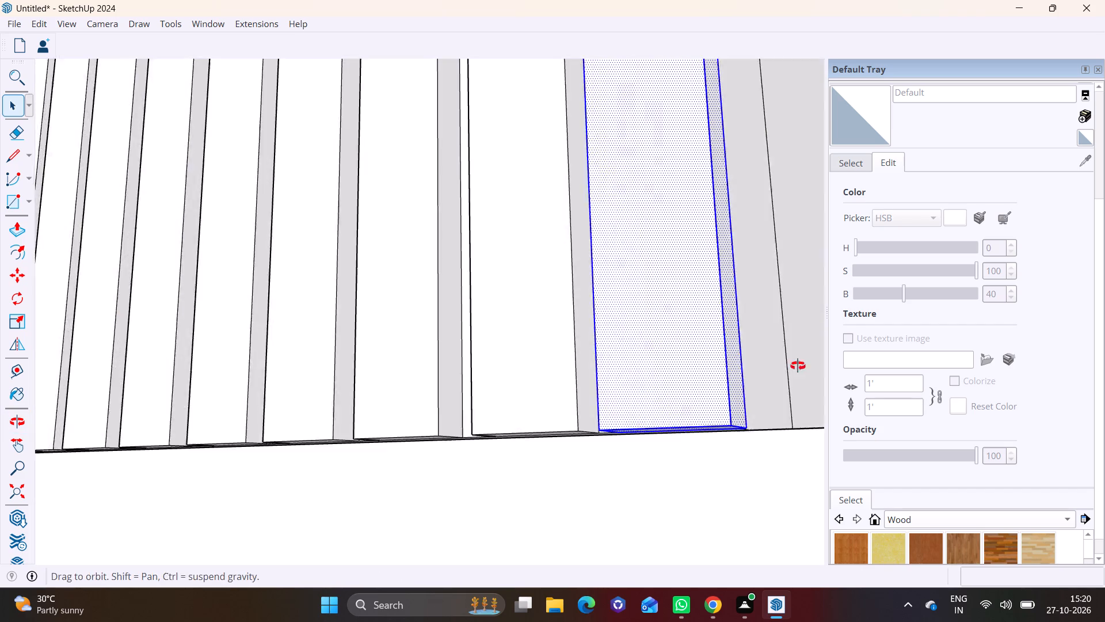
middle_click_drag(798, 366, 881, 376)
scroll(695, 385, "up", 3)
middle_click_drag(690, 391, 841, 405)
double_click(584, 401, "ctrl")
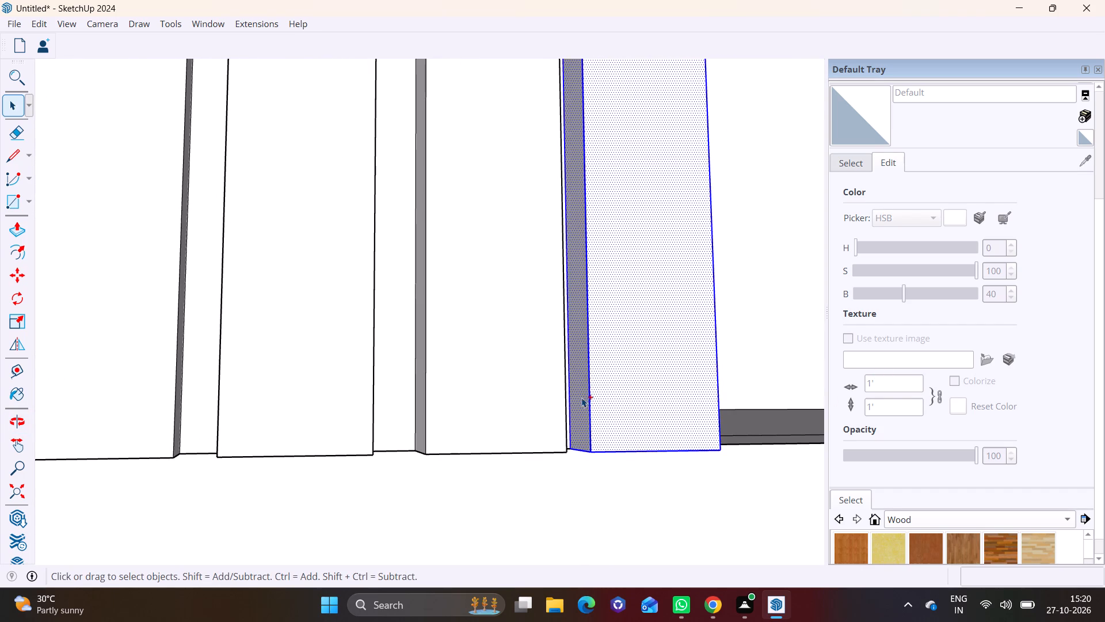
Add the end slat's top face at the upper edge of the wall unit to the selection.
scroll(580, 393, "down", 20)
scroll(580, 393, "down", 1)
scroll(605, 240, "up", 1, "shift")
middle_click_drag(605, 240, 546, 549, "shift")
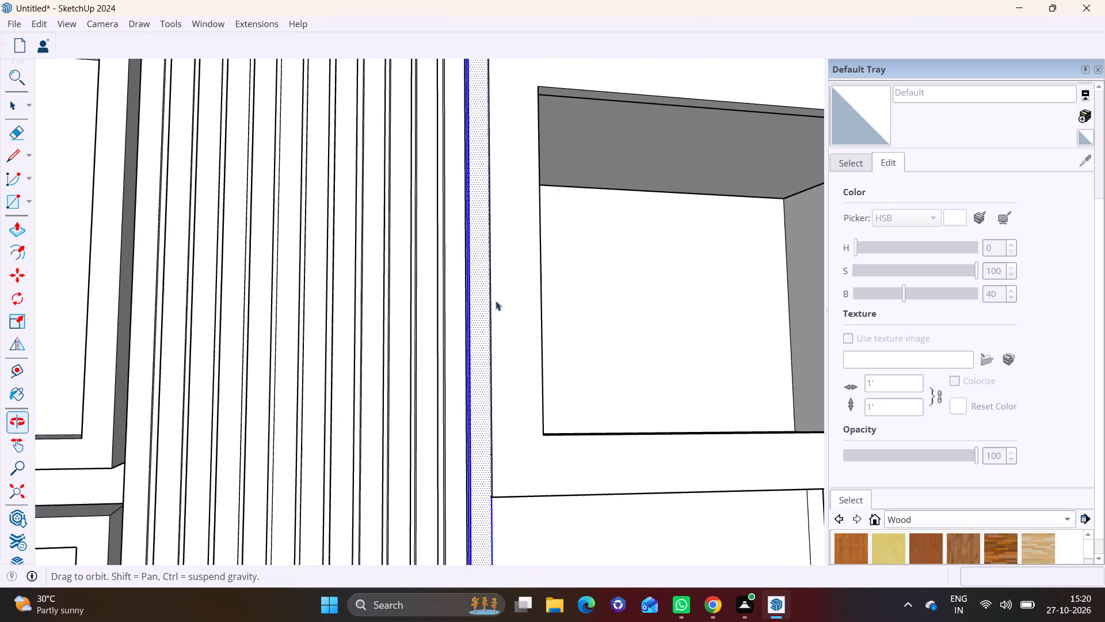
middle_click_drag(473, 142, 436, 468, "shift")
middle_click_drag(388, 136, 372, 424, "shift")
middle_click_drag(440, 111, 434, 432, "shift")
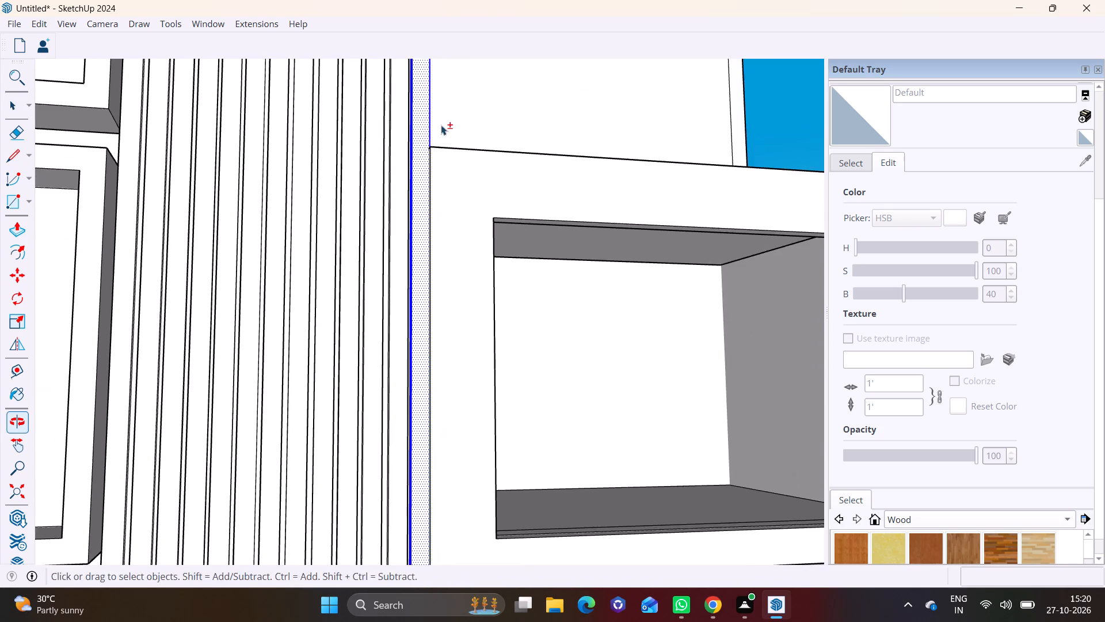
middle_click_drag(441, 128, 420, 400, "shift")
middle_click_drag(360, 97, 367, 390, "shift")
middle_click_drag(418, 170, 402, 433, "shift")
middle_click_drag(402, 131, 378, 279, "shift")
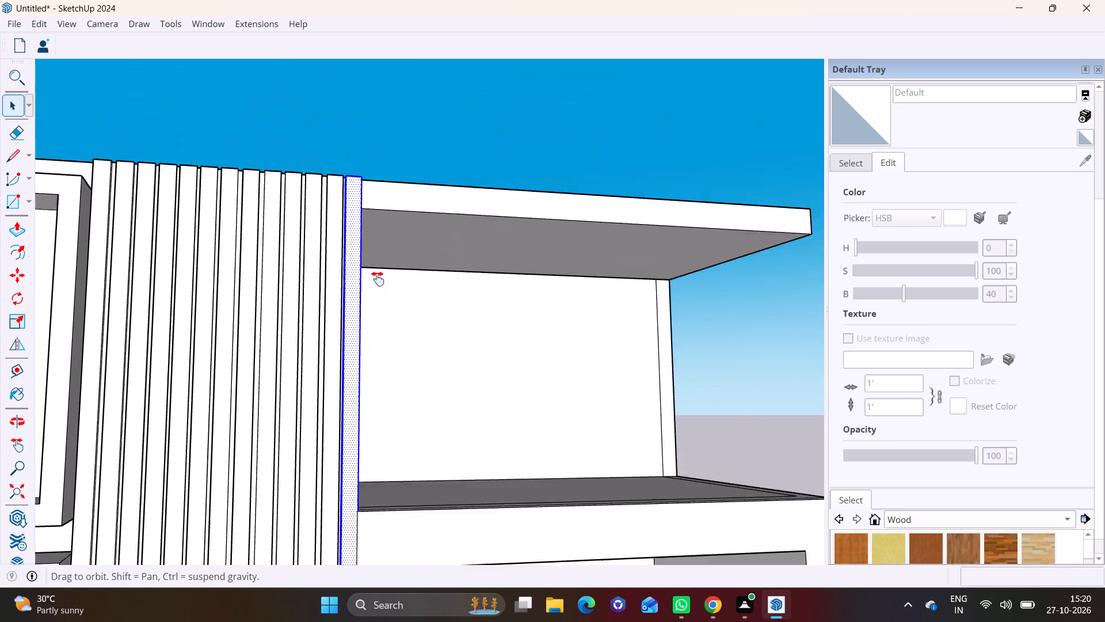
middle_click_drag(378, 279, 378, 296, "shift")
middle_click_drag(365, 169, 347, 361)
scroll(357, 325, "up", 18)
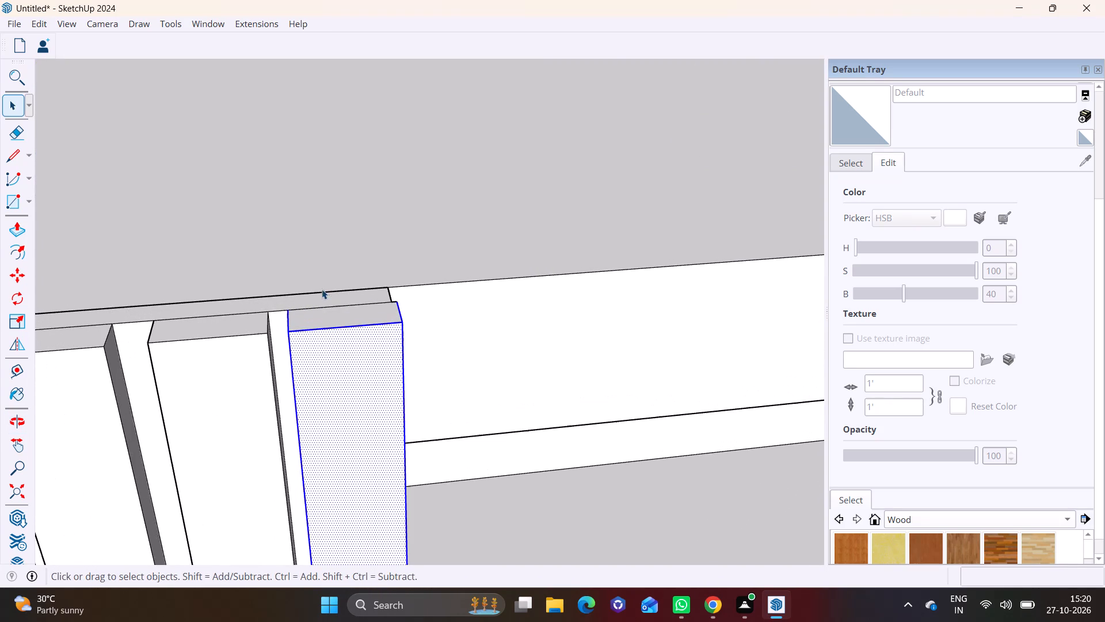
double_click(328, 313, "ctrl")
scroll(356, 313, "down", 9)
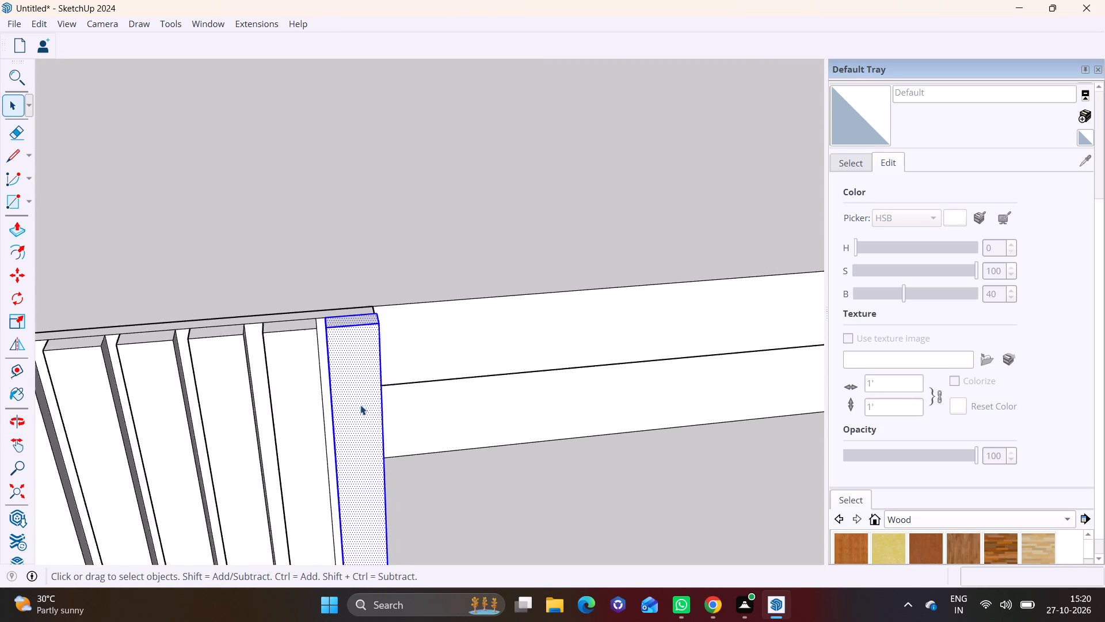
Copy the selected slat about 36' 8 5/16" across the unit to the edge of the plain full-height panel beside the open shelves.
scroll(360, 405, "down", 6)
middle_click_drag(396, 526, 465, 171, "shift")
middle_click_drag(477, 390, 449, 117, "shift")
middle_click_drag(415, 361, 439, 70, "shift")
middle_click_drag(463, 363, 451, 2, "shift")
scroll(451, 3, "up", 1, "shift")
middle_click_drag(445, 347, 445, 66, "shift")
scroll(443, 254, "up", 7)
middle_click_drag(384, 273, 314, 169)
scroll(437, 351, "up", 6)
middle_click_drag(401, 308, 300, 298)
scroll(372, 321, "up", 6)
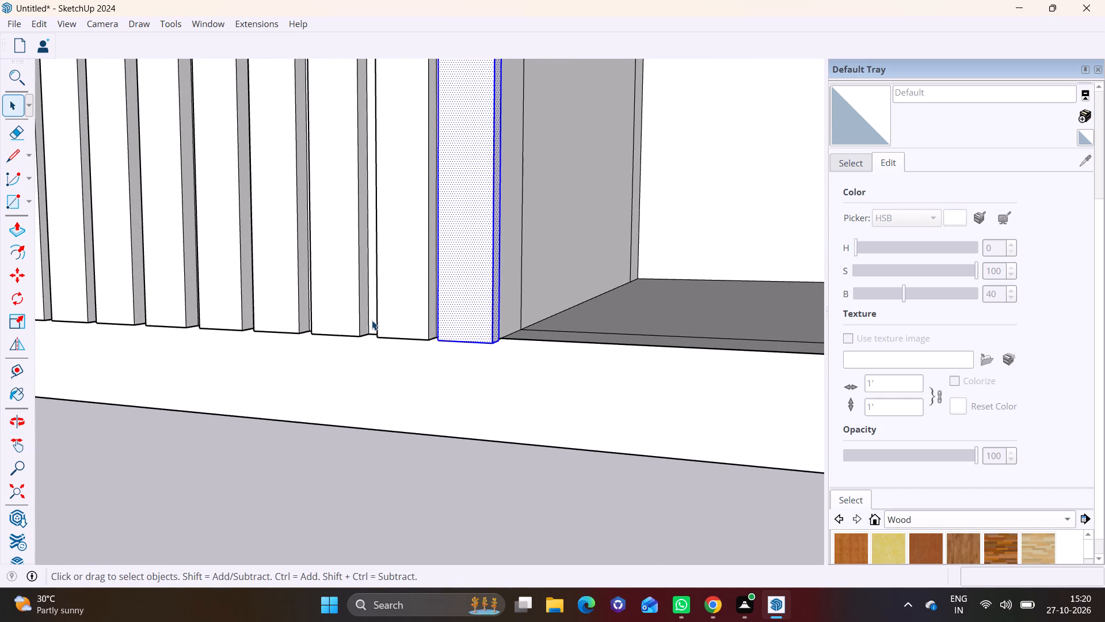
key("m")
left_click(501, 340)
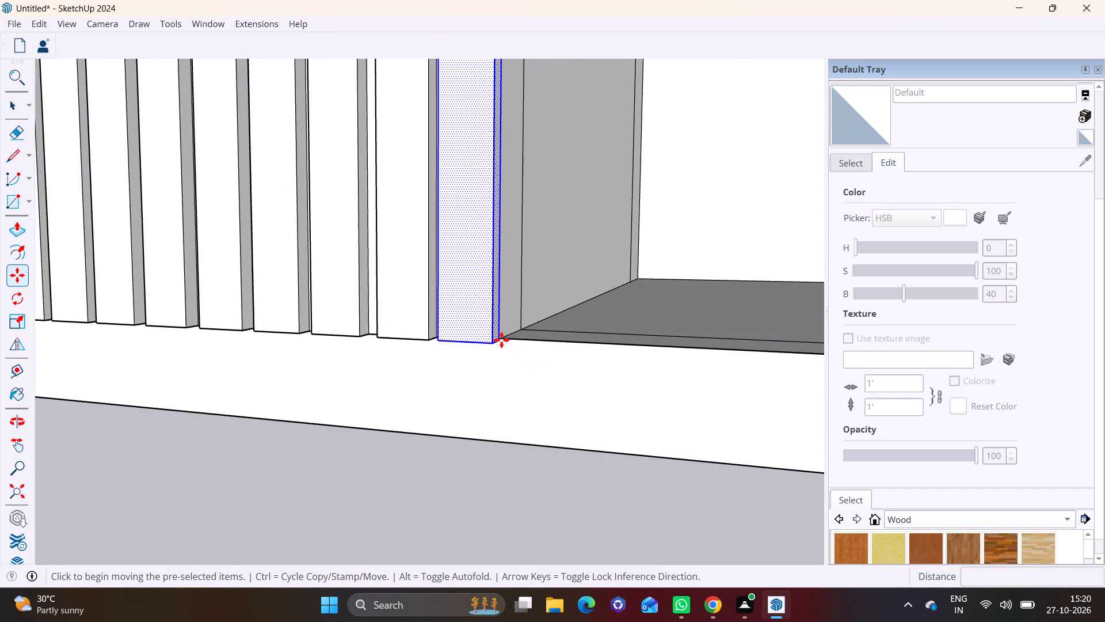
scroll(324, 363, "down", 4)
middle_click_drag(212, 358, 807, 397, "shift")
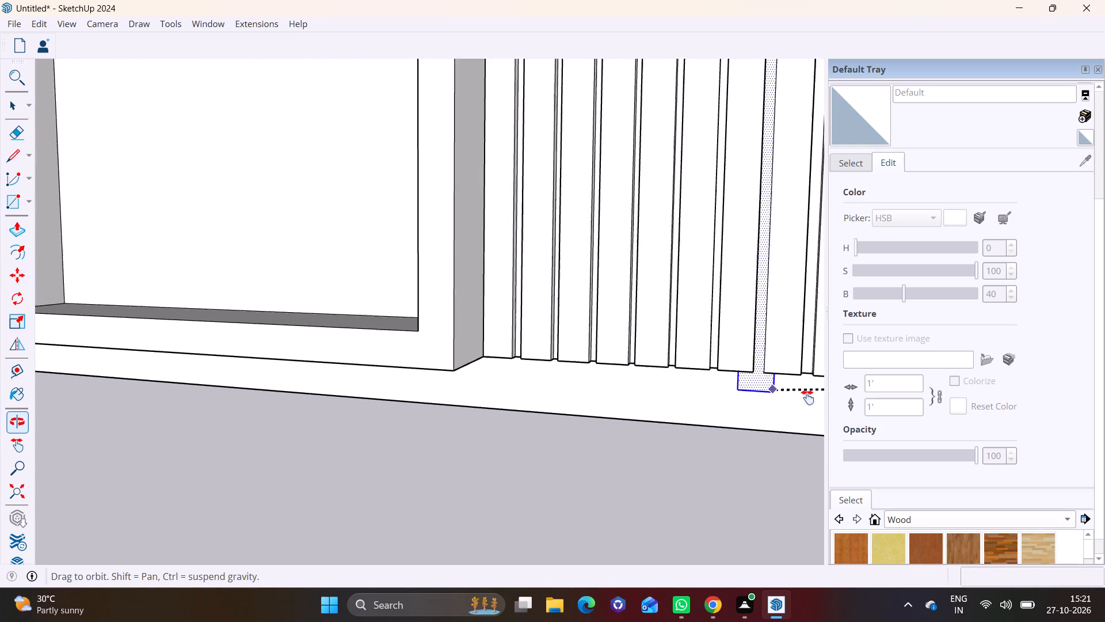
middle_click_drag(807, 397, 848, 409, "shift")
scroll(322, 306, "down", 7)
middle_click_drag(122, 301, 712, 289, "shift")
scroll(575, 291, "up", 3)
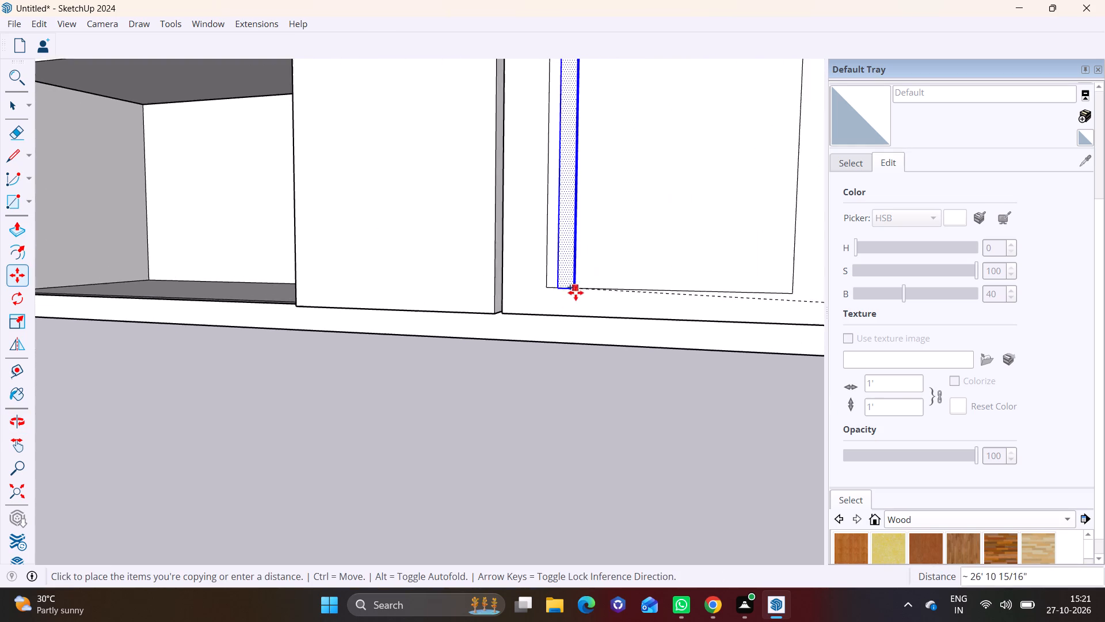
scroll(576, 294, "up", 3)
scroll(584, 285, "down", 7)
middle_click_drag(430, 281, 454, 464, "shift")
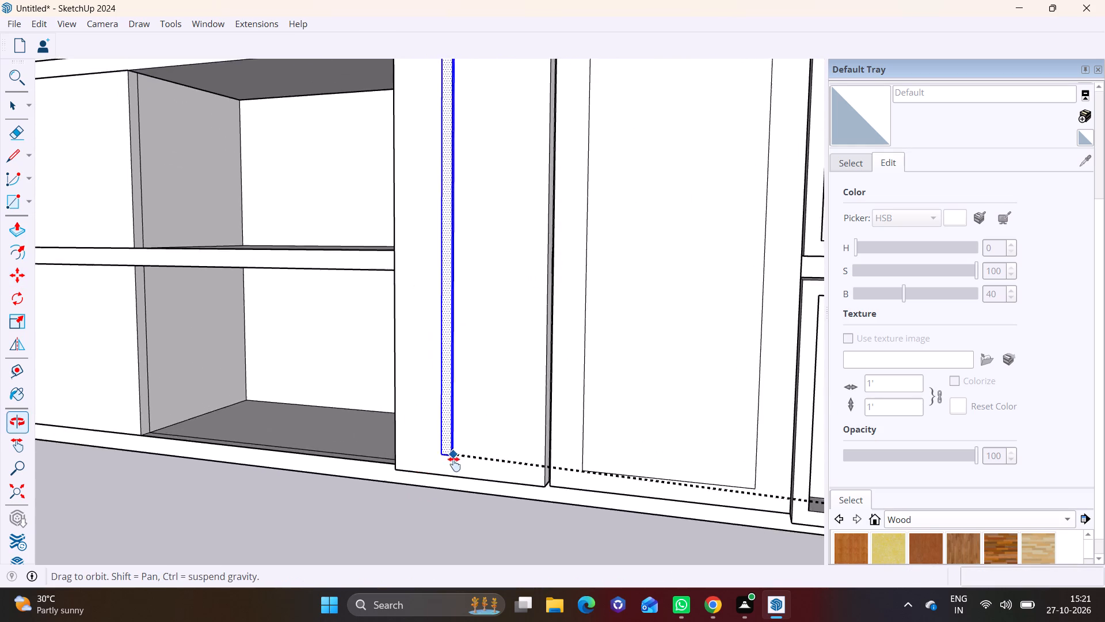
middle_click_drag(454, 464, 493, 312, "shift")
scroll(465, 325, "up", 6)
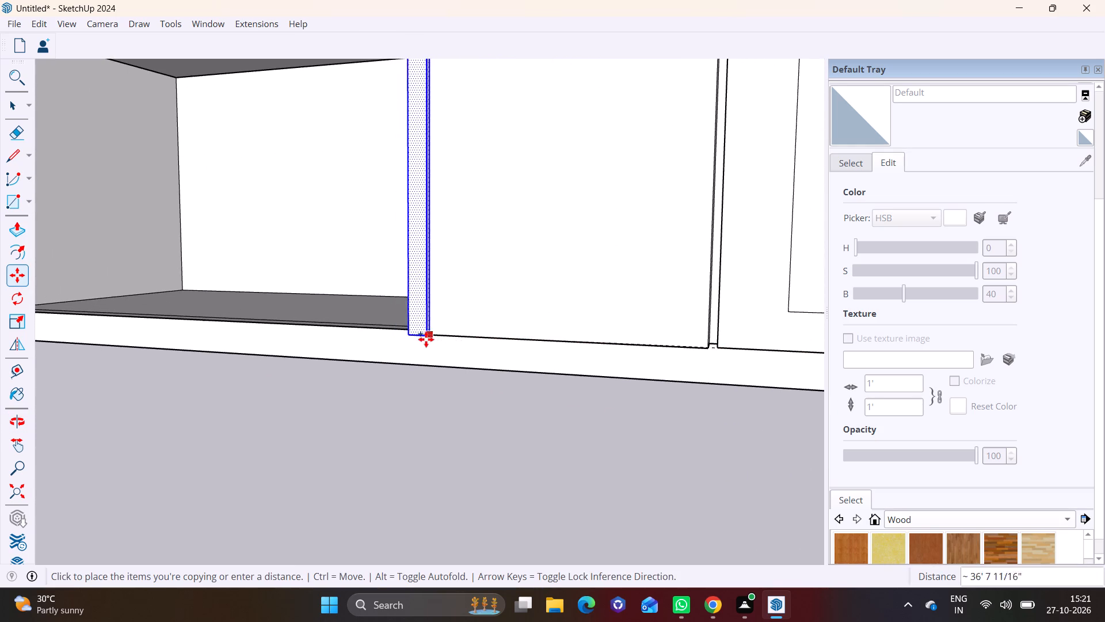
left_click(428, 335)
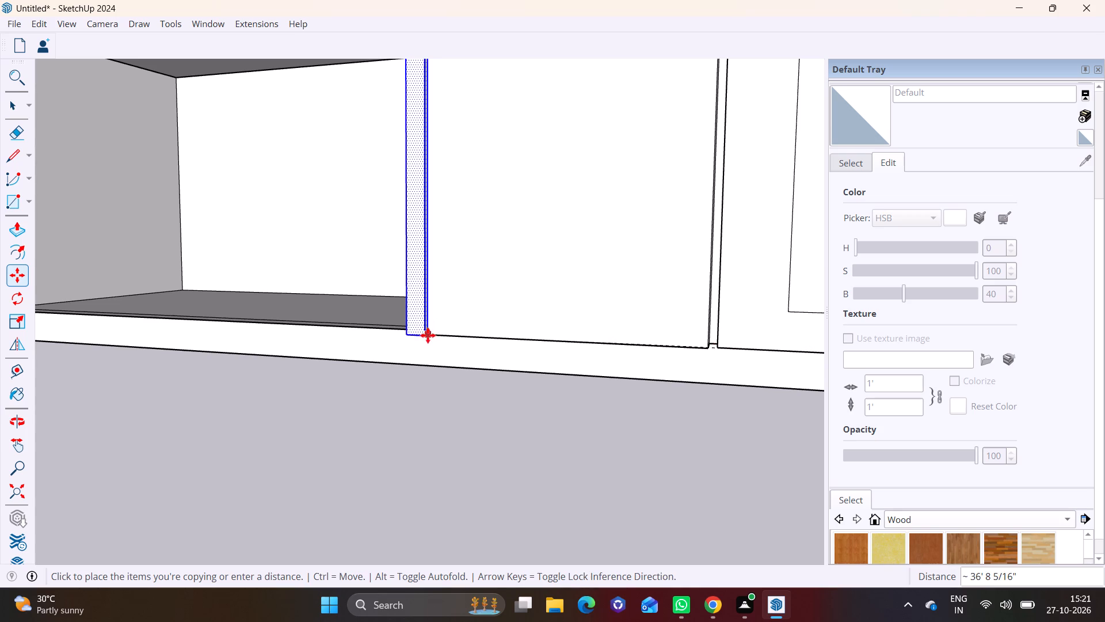
key("space")
left_click(389, 366)
Examine the copied slat on the plain panel and the spacing of the original slat group.
middle_click_drag(470, 351, 790, 346)
scroll(597, 308, "up", 6)
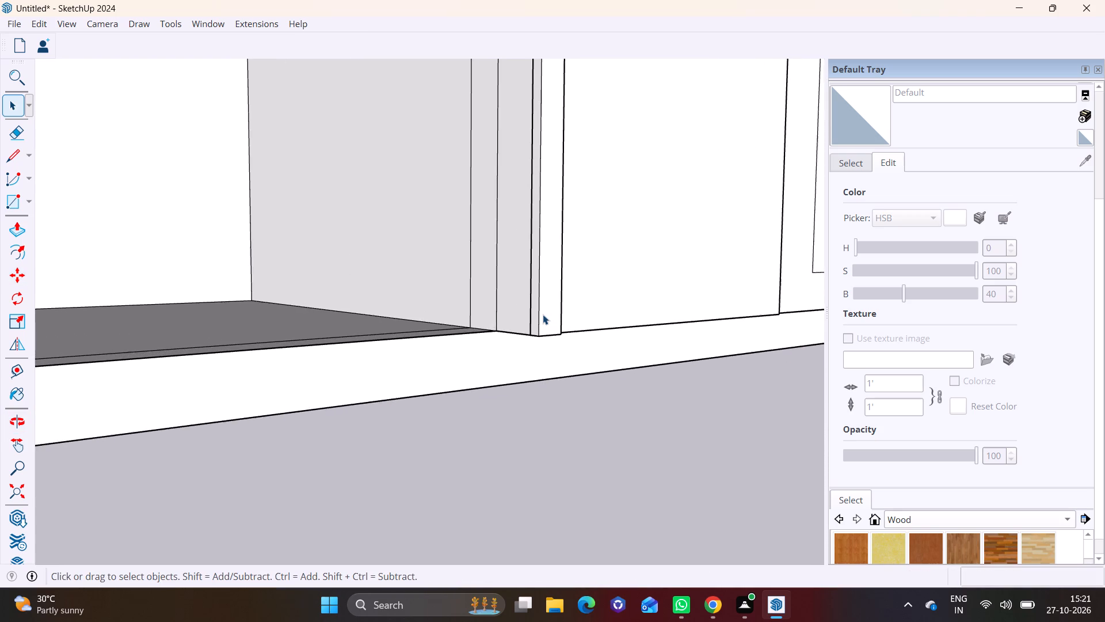
scroll(542, 315, "down", 15)
middle_click_drag(551, 306, 184, 318, "shift")
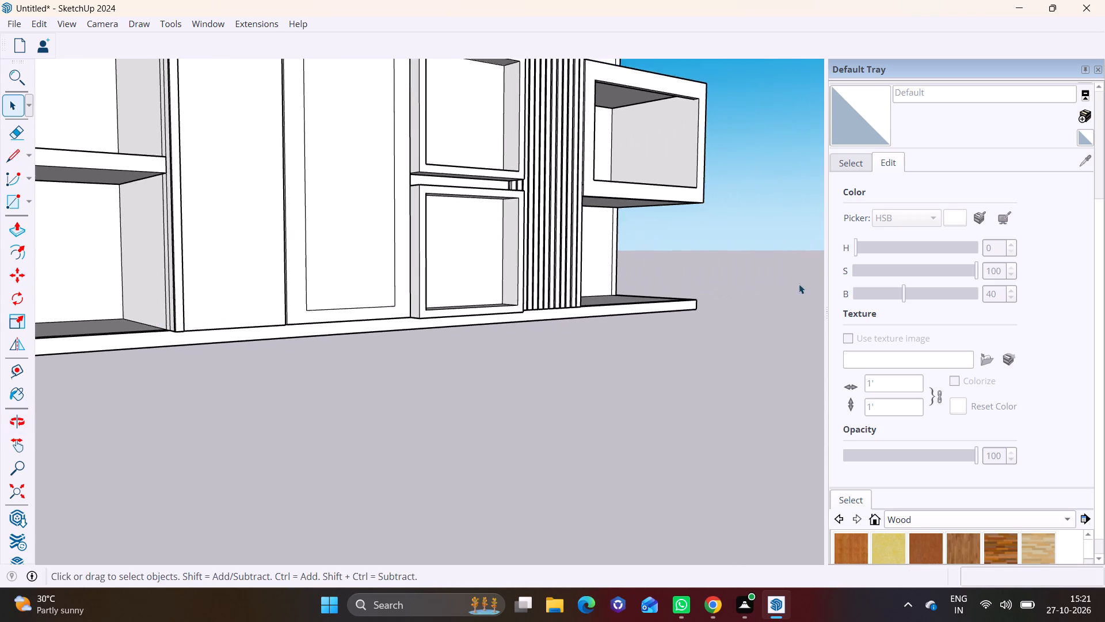
scroll(801, 284, "up", 11)
middle_click_drag(463, 267, 436, 271)
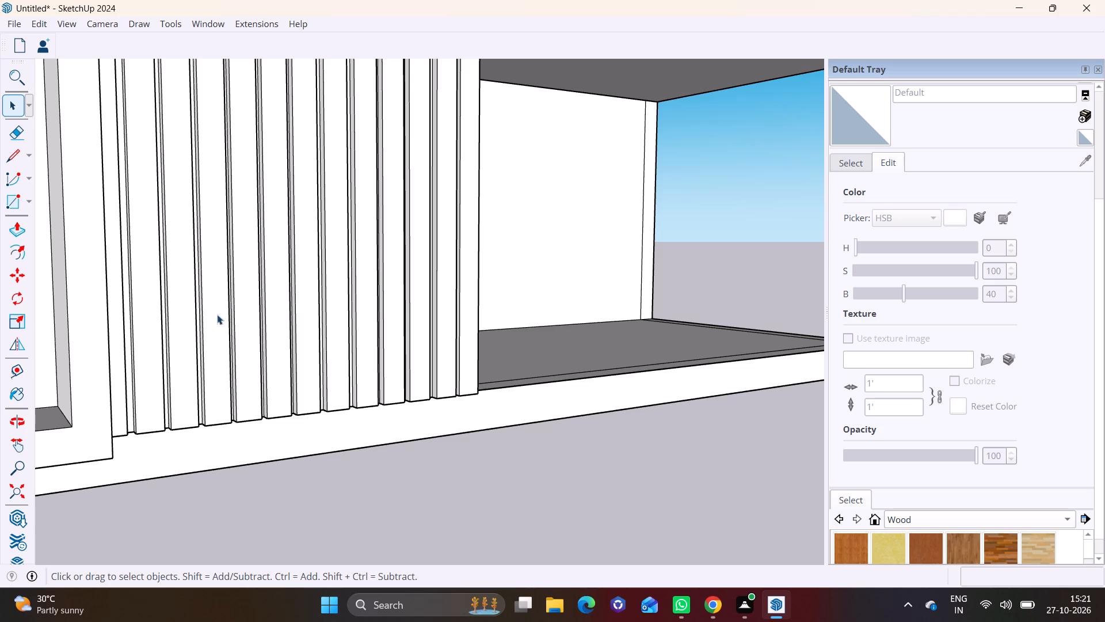
middle_click_drag(185, 315, 80, 316)
scroll(79, 294, "down", 8)
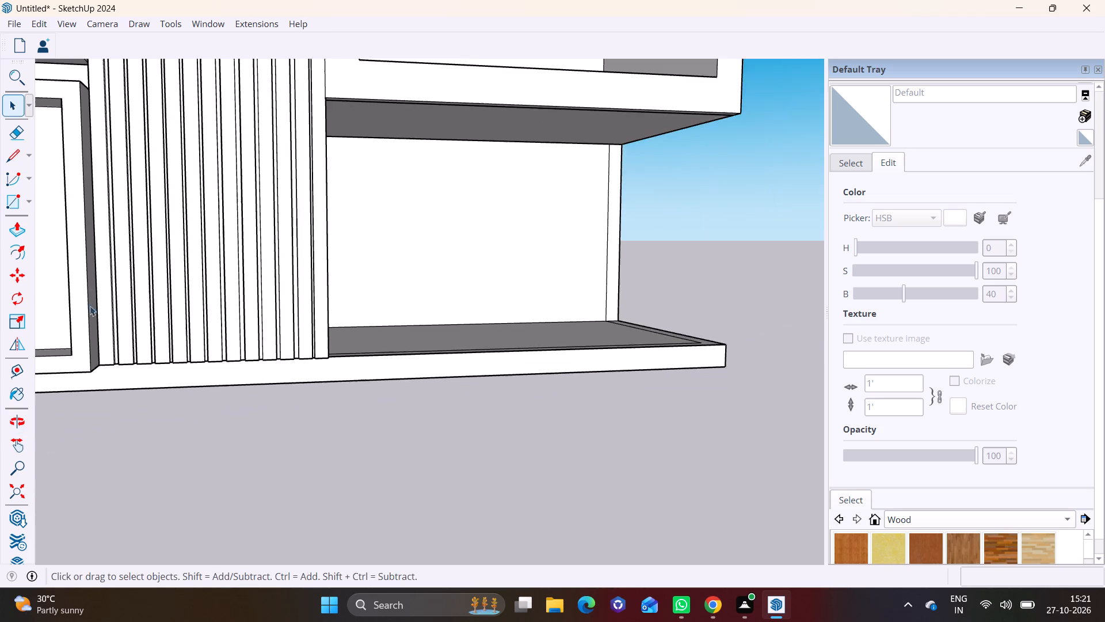
middle_click_drag(79, 312, 816, 331)
scroll(531, 336, "up", 1)
middle_click_drag(535, 336, 927, 336, "shift")
scroll(500, 339, "down", 3)
scroll(456, 355, "up", 4)
Select the front and both side faces of the copied slat beside the open shelves.
middle_click_drag(454, 352, 403, 322)
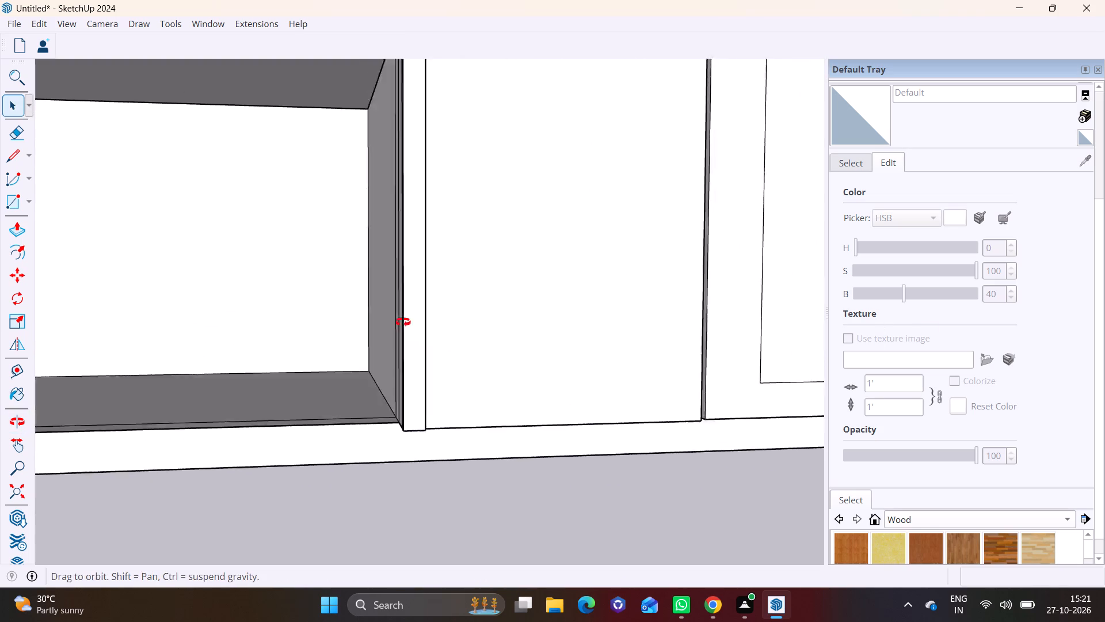
middle_click_drag(403, 322, 348, 293)
scroll(349, 320, "up", 6)
middle_click_drag(425, 347, 423, 201, "shift")
middle_click_drag(403, 253, 276, 318)
scroll(390, 358, "up", 2)
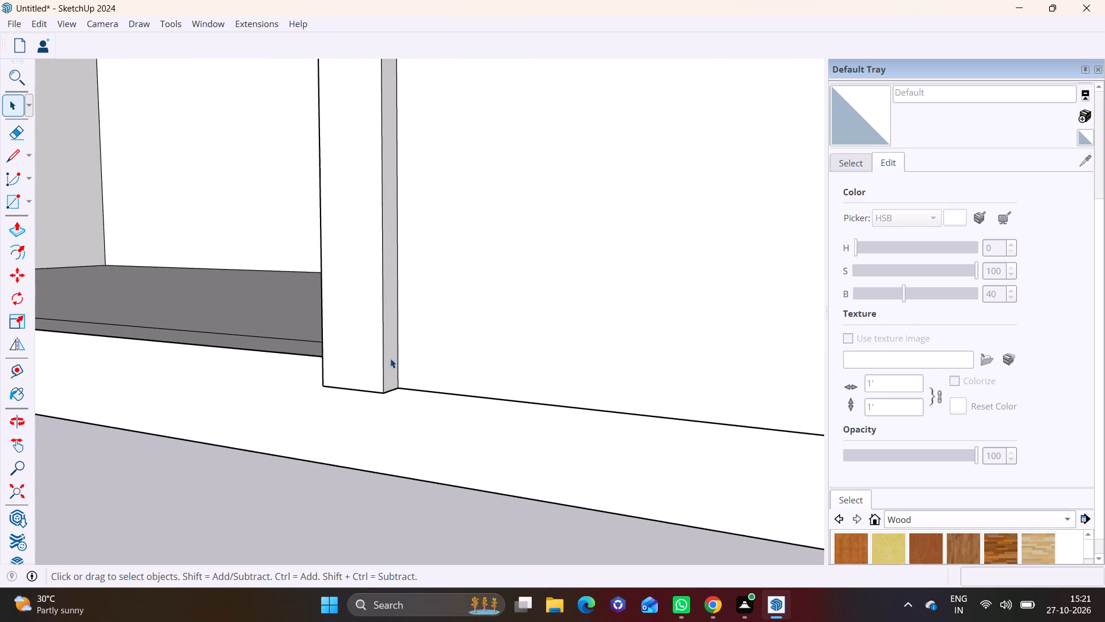
scroll(390, 358, "up", 3)
double_click(336, 332)
double_click(385, 328, "ctrl")
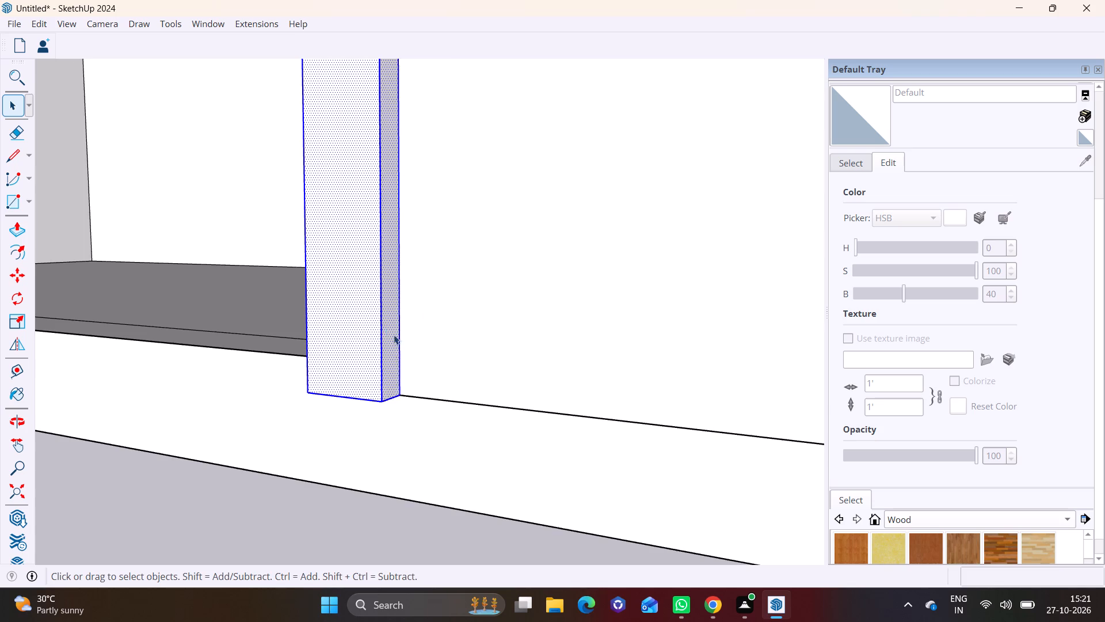
middle_click_drag(394, 335, 478, 203)
double_click(386, 350, "ctrl")
scroll(398, 301, "up", 1)
middle_click_drag(398, 301, 638, 387)
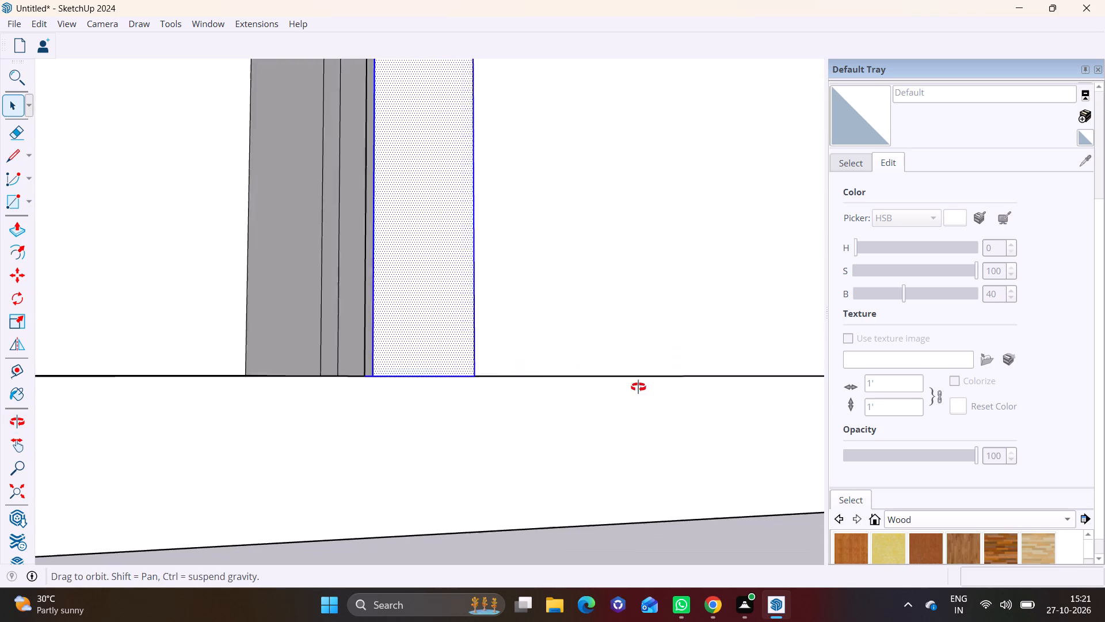
middle_click_drag(638, 387, 720, 399)
double_click(424, 314, "ctrl")
scroll(550, 320, "down", 3)
middle_click_drag(524, 316, 500, 313)
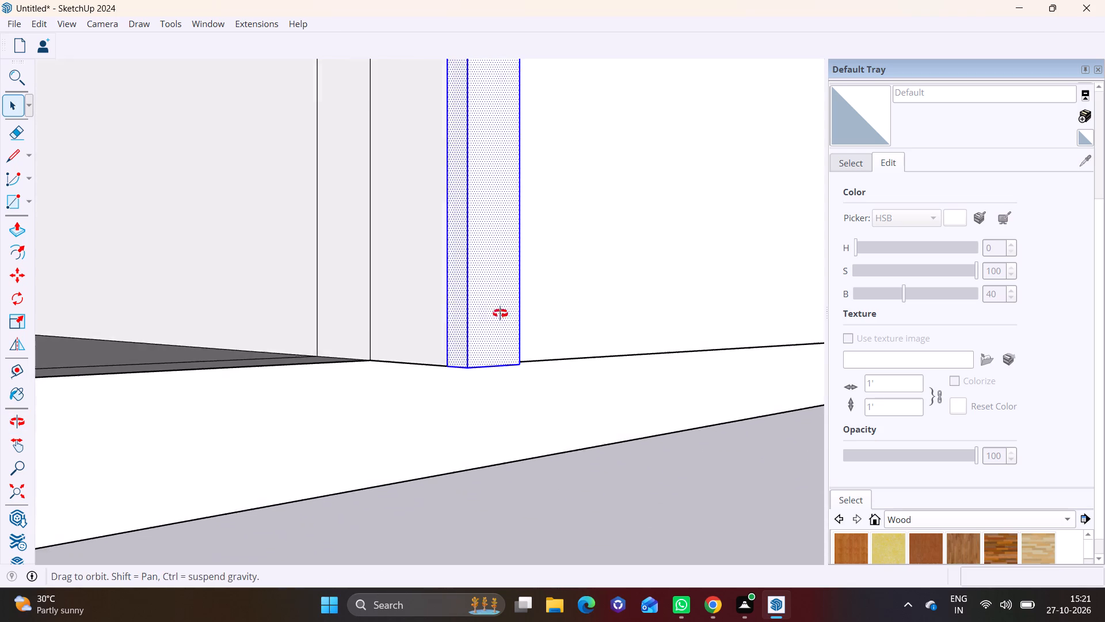
middle_click_drag(500, 313, 372, 322)
middle_click_drag(489, 308, 578, 308)
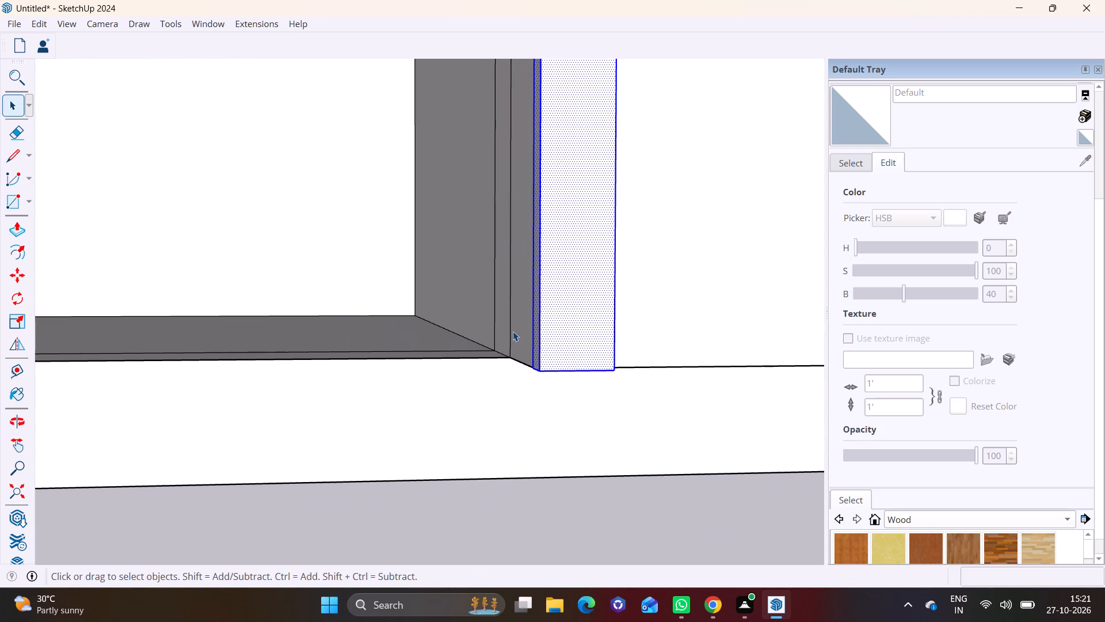
Copy the selected slat twice along the plain panel with small gaps, placing the second copy 6 3/4" further along.
key("m")
left_click(534, 364)
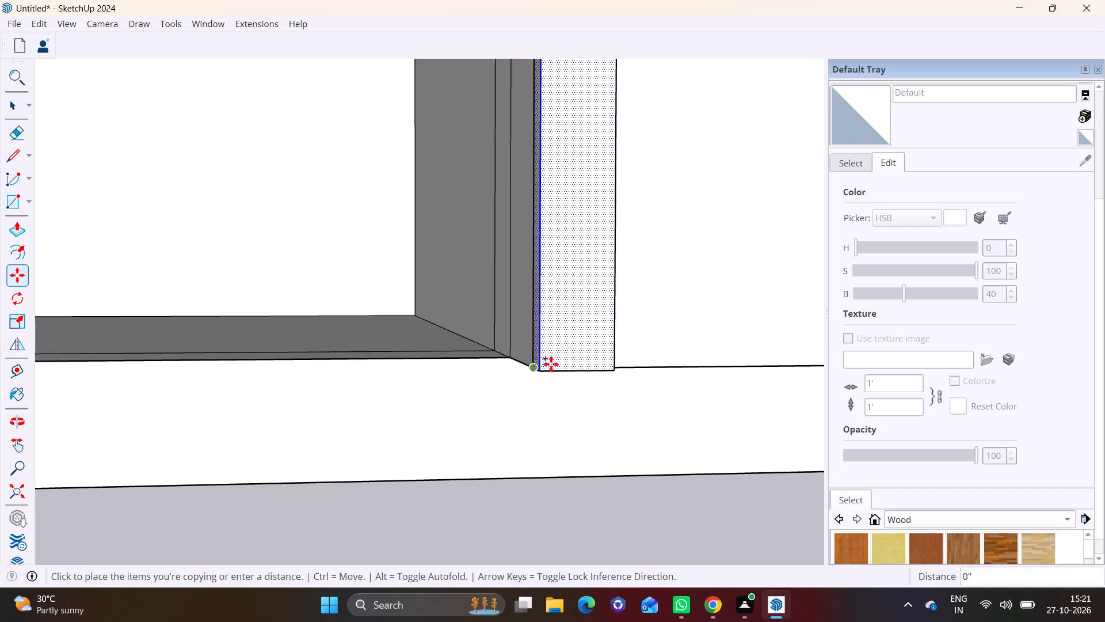
middle_click_drag(576, 359, 439, 351)
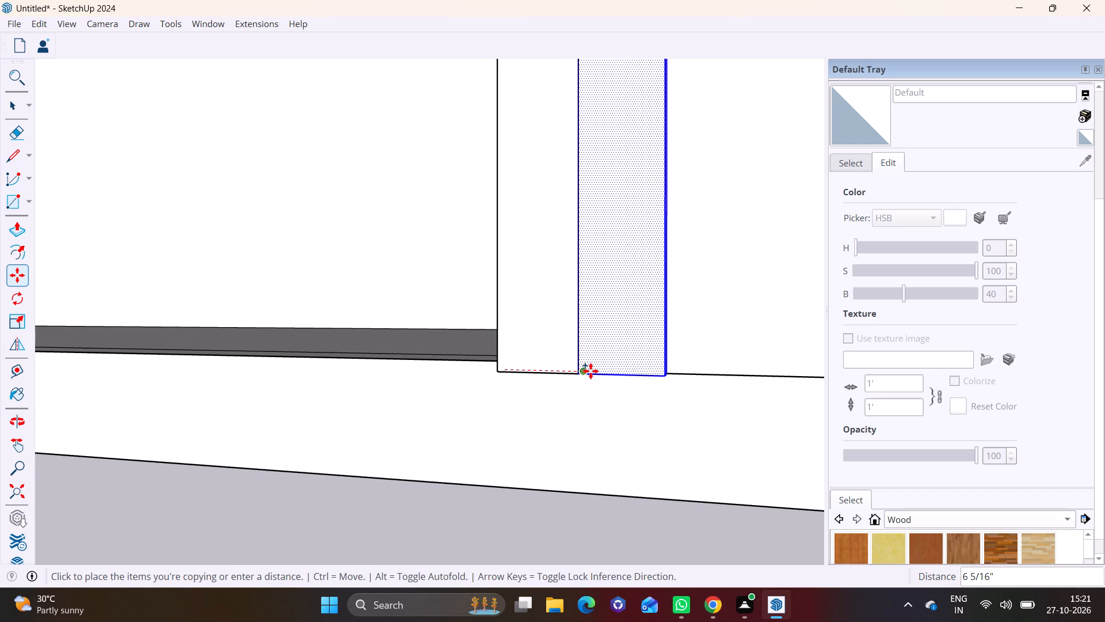
left_click(594, 370)
middle_click_drag(598, 346, 436, 332, "shift")
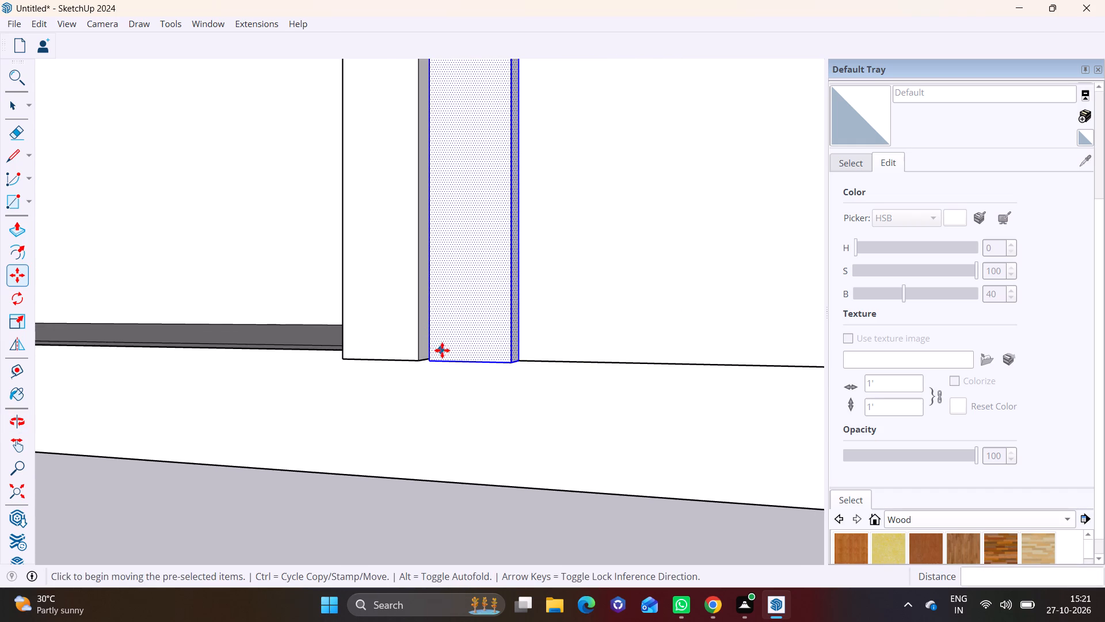
middle_click_drag(442, 350, 476, 356)
middle_click_drag(476, 356, 430, 356)
scroll(515, 367, "up", 6)
left_click(517, 351)
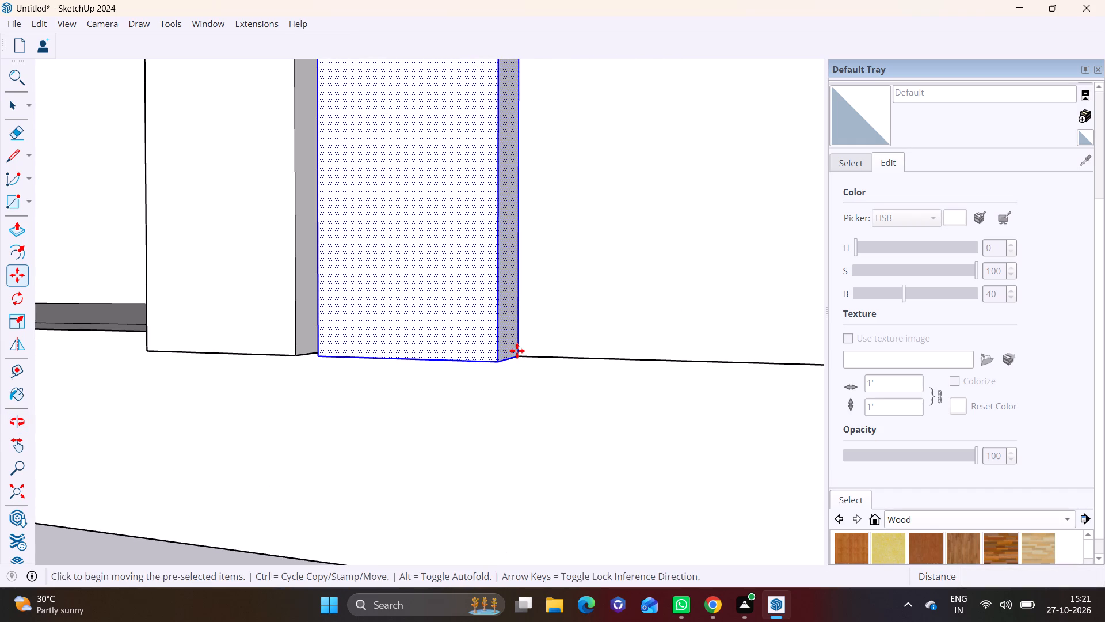
left_click(731, 358)
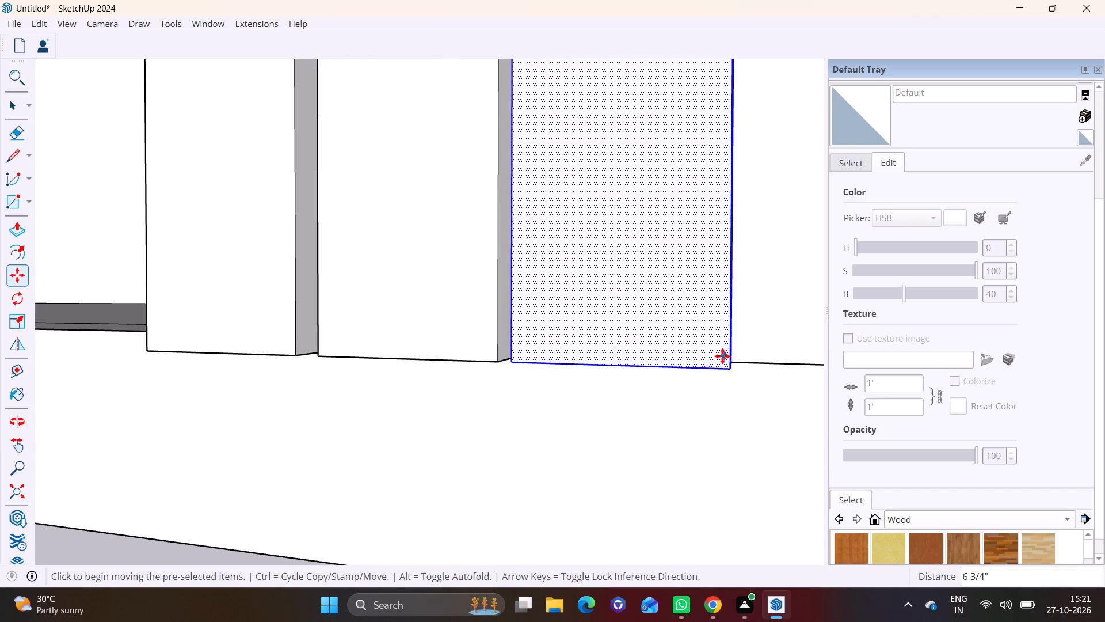
Add two more slat copies along the plain panel's base, starting with an offset of about 6 11/16".
scroll(719, 358, "down", 11)
middle_click_drag(706, 354, 281, 291, "shift")
scroll(326, 287, "up", 3)
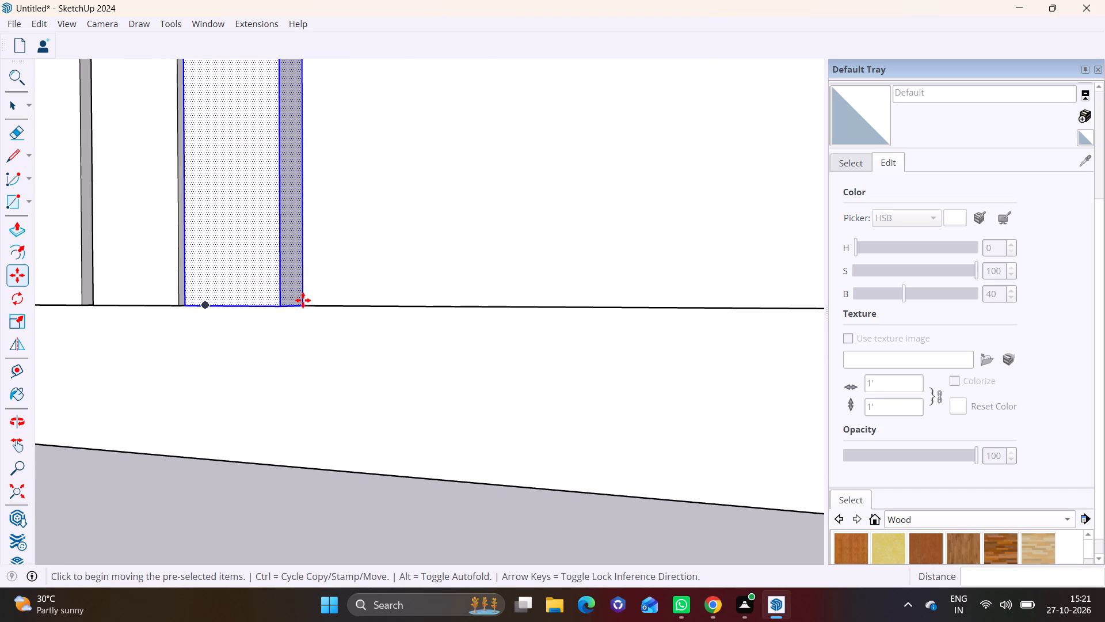
left_click(304, 304)
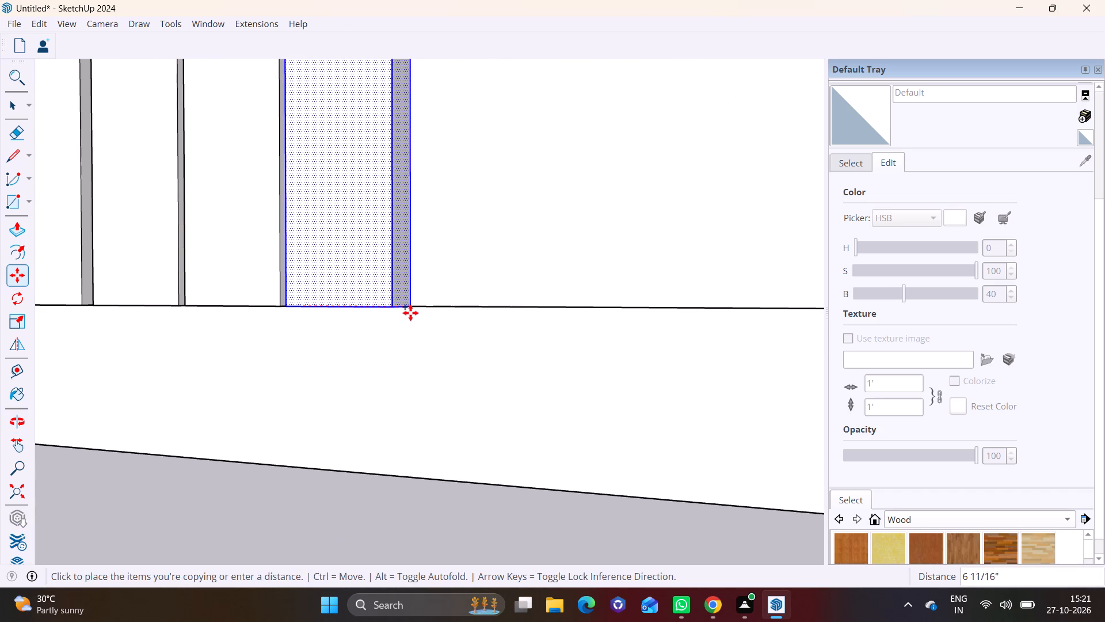
left_click(414, 313)
left_click(414, 308)
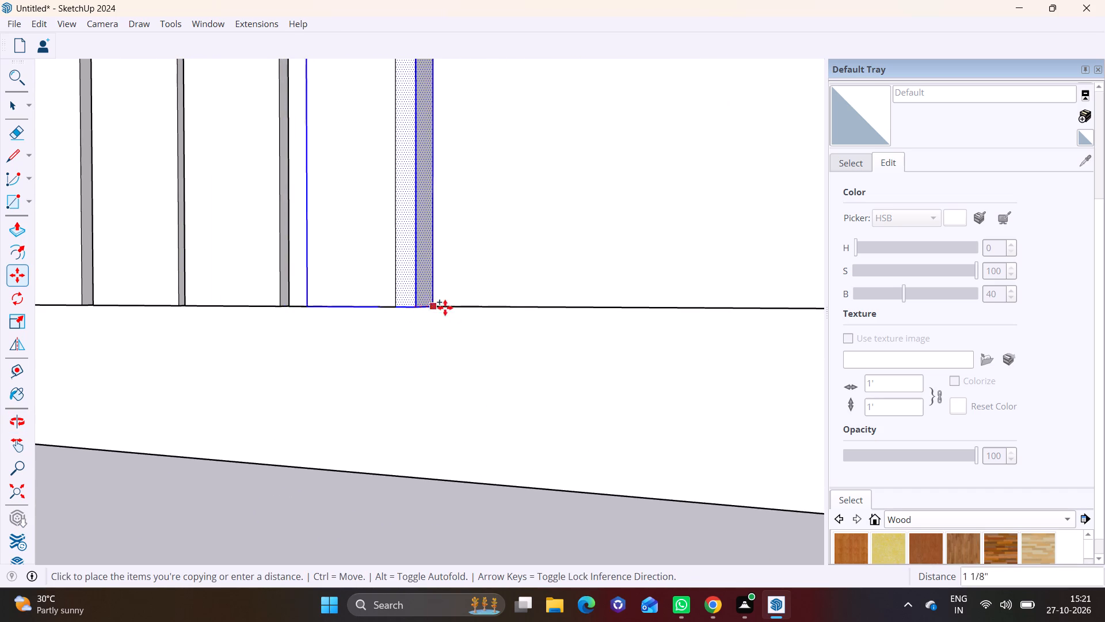
left_click(538, 311)
Add three more slat copies along the plain panel's base, each offset by about 7 to 7 1/4" from the last.
scroll(521, 305, "down", 3)
middle_click_drag(531, 307, 265, 321, "shift")
left_click(270, 318)
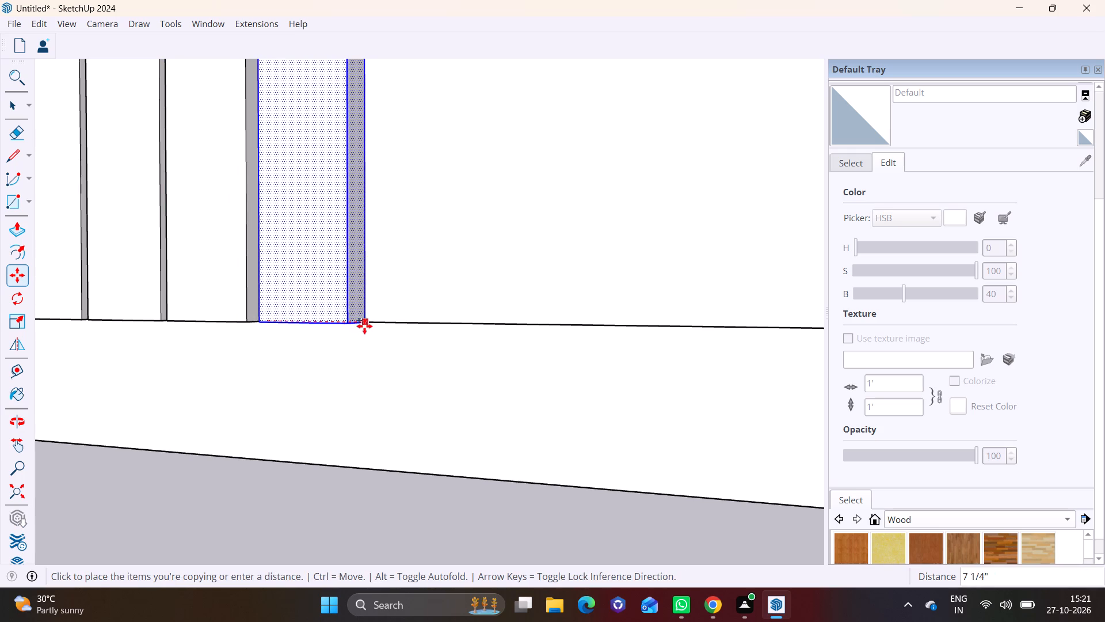
left_click(362, 326)
left_click(363, 322)
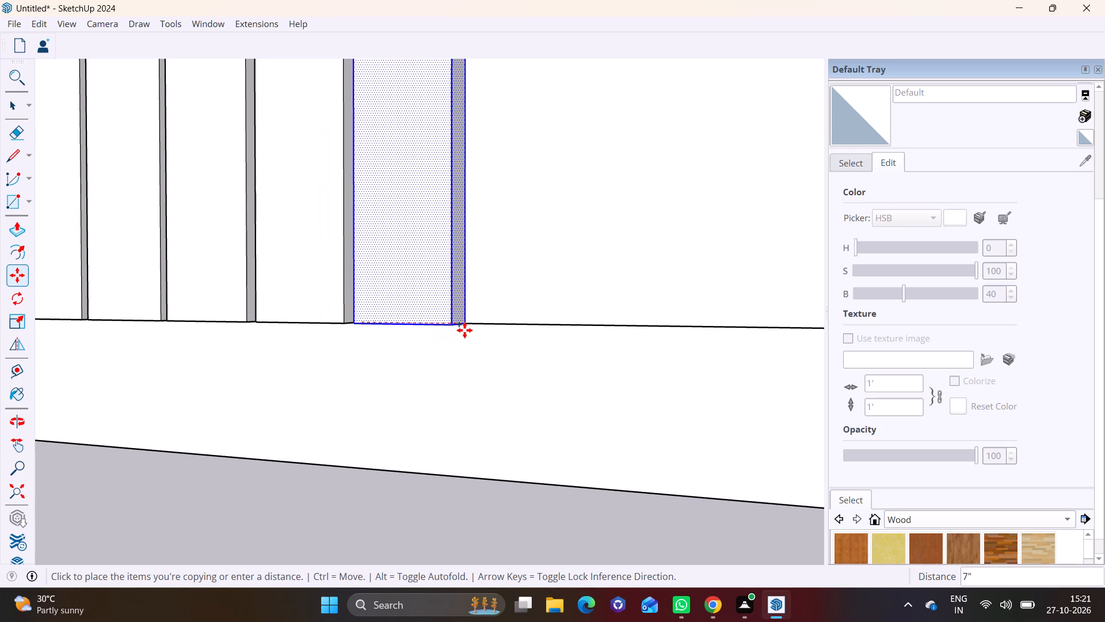
left_click(464, 330)
left_click(463, 324)
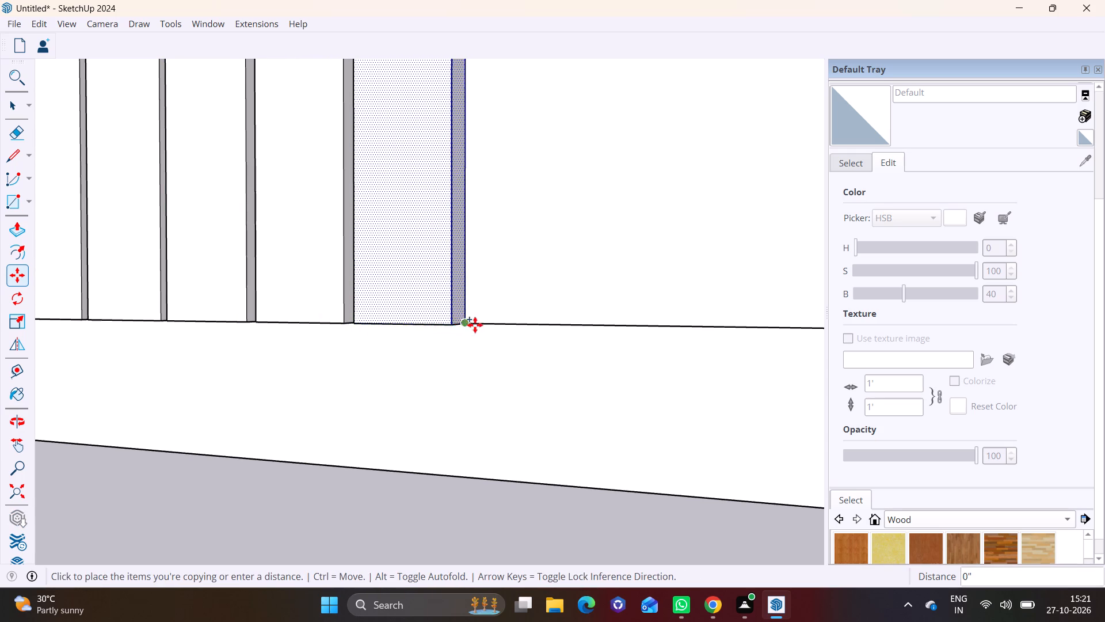
left_click(576, 329)
Continue with five more slat copies at offsets of about 7 1/4" to 7 3/8", reaching the plain panel's far edge.
scroll(558, 325, "down", 8)
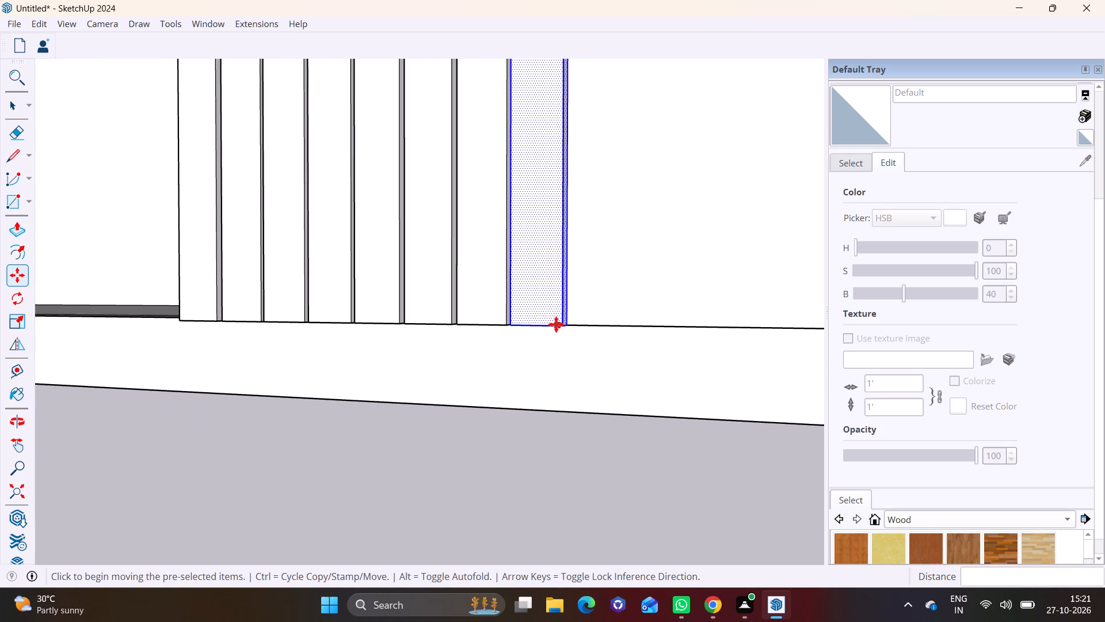
middle_click_drag(551, 318, 225, 320, "shift")
left_click(249, 324)
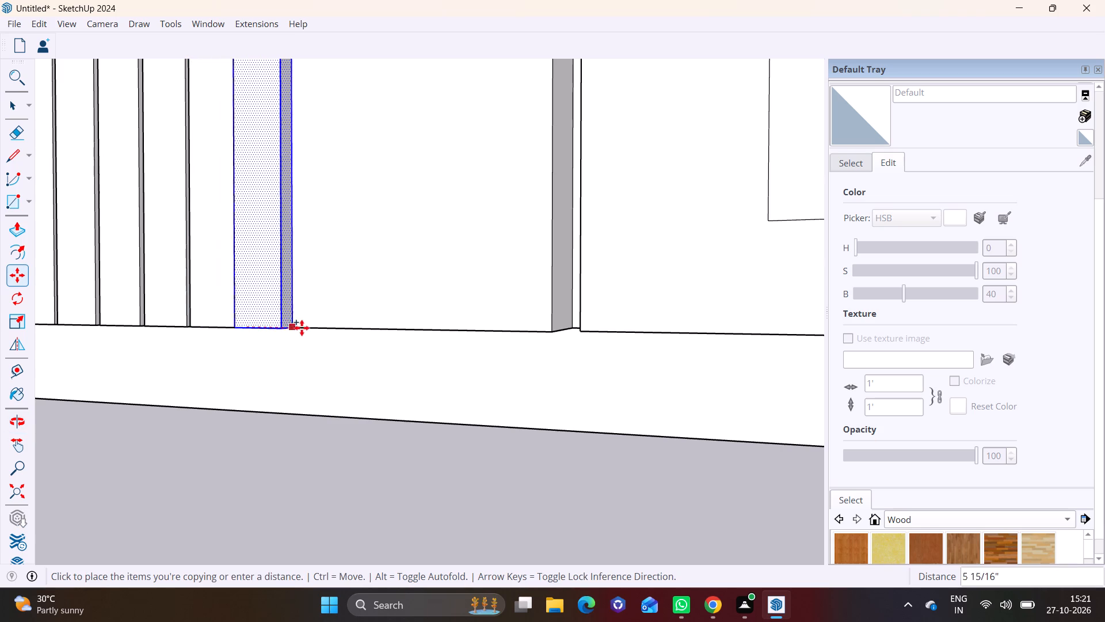
left_click(303, 328)
left_click(299, 324)
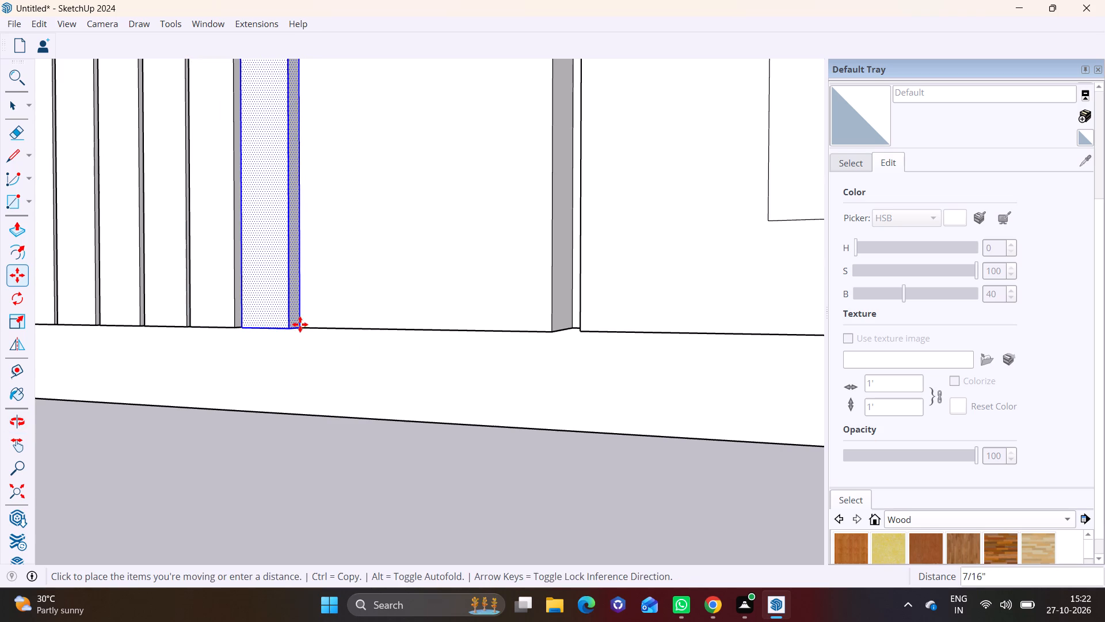
left_click(360, 324)
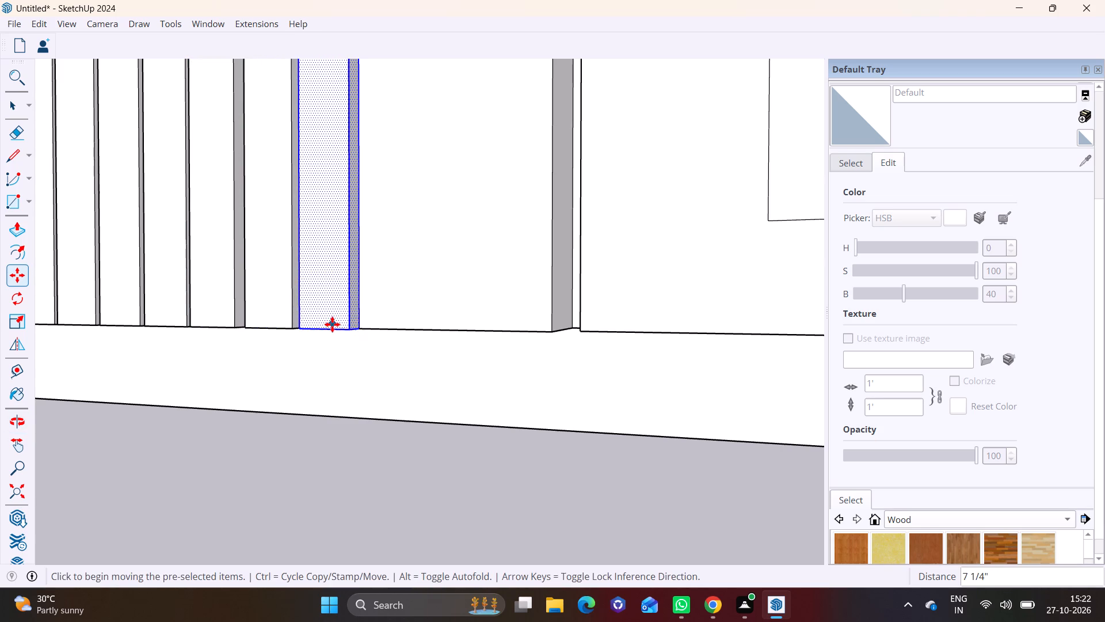
left_click(359, 328)
left_click(420, 328)
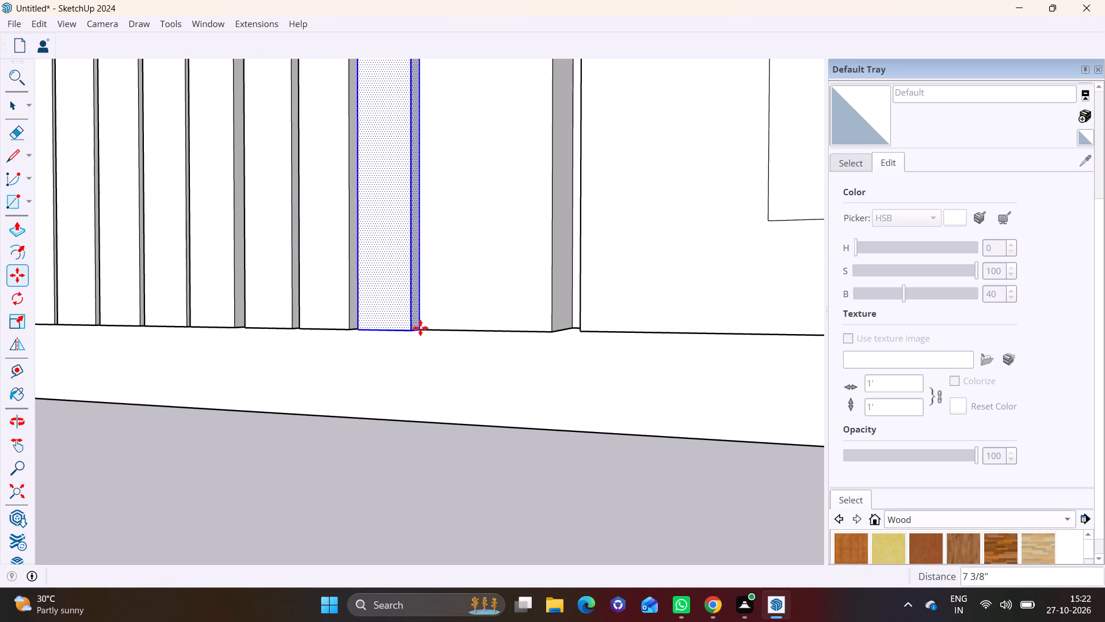
left_click(420, 329)
left_click(480, 332)
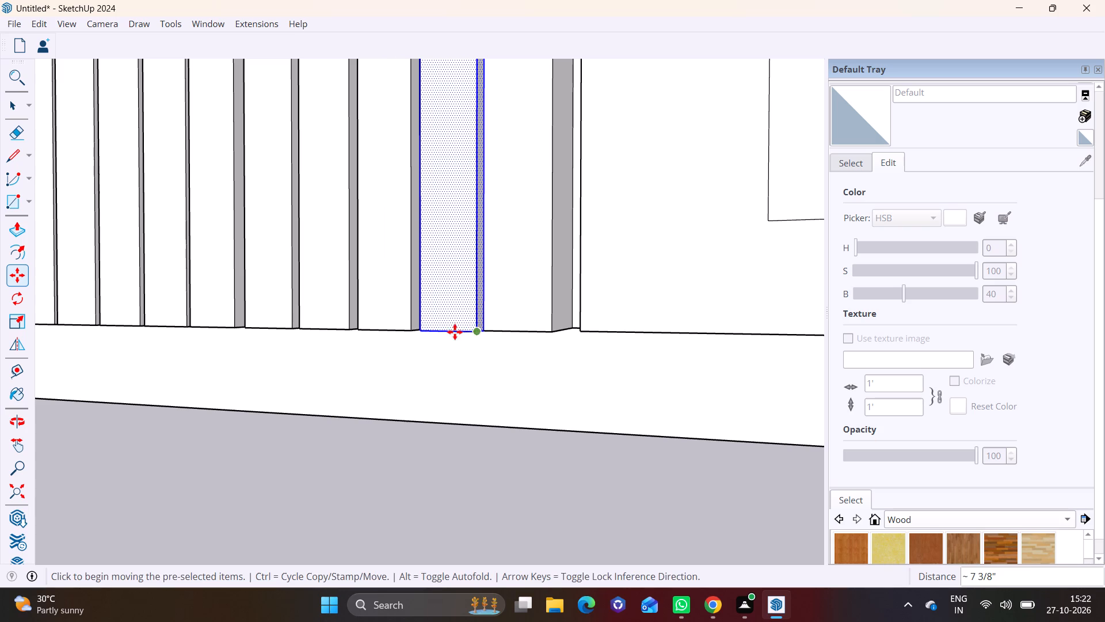
left_click(484, 329)
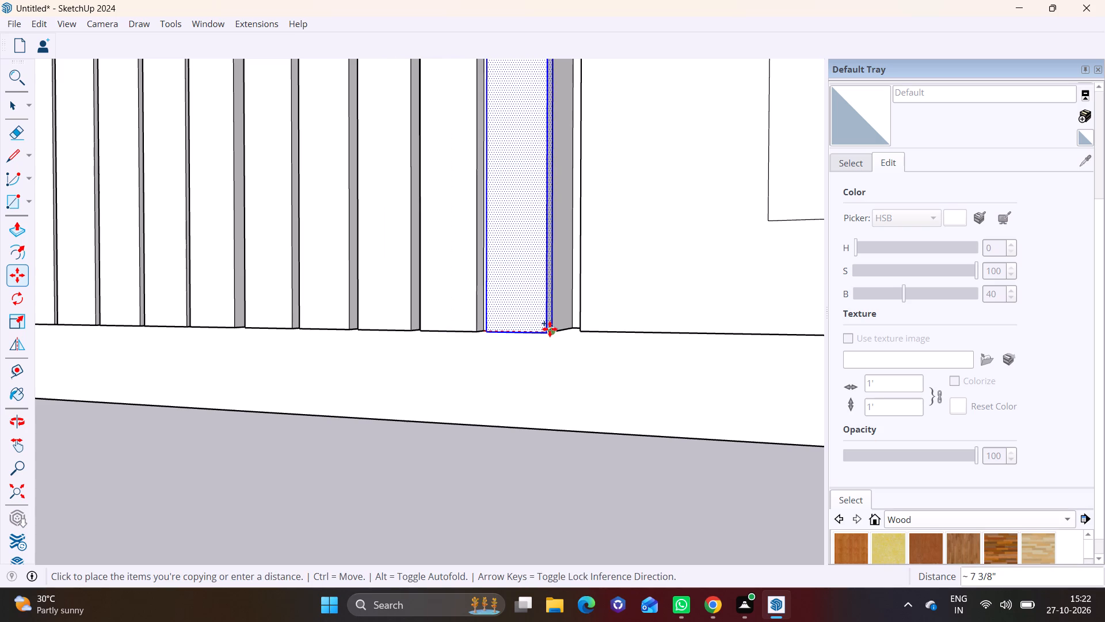
left_click(550, 329)
key("space")
left_click(440, 460)
Offset the tall narrow rectangle between the slats and the framed boxes inward by about 6 11/16".
scroll(443, 440, "down", 10)
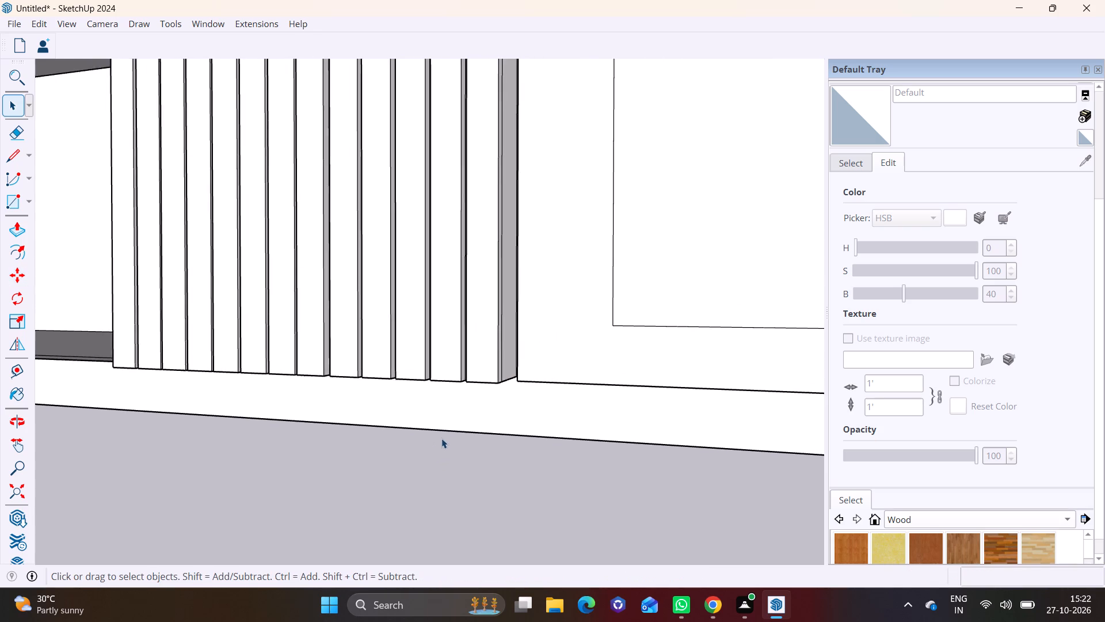
scroll(441, 438, "down", 20)
scroll(441, 438, "down", 4)
middle_click_drag(422, 475, 378, 511, "shift")
scroll(395, 505, "up", 1, "shift")
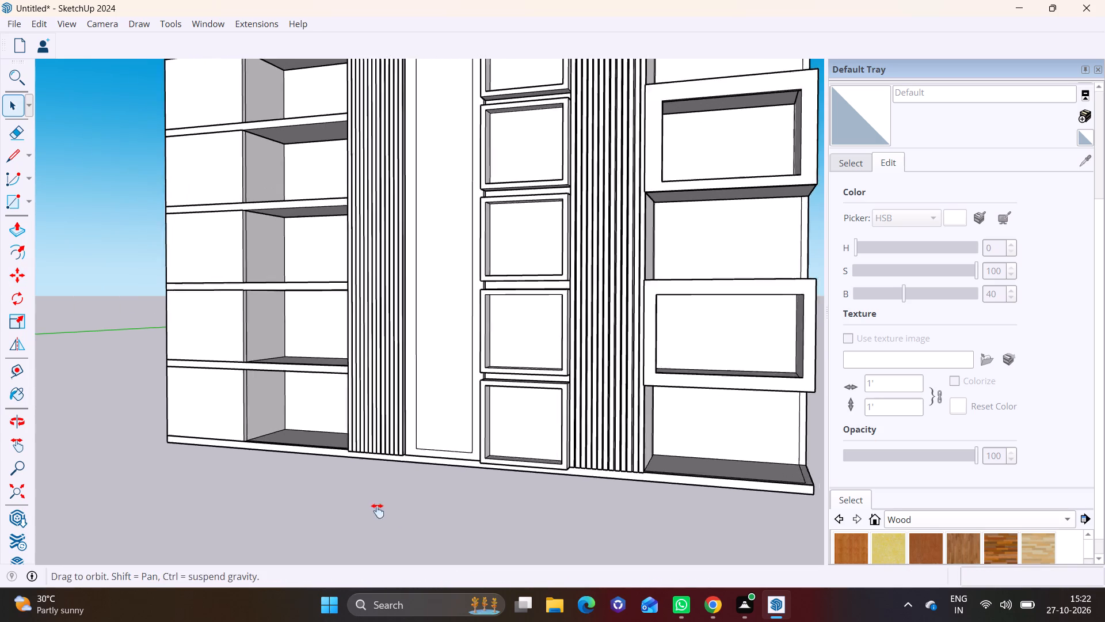
middle_click_drag(378, 511, 365, 504, "shift")
middle_click_drag(422, 393, 582, 401)
scroll(459, 400, "up", 5)
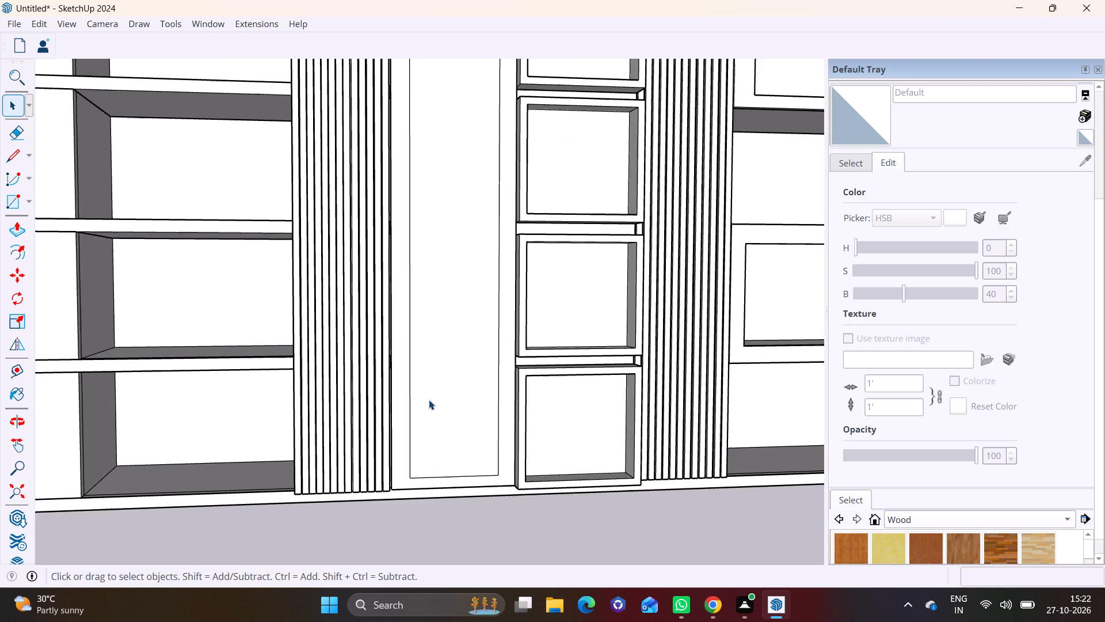
scroll(429, 385, "up", 1)
middle_click_drag(427, 386, 399, 461, "shift")
scroll(389, 444, "up", 1)
middle_click_drag(389, 444, 327, 428, "shift")
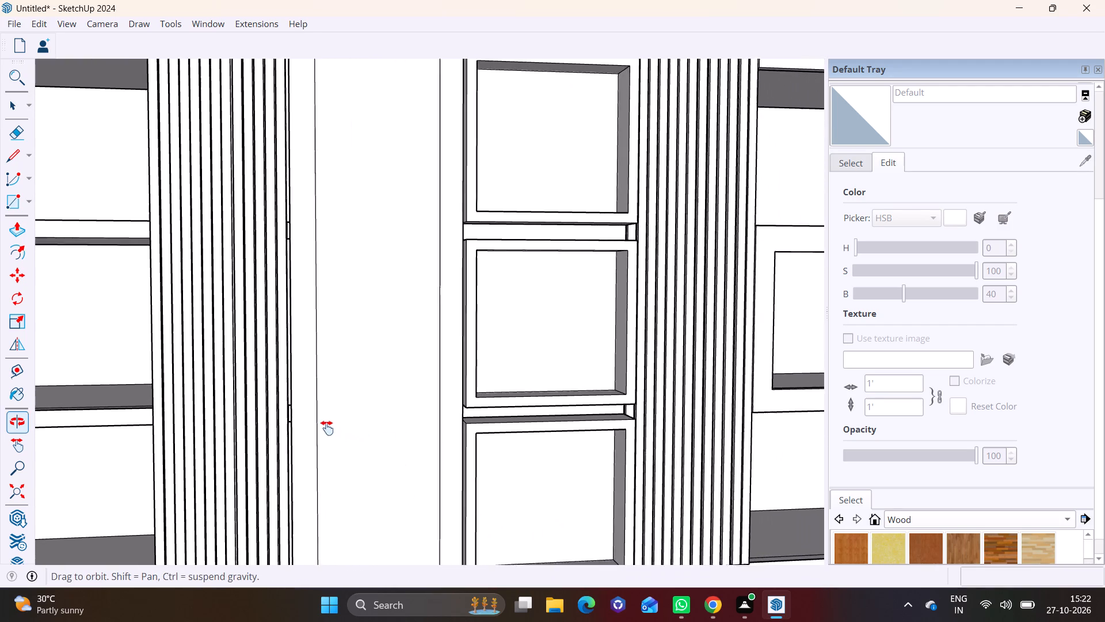
middle_click_drag(327, 428, 318, 423, "shift")
middle_click_drag(382, 408, 340, 408)
key("space")
left_click(357, 395)
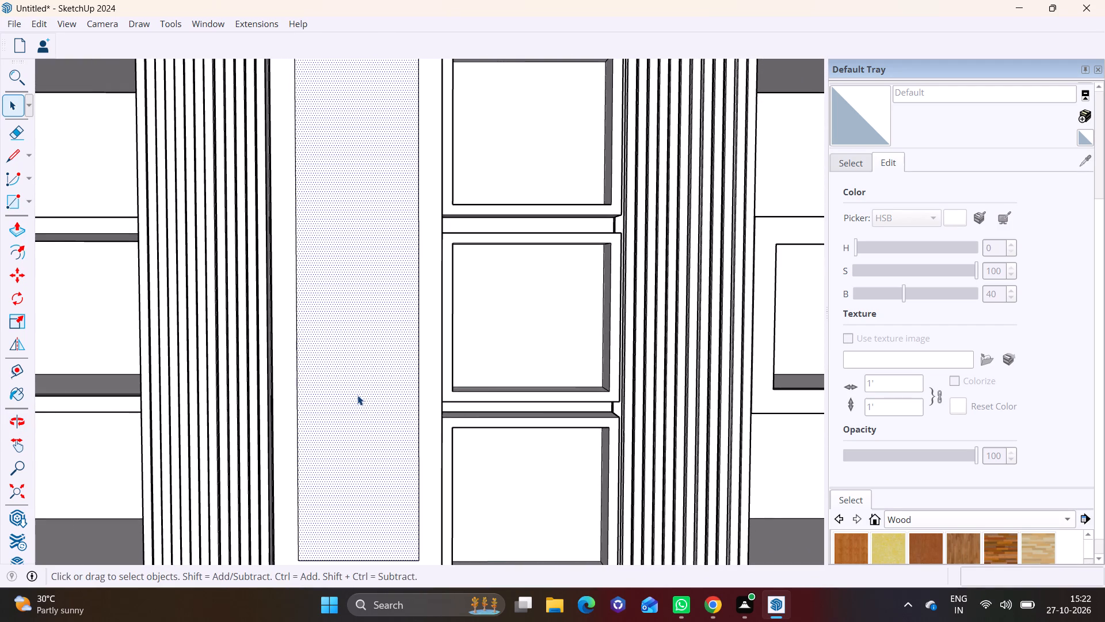
left_click(20, 259)
left_click(343, 406)
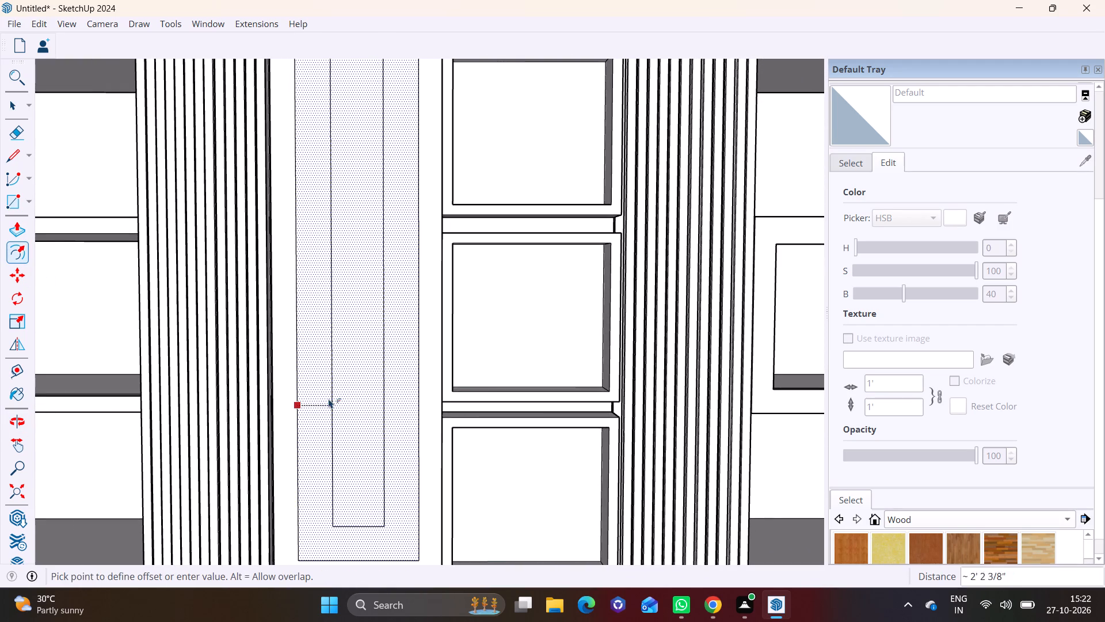
left_click(306, 380)
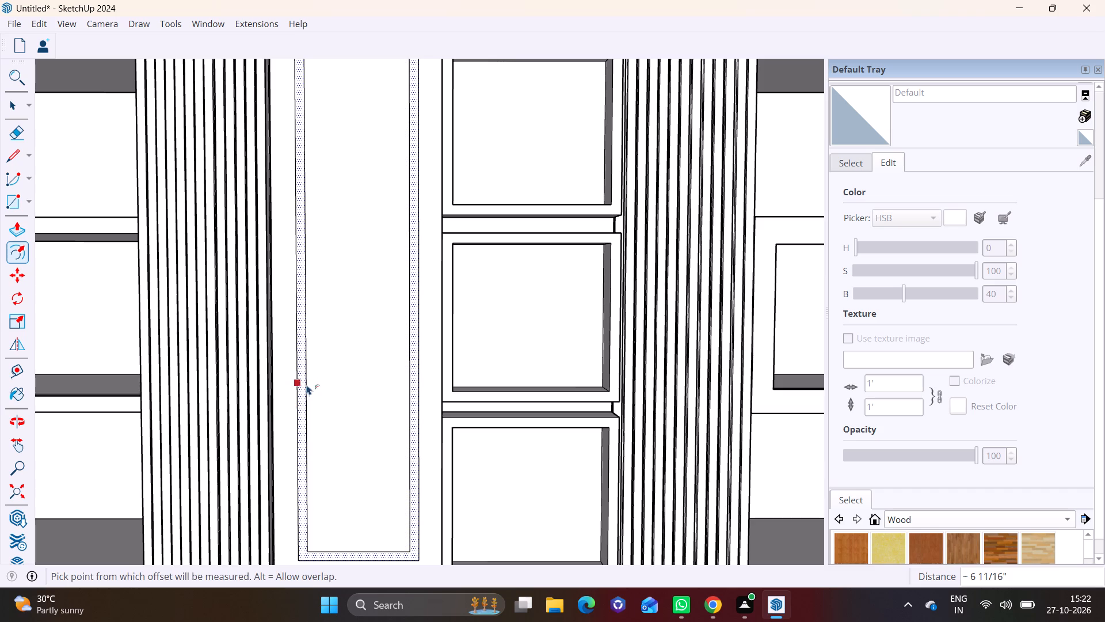
scroll(322, 395, "down", 4)
key("space")
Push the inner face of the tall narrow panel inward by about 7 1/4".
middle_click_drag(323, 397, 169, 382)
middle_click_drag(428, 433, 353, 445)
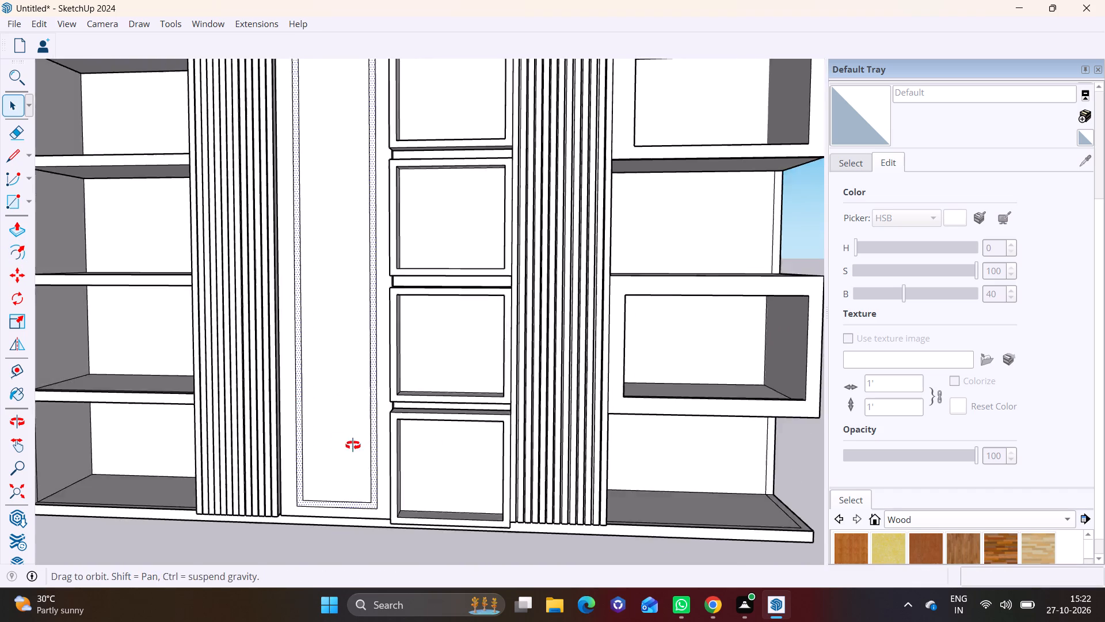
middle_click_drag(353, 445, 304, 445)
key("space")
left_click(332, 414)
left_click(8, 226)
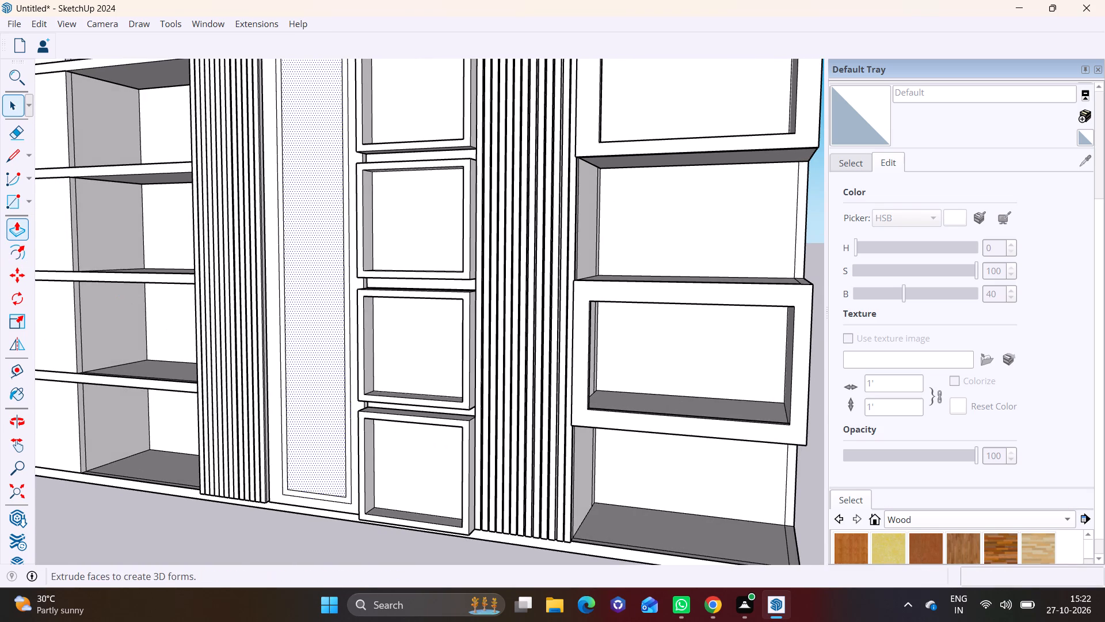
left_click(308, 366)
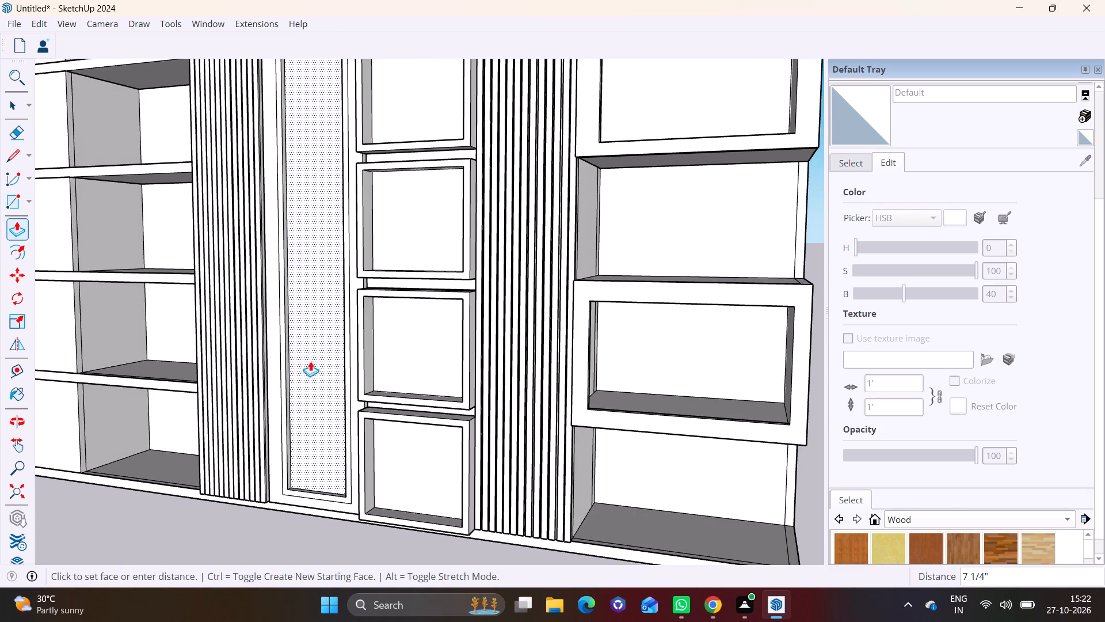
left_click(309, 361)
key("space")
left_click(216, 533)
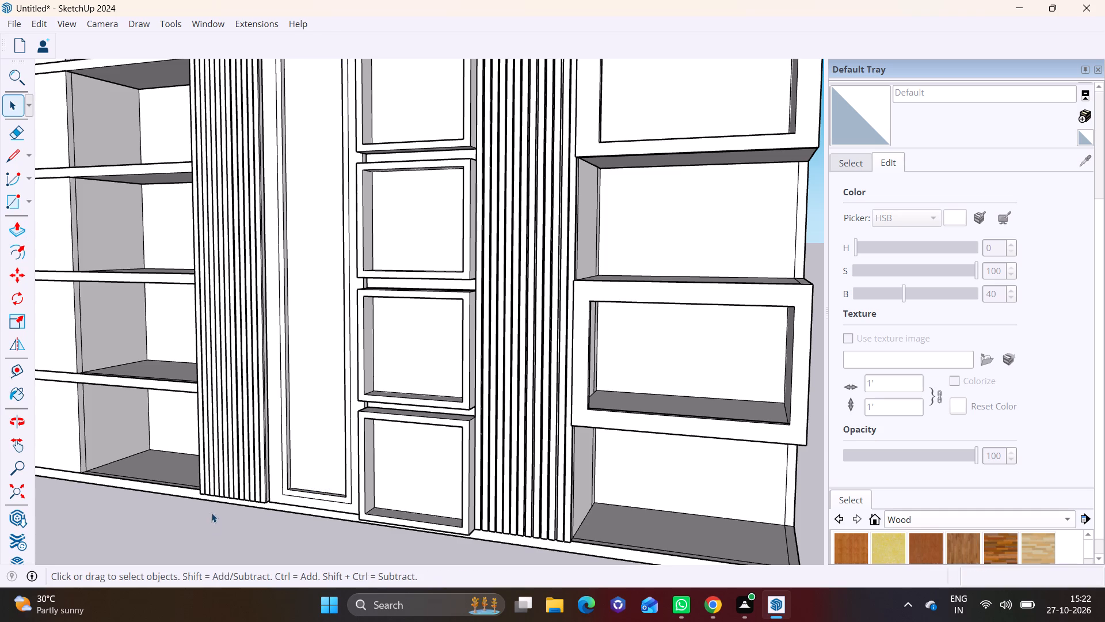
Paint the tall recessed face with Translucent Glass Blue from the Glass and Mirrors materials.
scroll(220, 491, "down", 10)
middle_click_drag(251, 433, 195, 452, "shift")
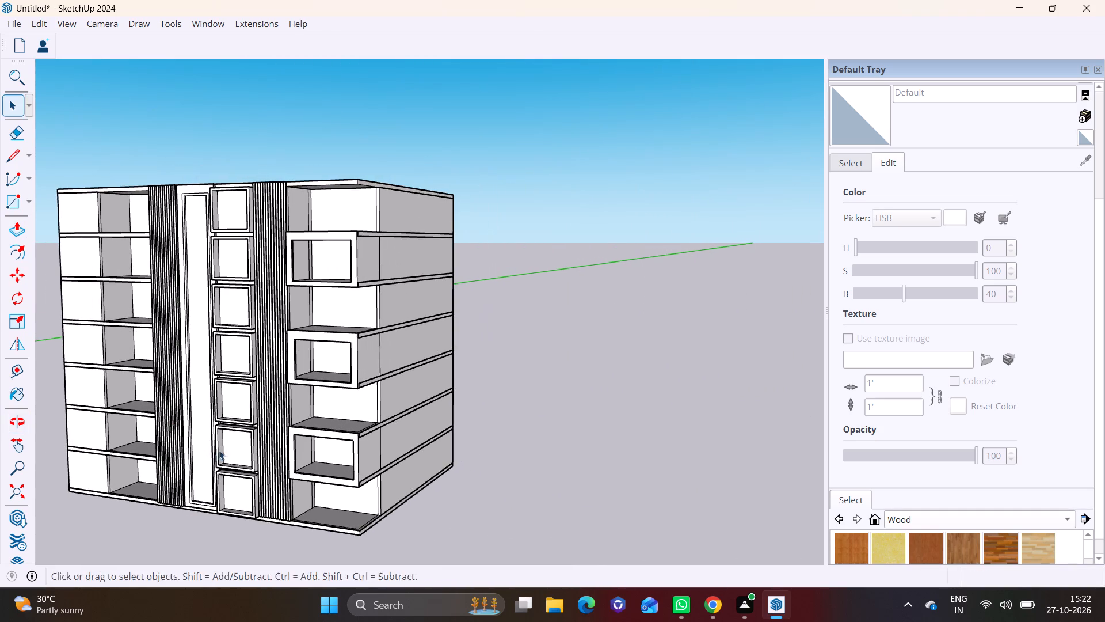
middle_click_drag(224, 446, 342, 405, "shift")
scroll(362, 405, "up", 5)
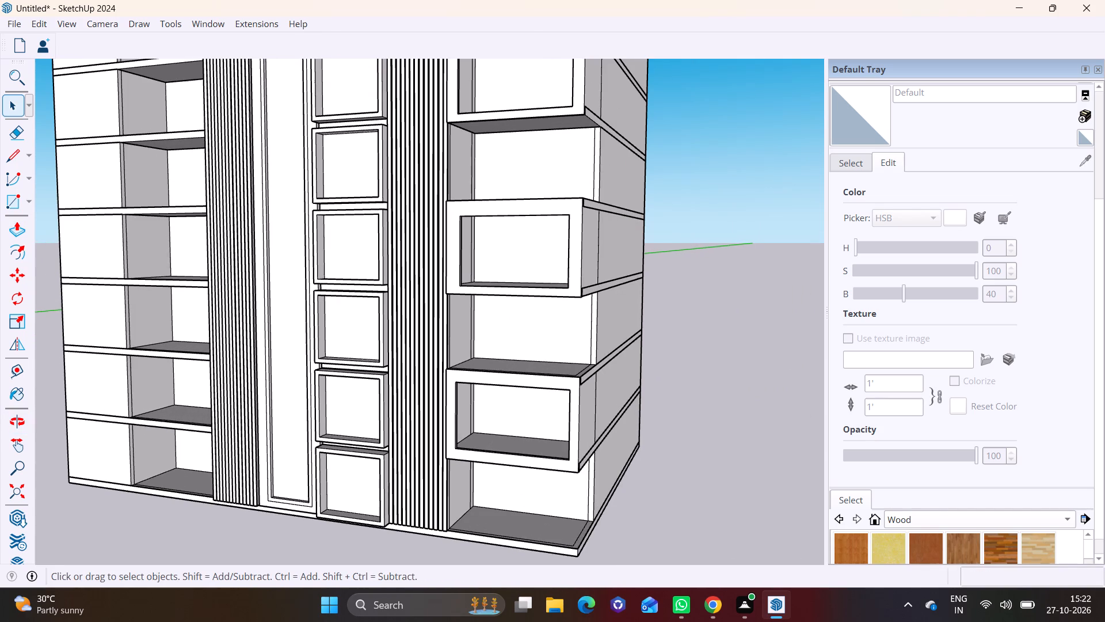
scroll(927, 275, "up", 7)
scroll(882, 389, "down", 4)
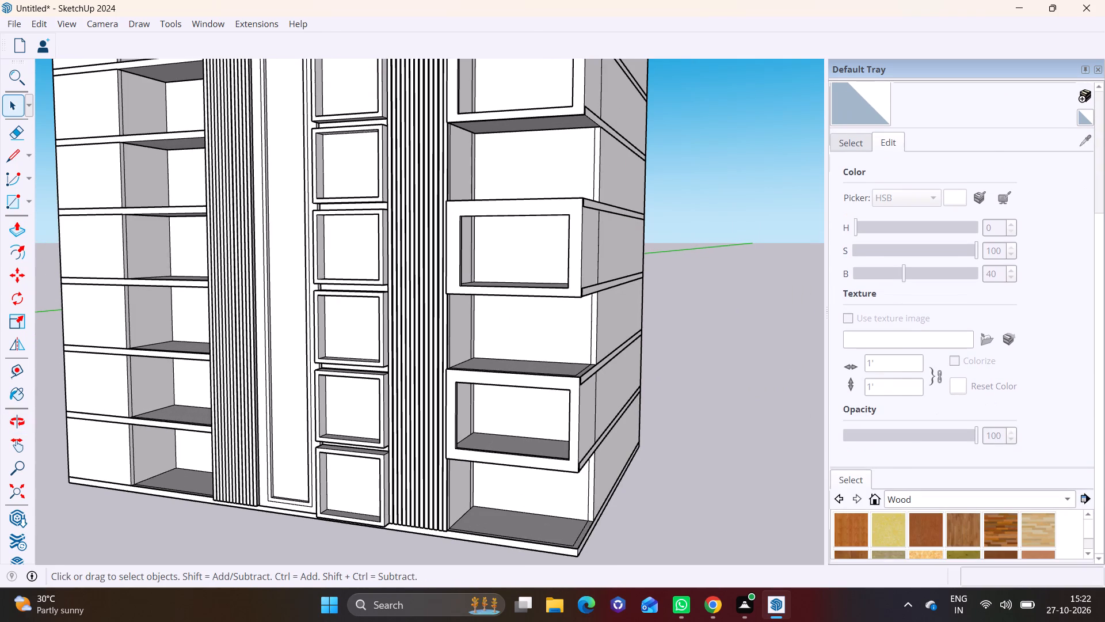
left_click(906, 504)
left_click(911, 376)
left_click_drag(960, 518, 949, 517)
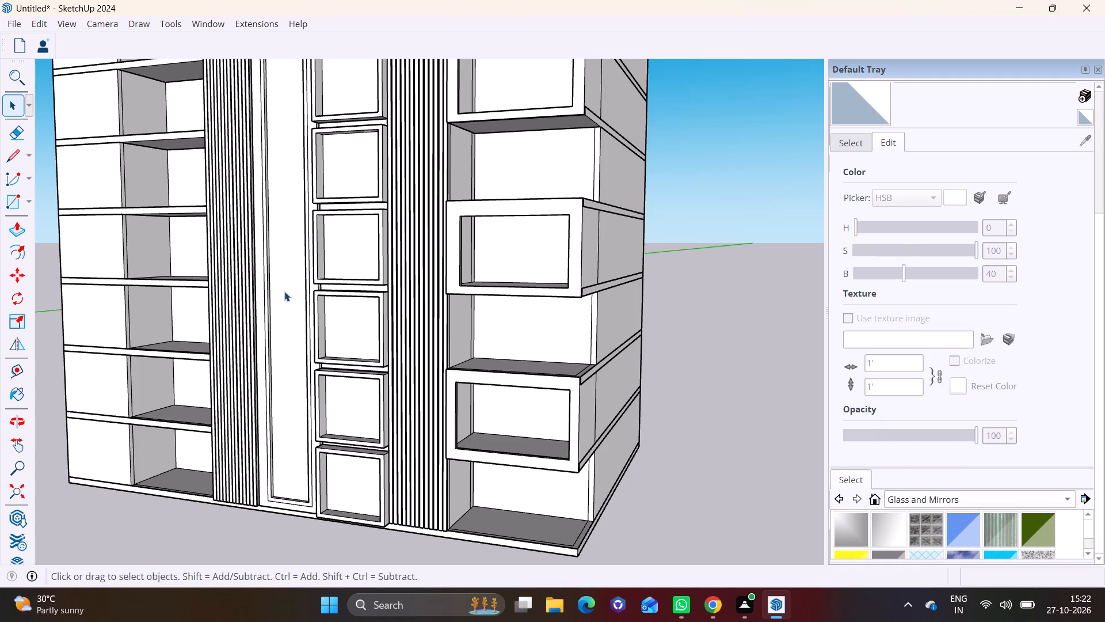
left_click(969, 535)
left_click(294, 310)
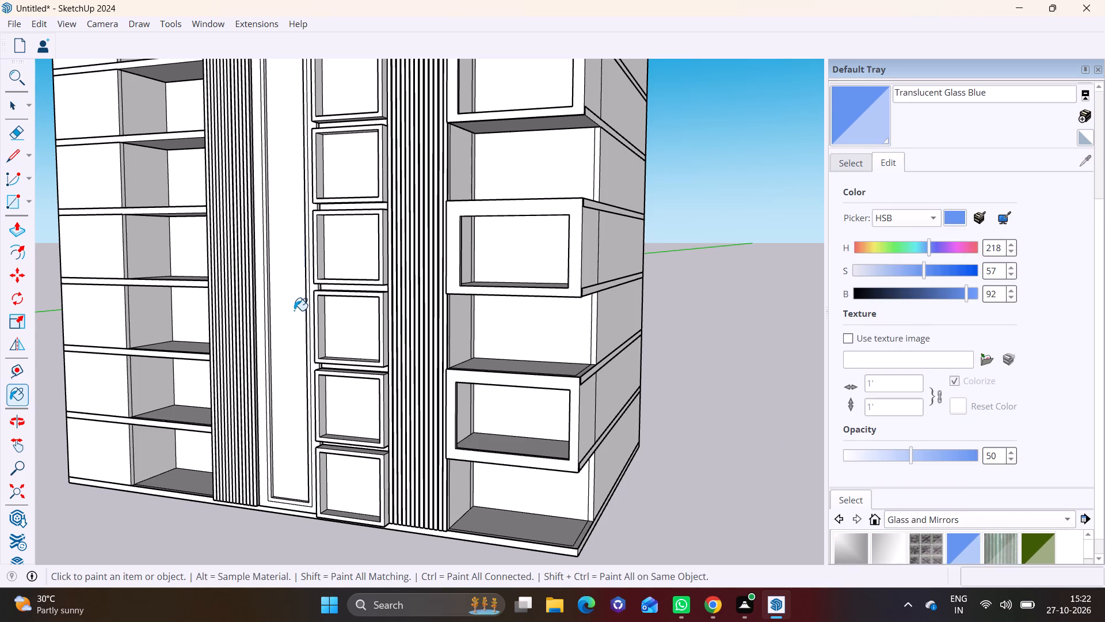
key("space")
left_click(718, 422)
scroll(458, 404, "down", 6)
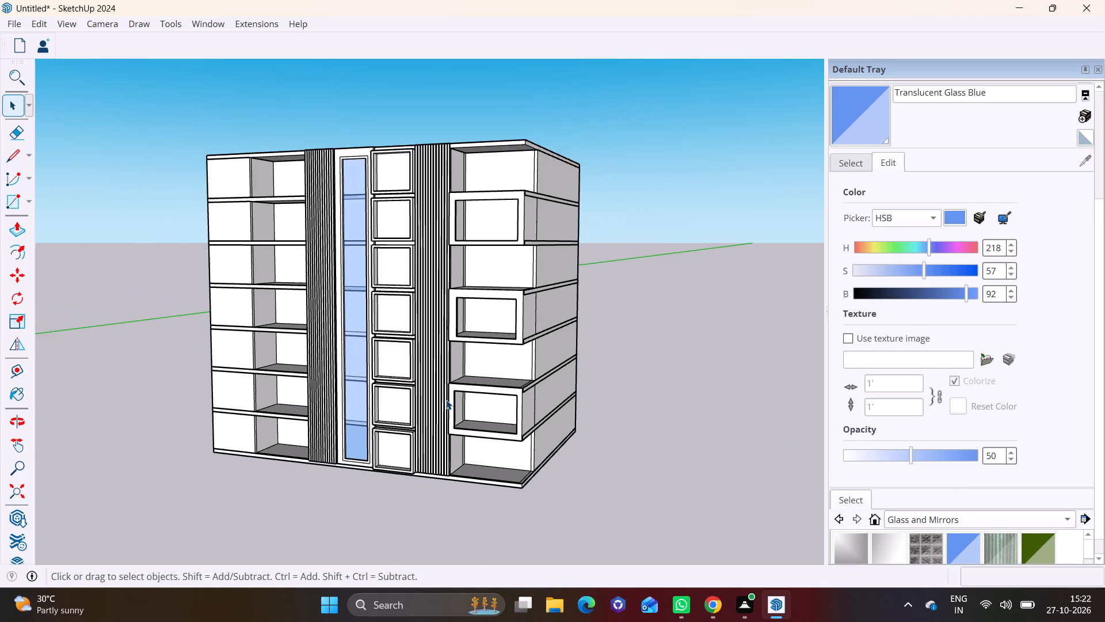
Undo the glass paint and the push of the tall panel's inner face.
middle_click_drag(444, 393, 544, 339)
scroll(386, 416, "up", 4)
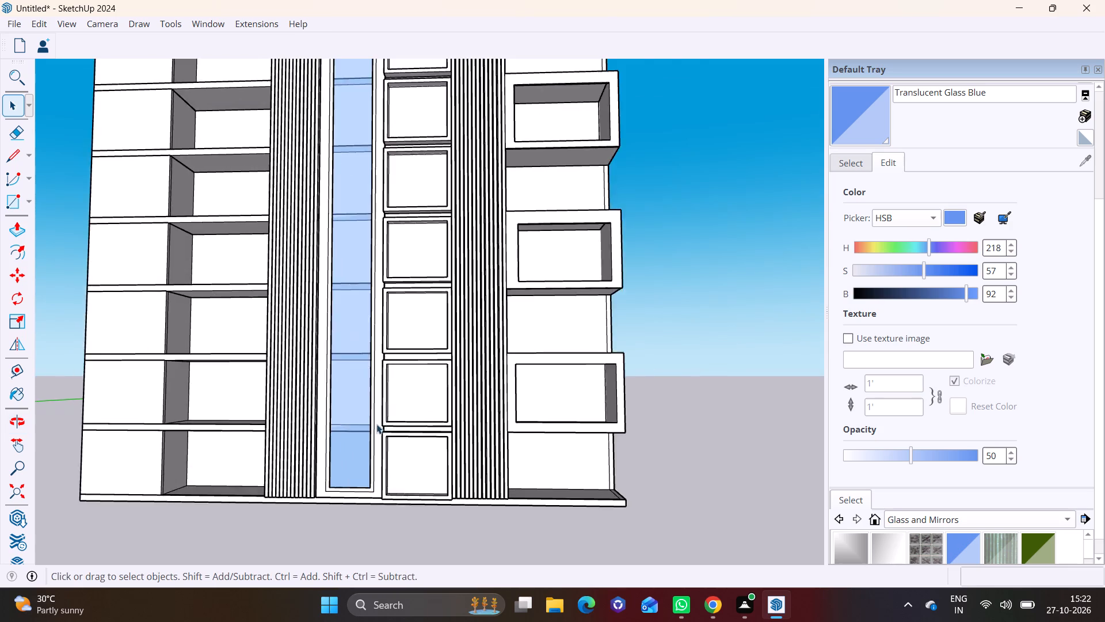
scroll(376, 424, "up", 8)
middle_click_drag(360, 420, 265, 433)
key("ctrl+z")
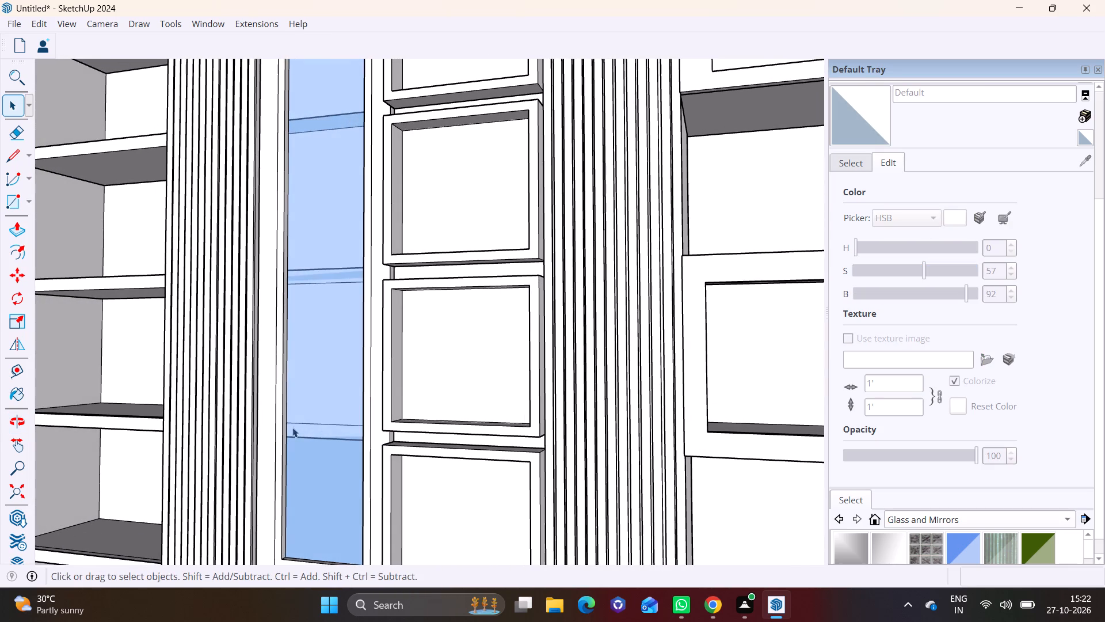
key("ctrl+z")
Push the tall narrow panel's inner face inward by 3 7/8" to form a shallow recess.
middle_click_drag(313, 428, 302, 358, "shift")
left_click_drag(302, 411, 302, 358, "shift")
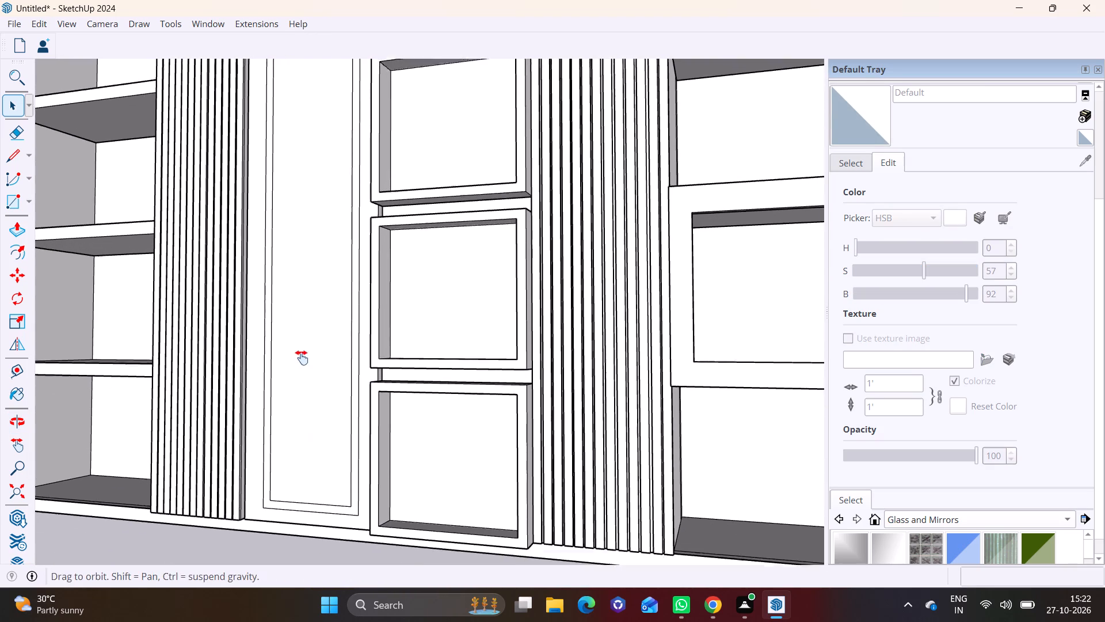
middle_click_drag(302, 358, 302, 356, "shift")
left_click_drag(302, 358, 302, 356, "shift")
left_click(306, 360)
left_click(313, 374)
left_click(16, 237)
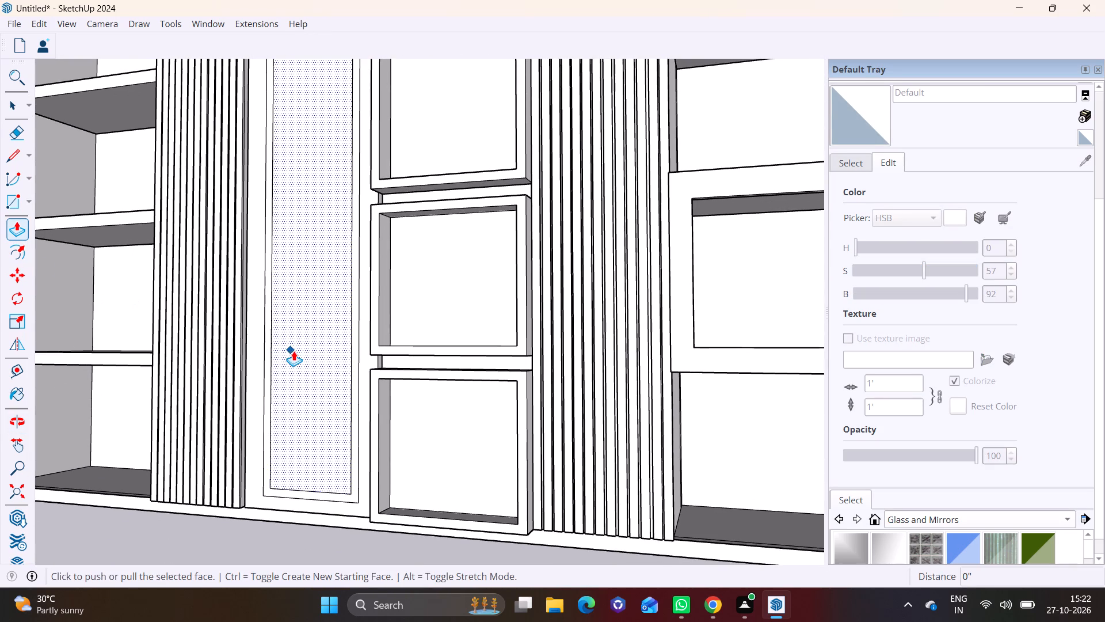
left_click(294, 351)
left_click(295, 352)
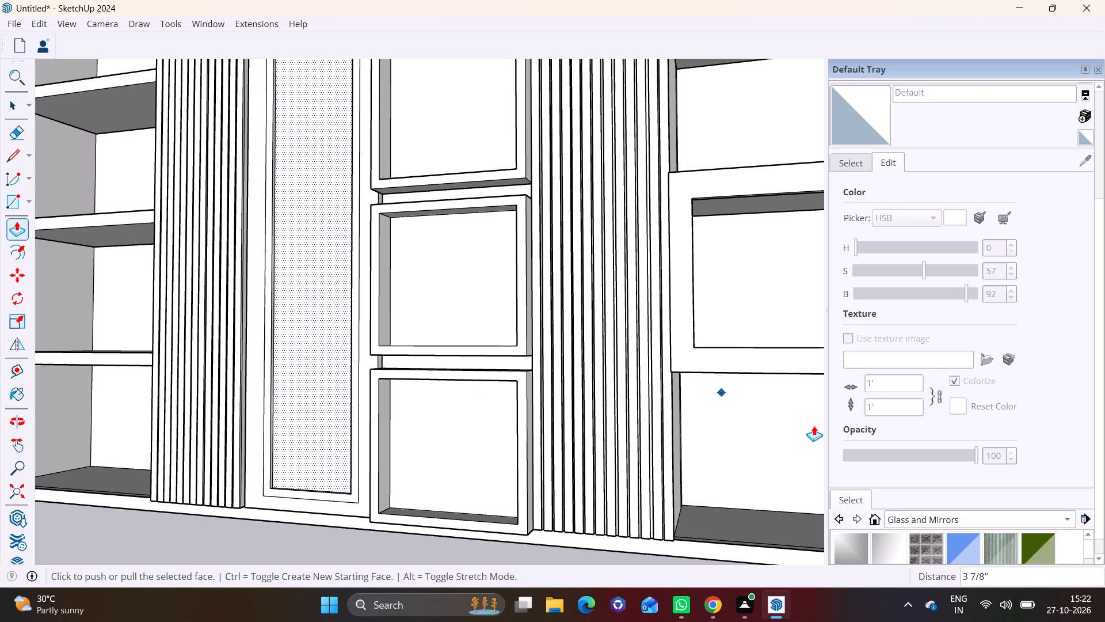
Paint the recessed face of the tall narrow panel with Translucent Glass Blue.
left_click(961, 552)
left_click(303, 328)
key("space")
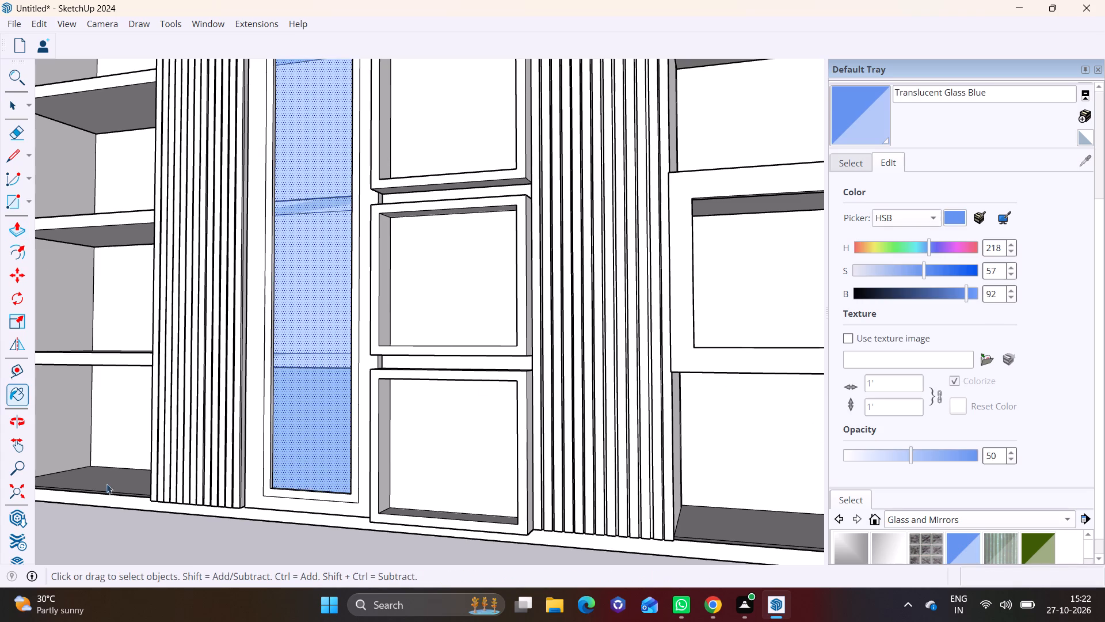
left_click(53, 521)
scroll(207, 481, "down", 15)
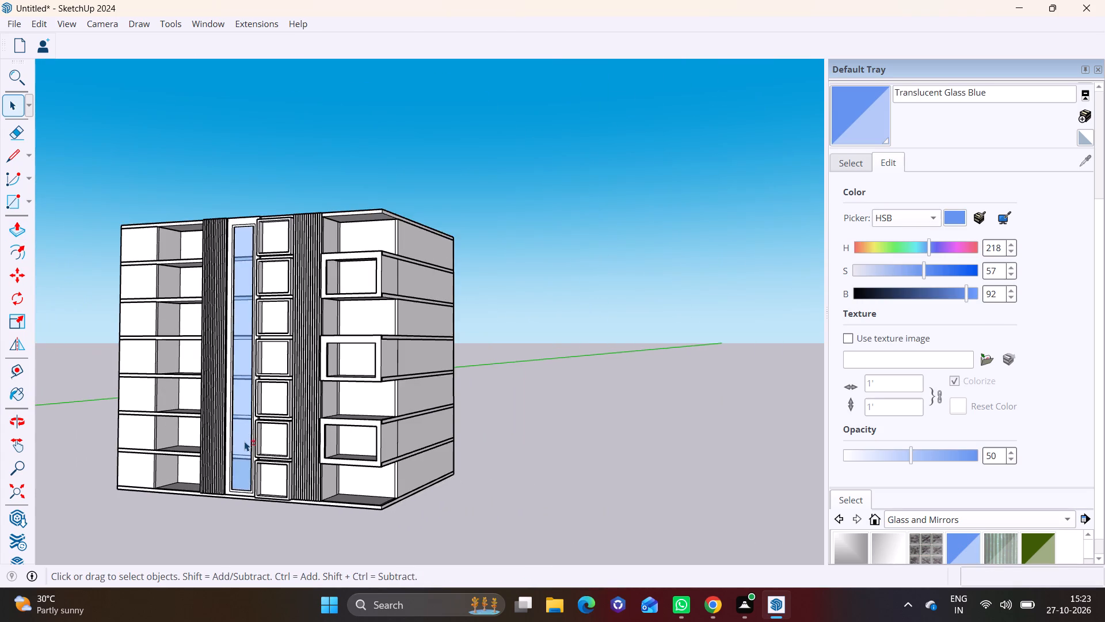
Paint the first slats beside the projecting box shelves with Color M05 from the Colors materials.
middle_click_drag(243, 449, 231, 552, "shift")
scroll(284, 462, "up", 1)
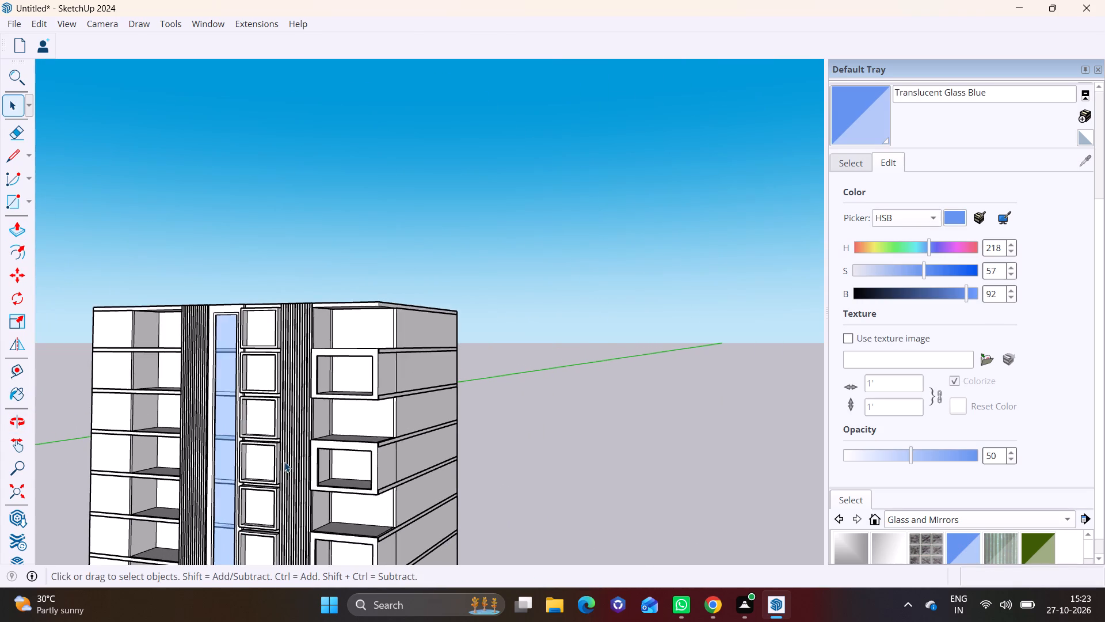
scroll(284, 462, "up", 3)
middle_click_drag(283, 451, 277, 287, "shift")
scroll(326, 327, "up", 3)
middle_click_drag(352, 396, 506, 400, "shift")
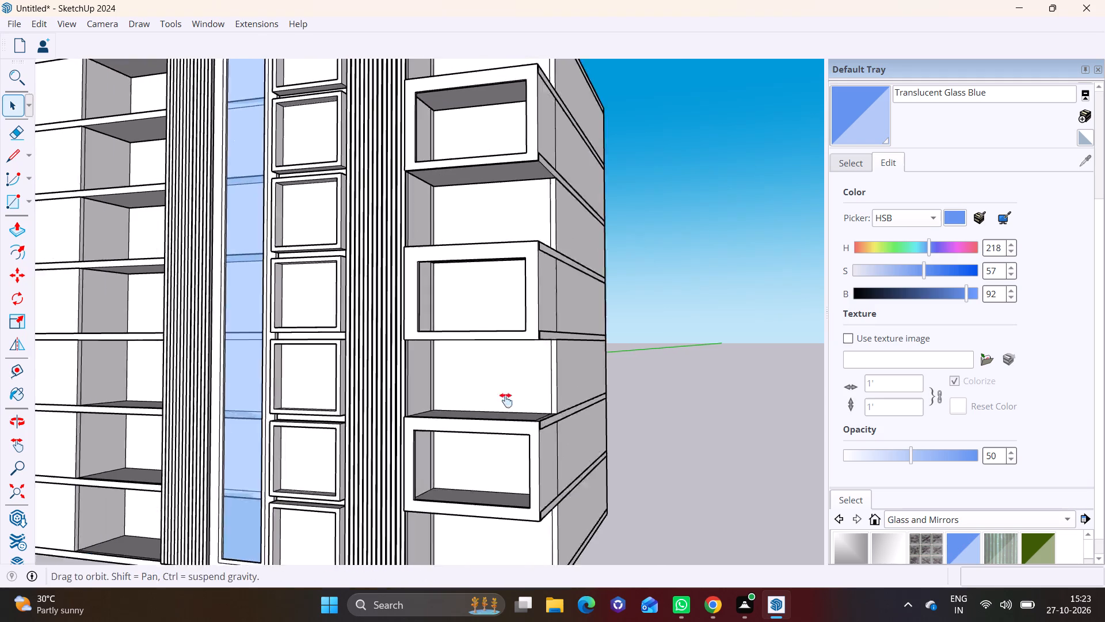
middle_click_drag(506, 400, 566, 395, "shift")
scroll(955, 487, "down", 2)
left_click(957, 499)
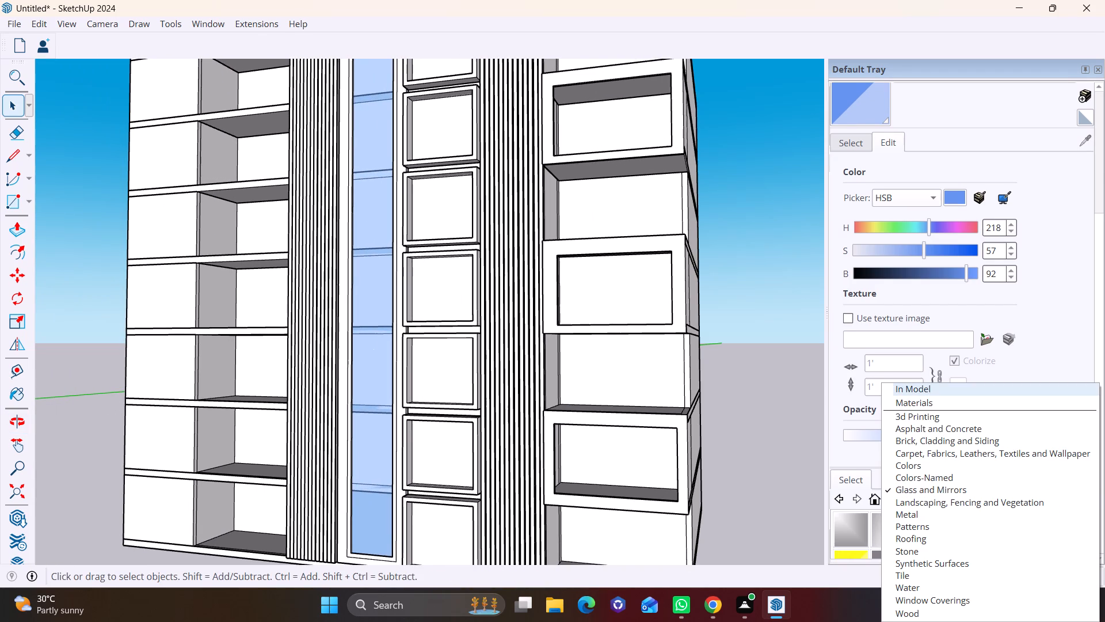
left_click(940, 468)
scroll(923, 498, "down", 3)
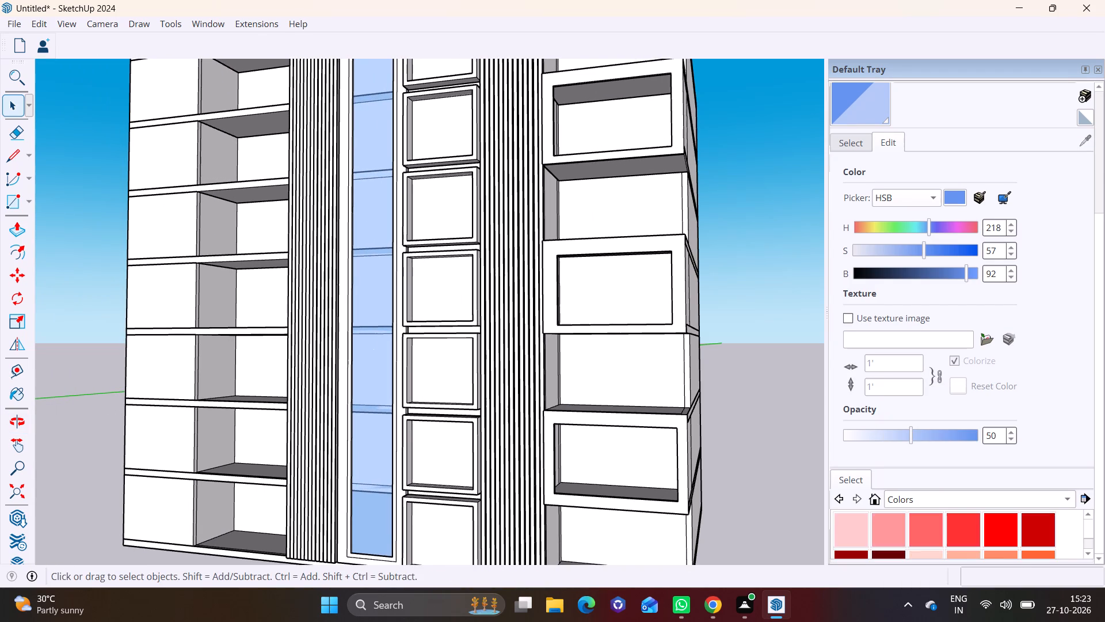
scroll(929, 509, "down", 20)
scroll(929, 509, "down", 1)
scroll(967, 525, "up", 1)
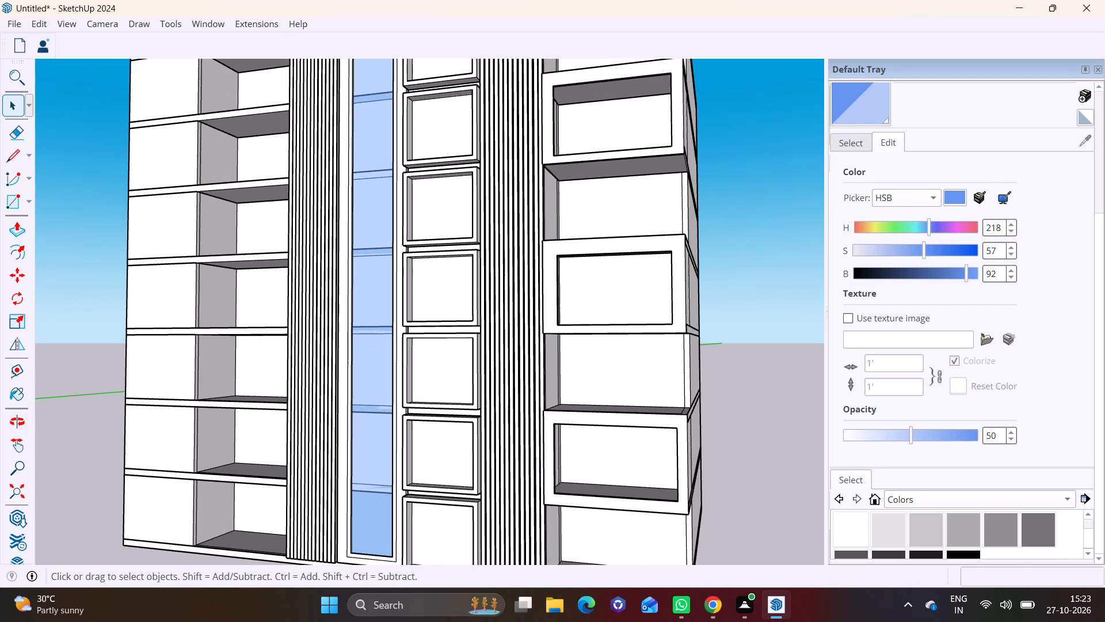
left_click(1040, 534)
left_click(537, 463)
left_click(527, 458)
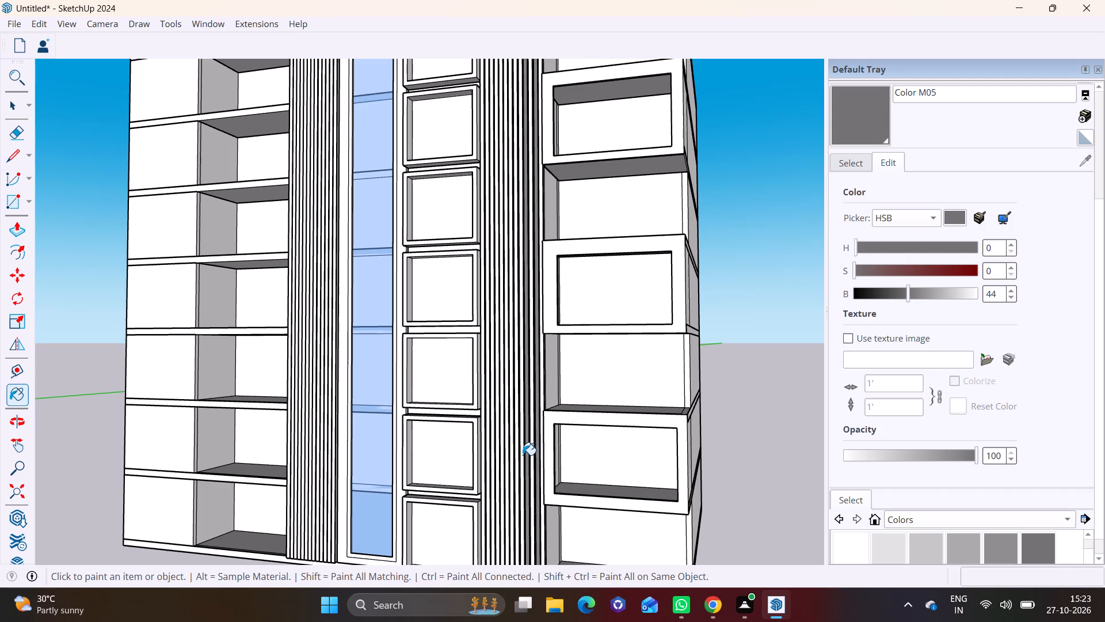
left_click(523, 455)
left_click(517, 453)
left_click(512, 452)
Paint the remaining slats of the panel between the square drawer fronts and the box shelves with Color M05.
scroll(504, 448, "up", 11)
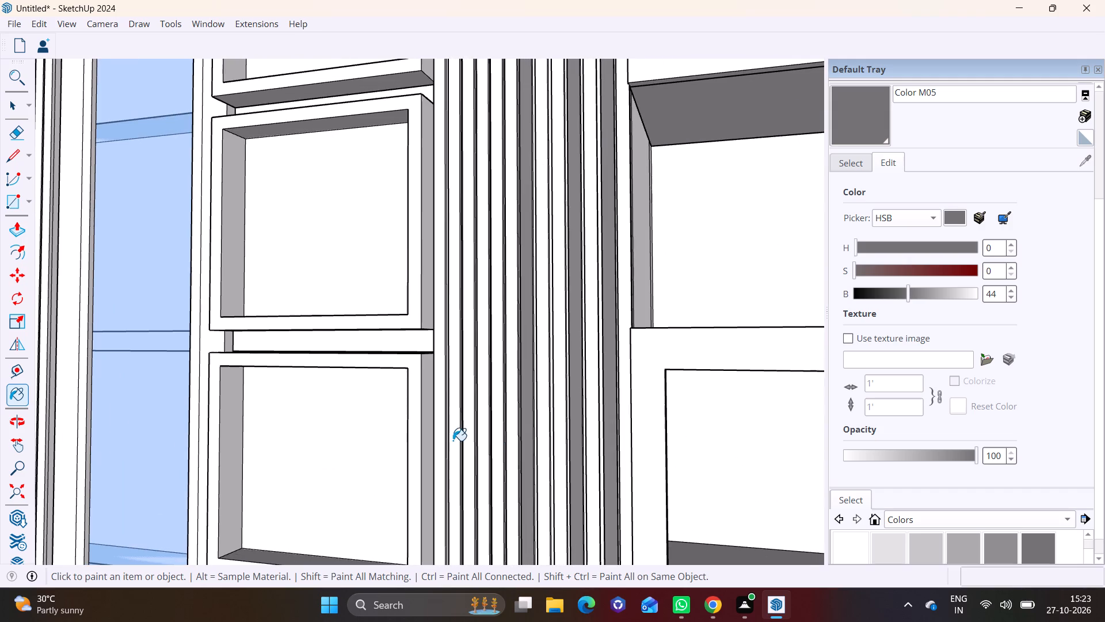
left_click(446, 434)
left_click(434, 425)
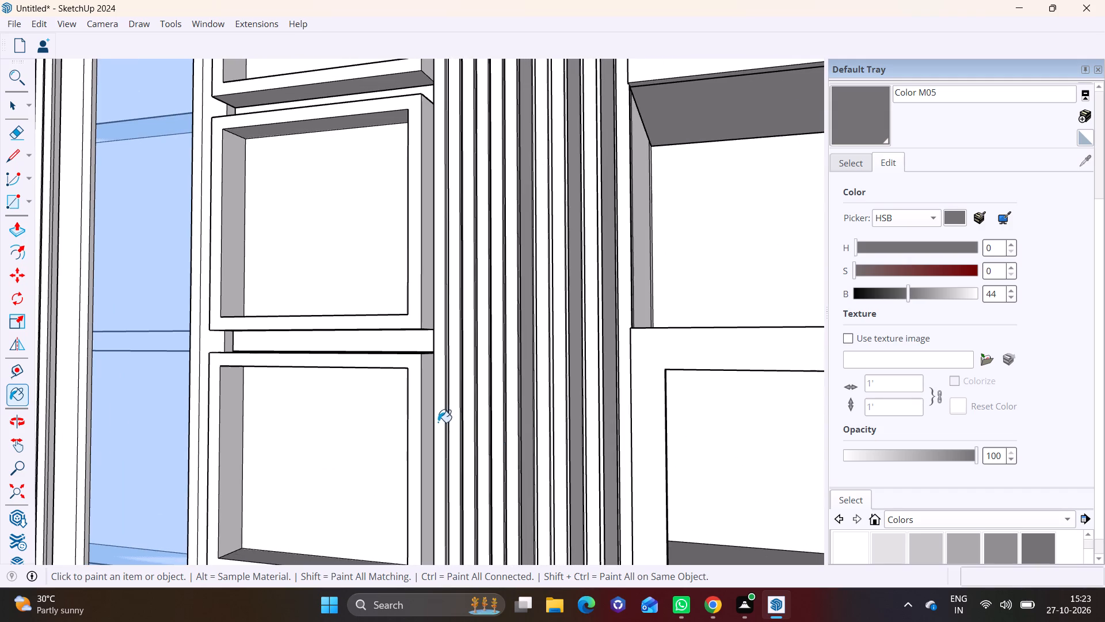
left_click(439, 422)
left_click(454, 421)
left_click(475, 419)
left_click(468, 415)
left_click_drag(480, 412, 490, 412)
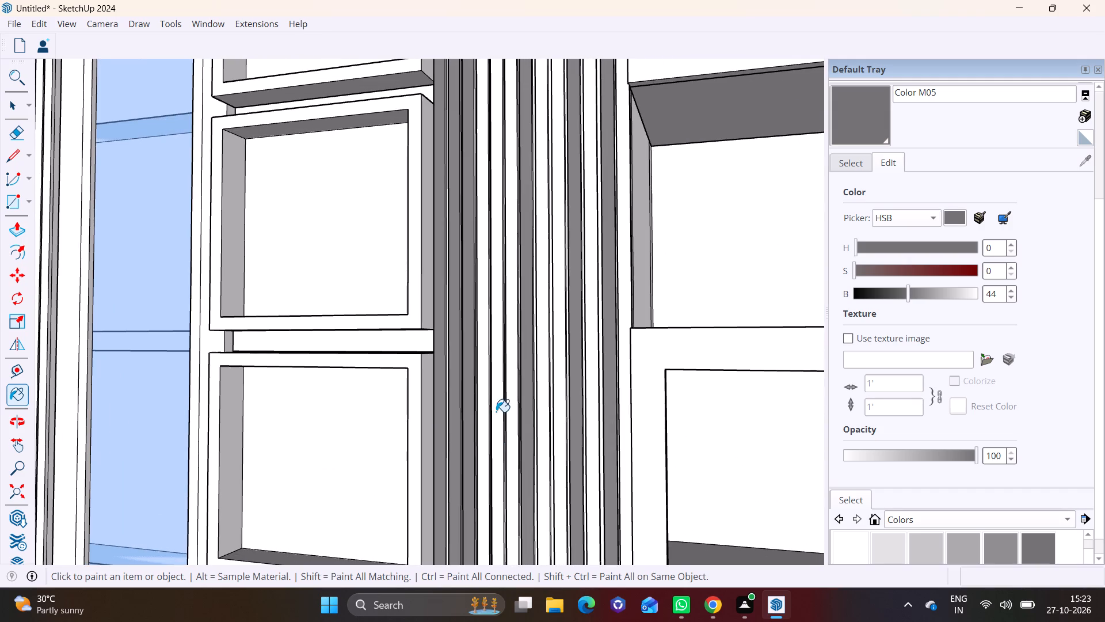
left_click(485, 413)
left_click(498, 409)
left_click(509, 405)
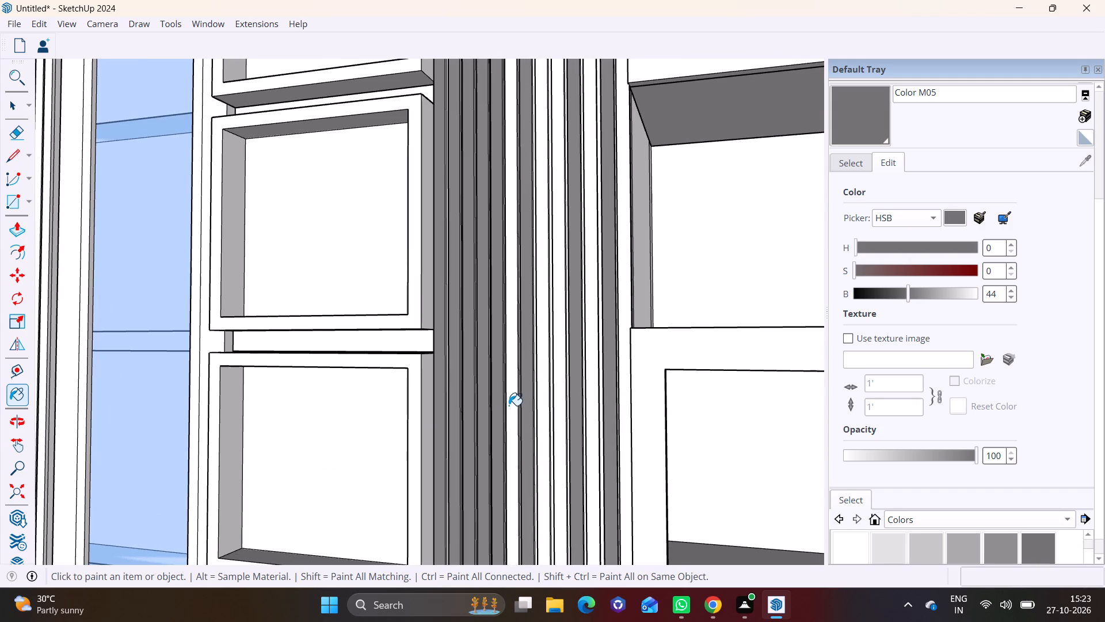
left_click(538, 407)
left_click(557, 407)
left_click(543, 407)
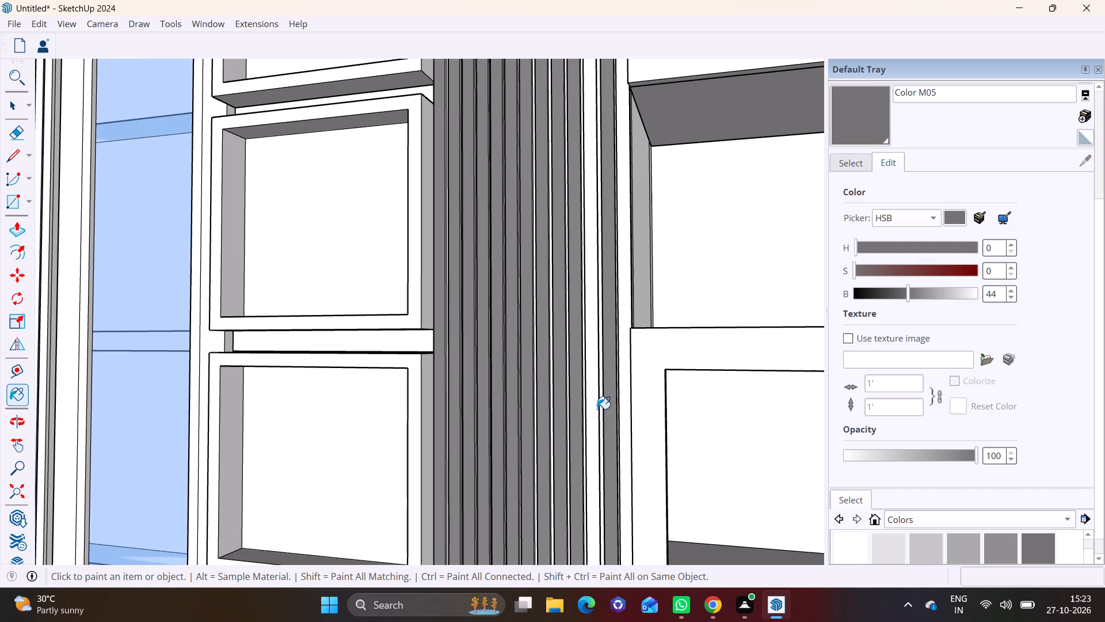
left_click(593, 408)
Paint all the slats of the other slatted panel, between the open shelves and the glass door, with Color M05.
scroll(417, 453, "down", 11)
middle_click_drag(421, 459, 620, 446)
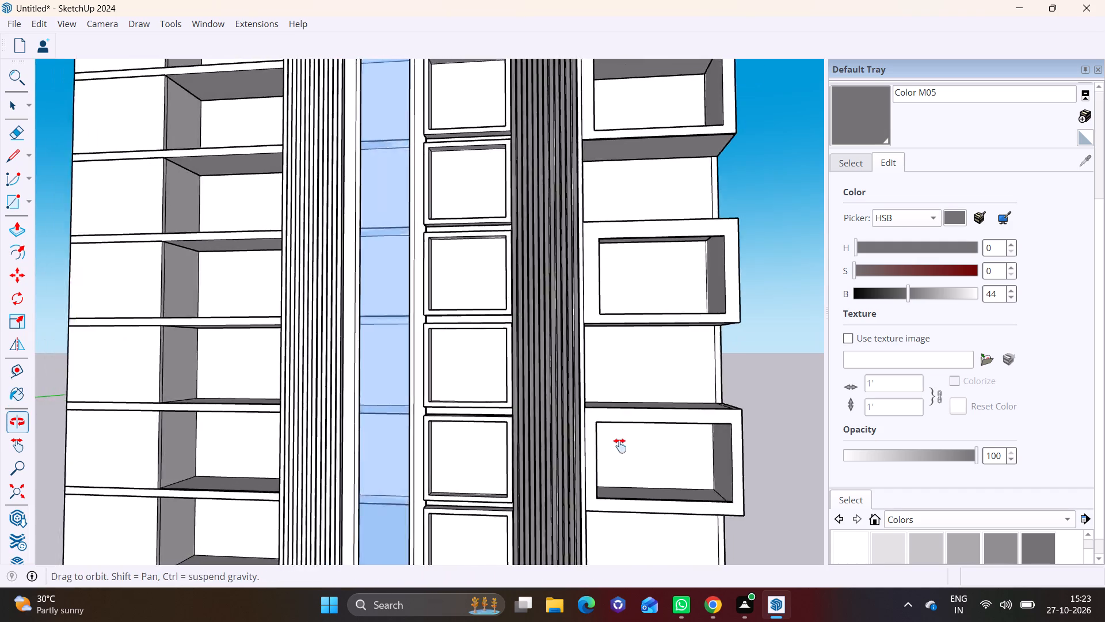
middle_click_drag(620, 446, 702, 436)
scroll(513, 389, "up", 10)
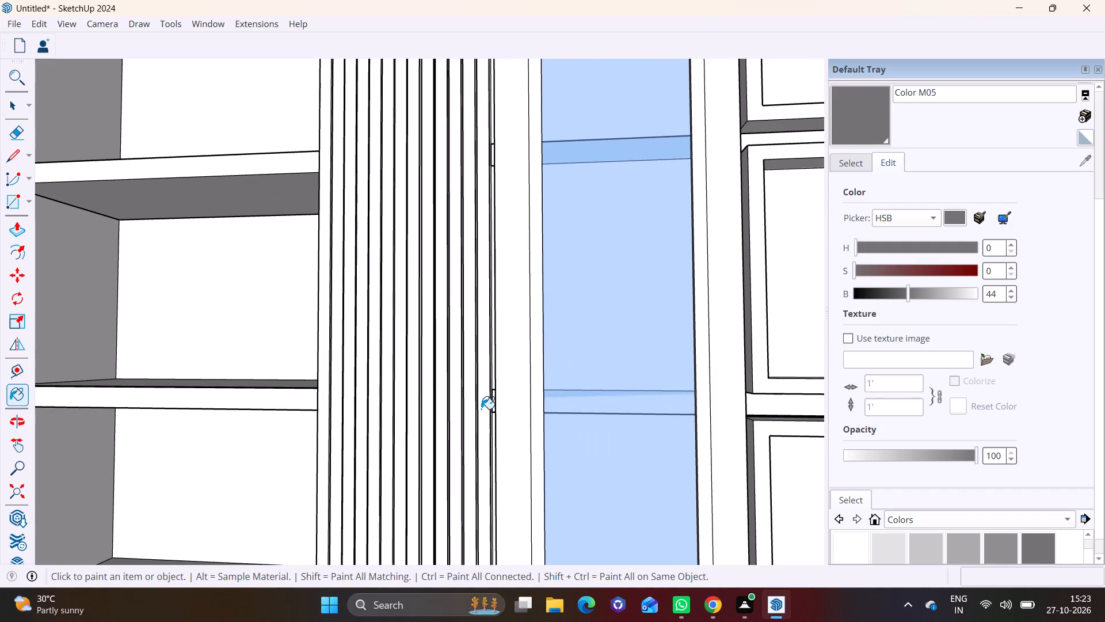
left_click(481, 409)
left_click(473, 407)
left_click(455, 407)
left_click(443, 409)
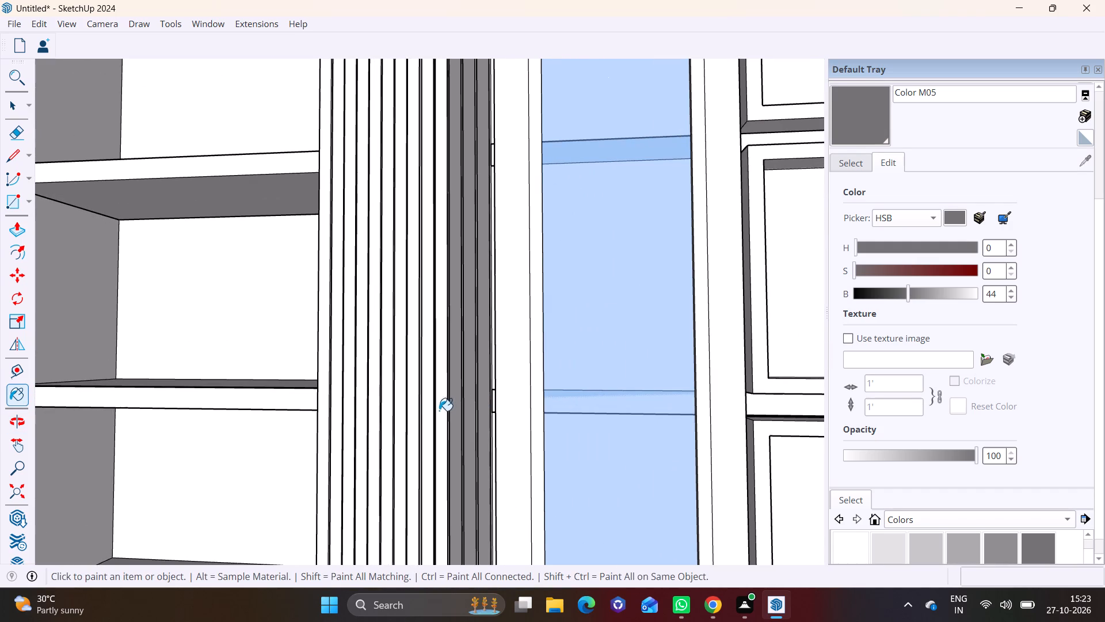
left_click(428, 415)
left_click(412, 415)
left_click(397, 415)
left_click(387, 415)
left_click(374, 418)
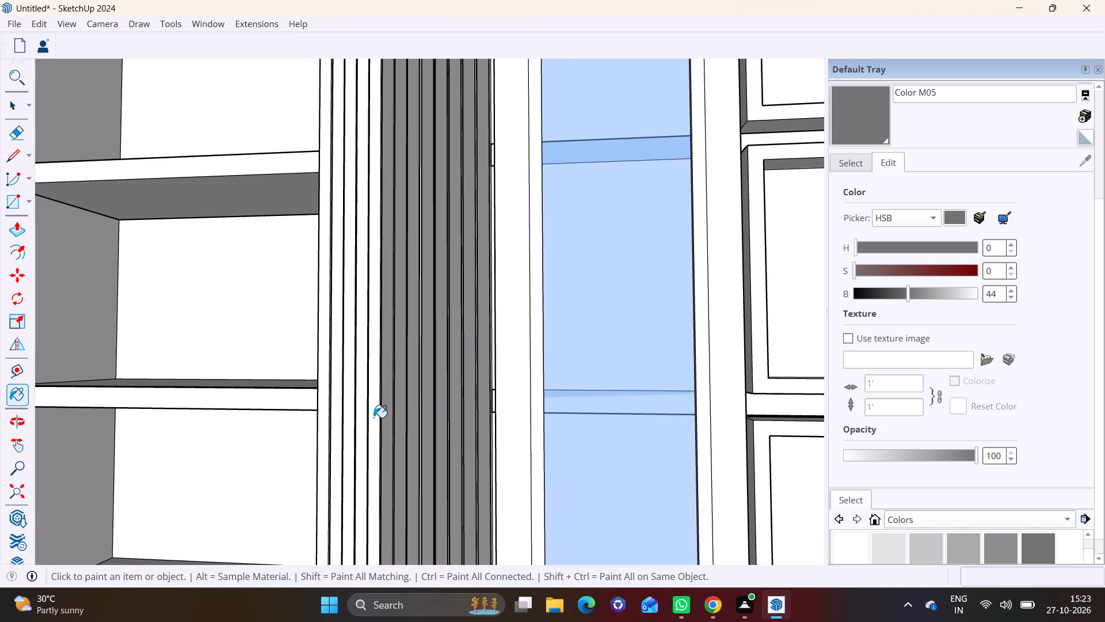
left_click(356, 419)
left_click(344, 420)
left_click(331, 420)
left_click(319, 415)
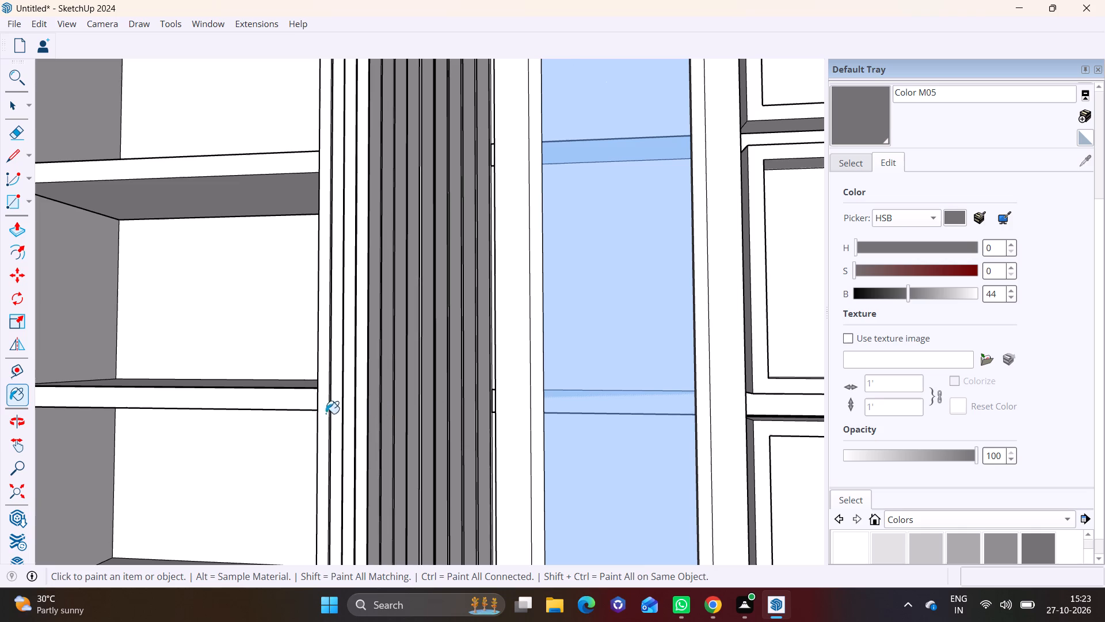
left_click(334, 410)
left_click(352, 407)
left_click(360, 405)
Examine the painted slatted panels, glass door and square drawer fronts from several angles.
scroll(456, 427, "down", 9)
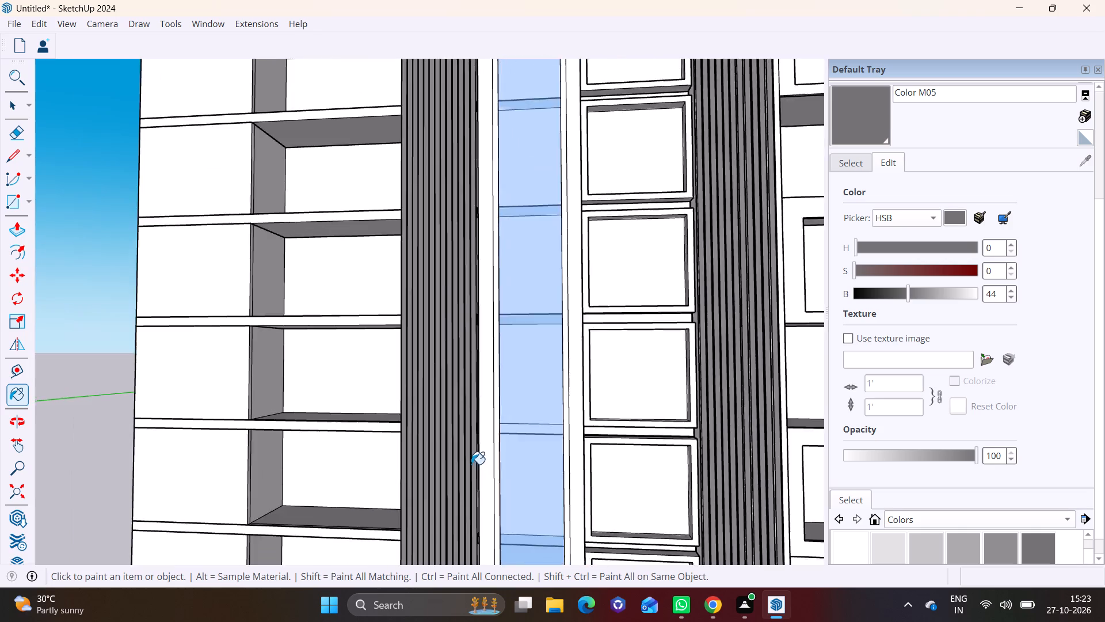
scroll(471, 464, "down", 9)
middle_click_drag(550, 458, 394, 374)
middle_click_drag(509, 382, 421, 401)
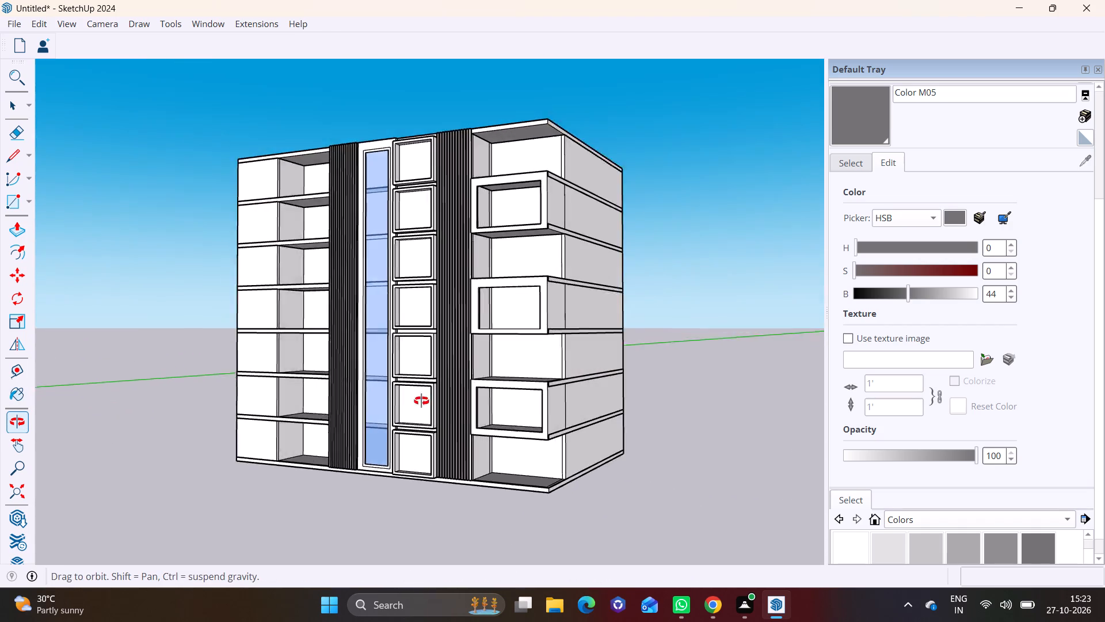
middle_click_drag(421, 401, 358, 403)
scroll(410, 399, "up", 6)
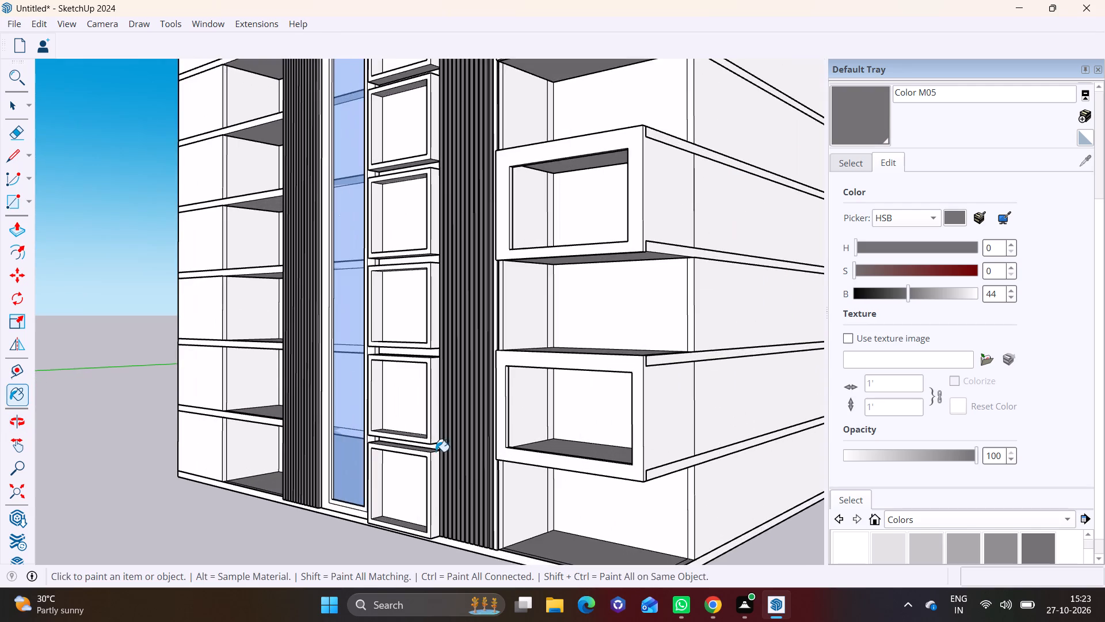
middle_click_drag(473, 485, 513, 427, "shift")
scroll(471, 447, "up", 1)
middle_click_drag(471, 447, 759, 471)
scroll(520, 466, "down", 3)
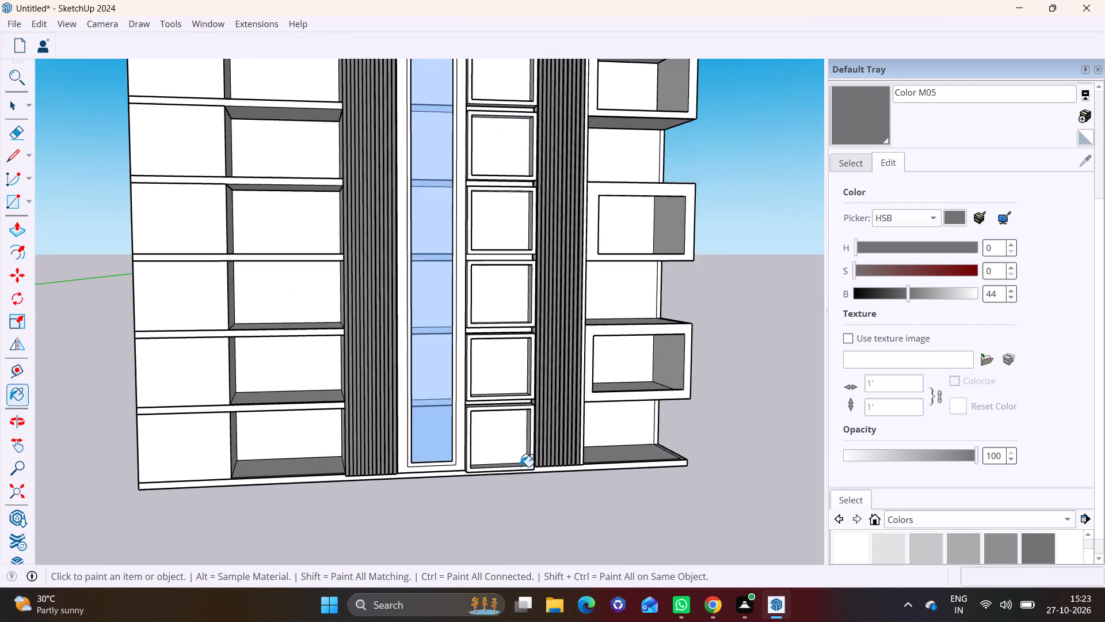
scroll(519, 466, "down", 3)
middle_click_drag(501, 460, 396, 479, "shift")
middle_click_drag(482, 465, 420, 439)
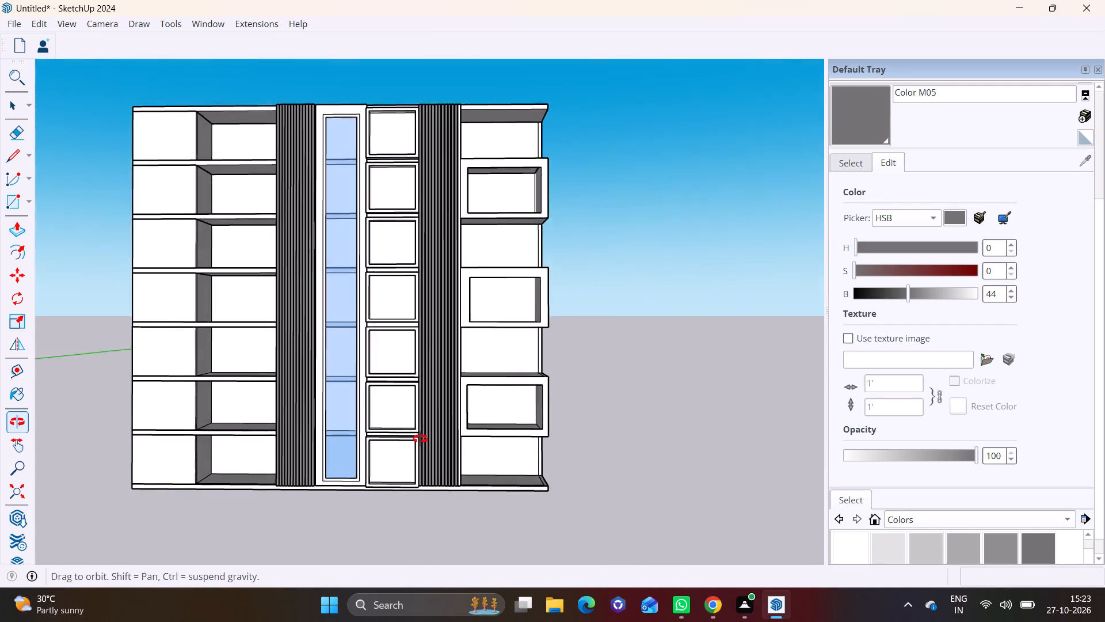
middle_click_drag(420, 439, 397, 419)
scroll(380, 401, "up", 9)
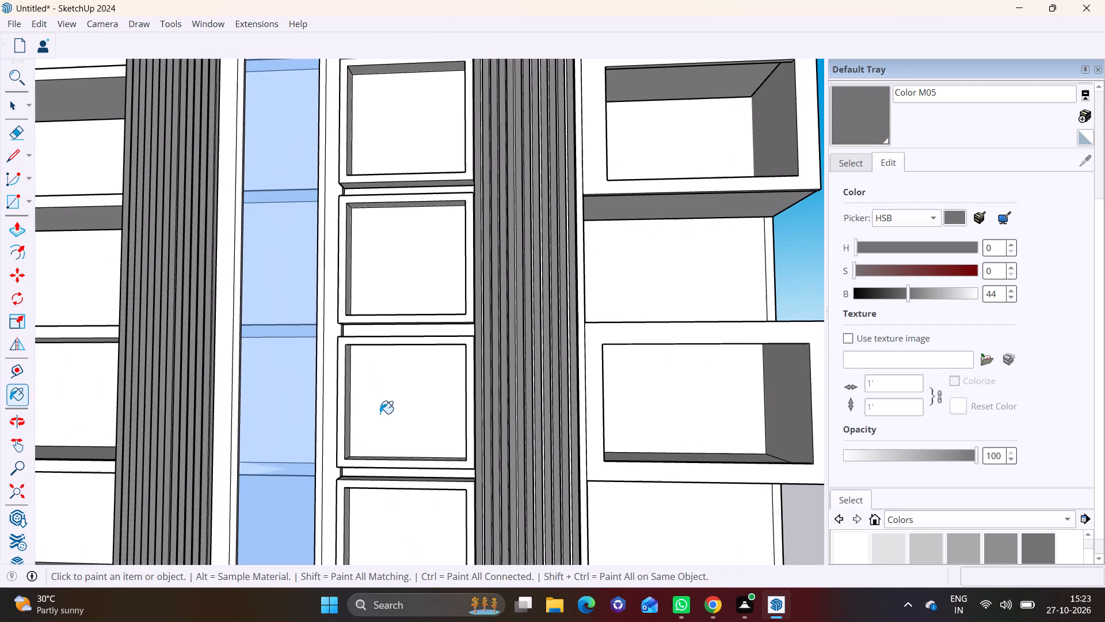
middle_click_drag(380, 418, 404, 437, "shift")
Open 3D Warehouse and activate its content search.
left_click(194, 22)
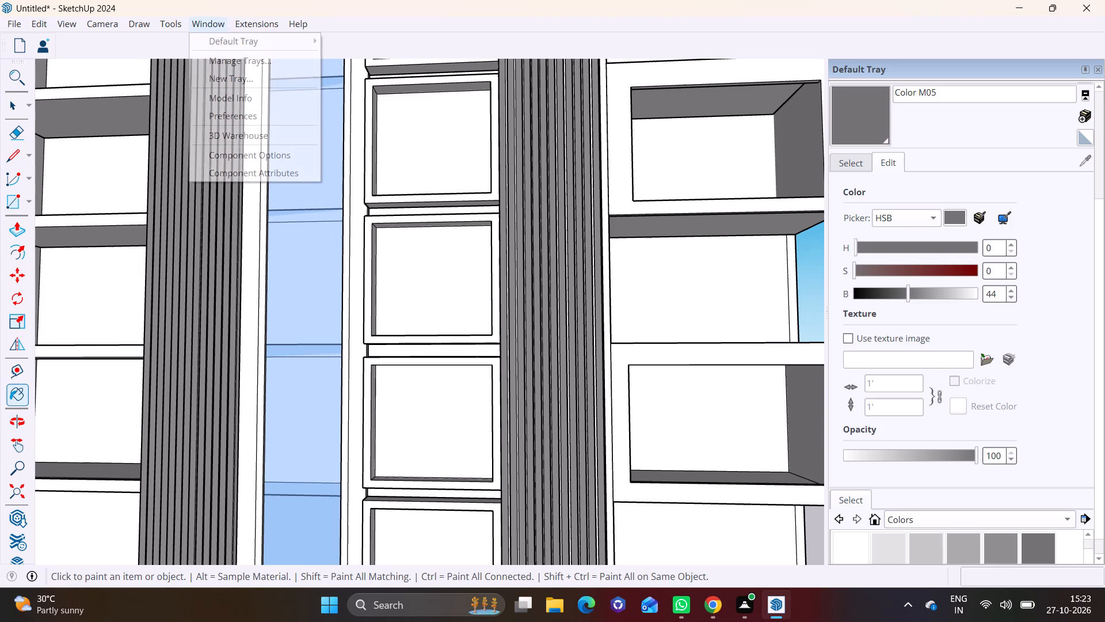
left_click(240, 130)
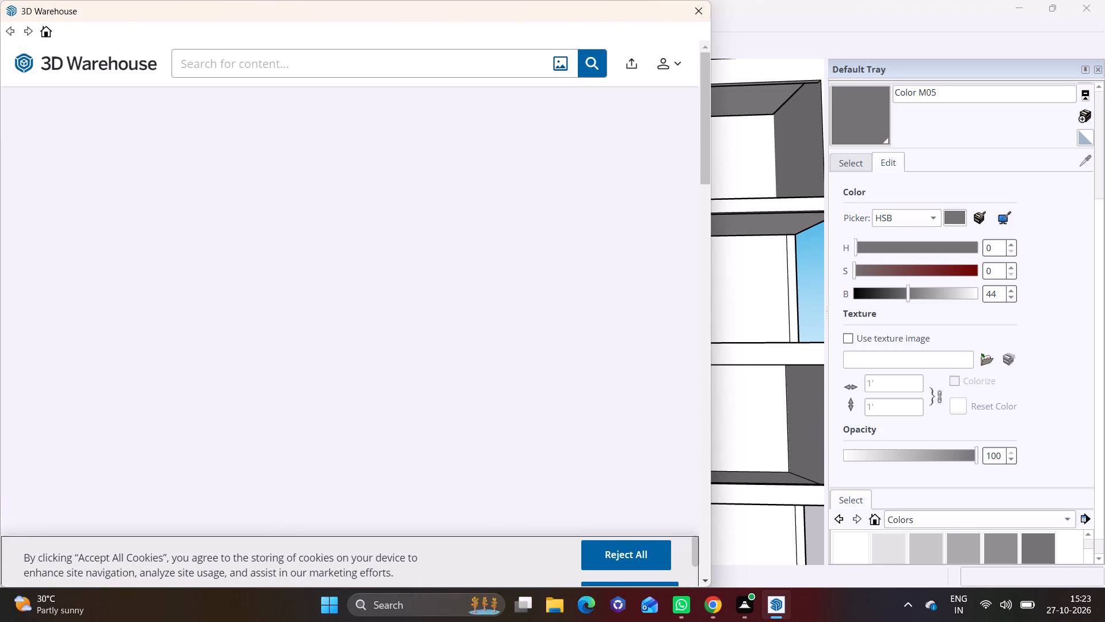
scroll(691, 423, "down", 5)
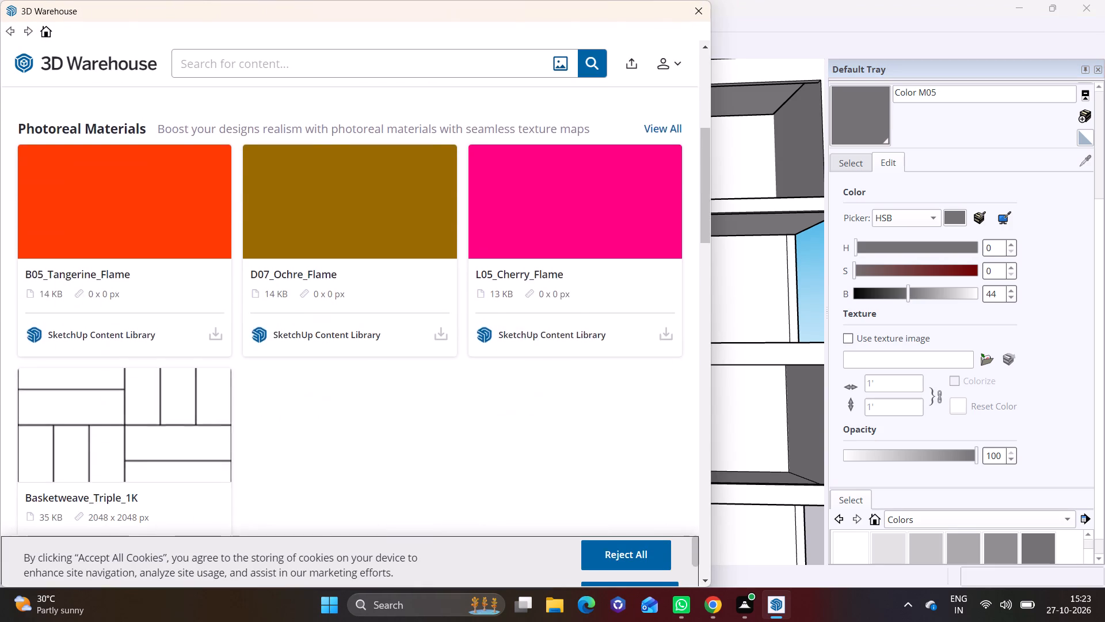
scroll(622, 347, "up", 9)
left_click(350, 72)
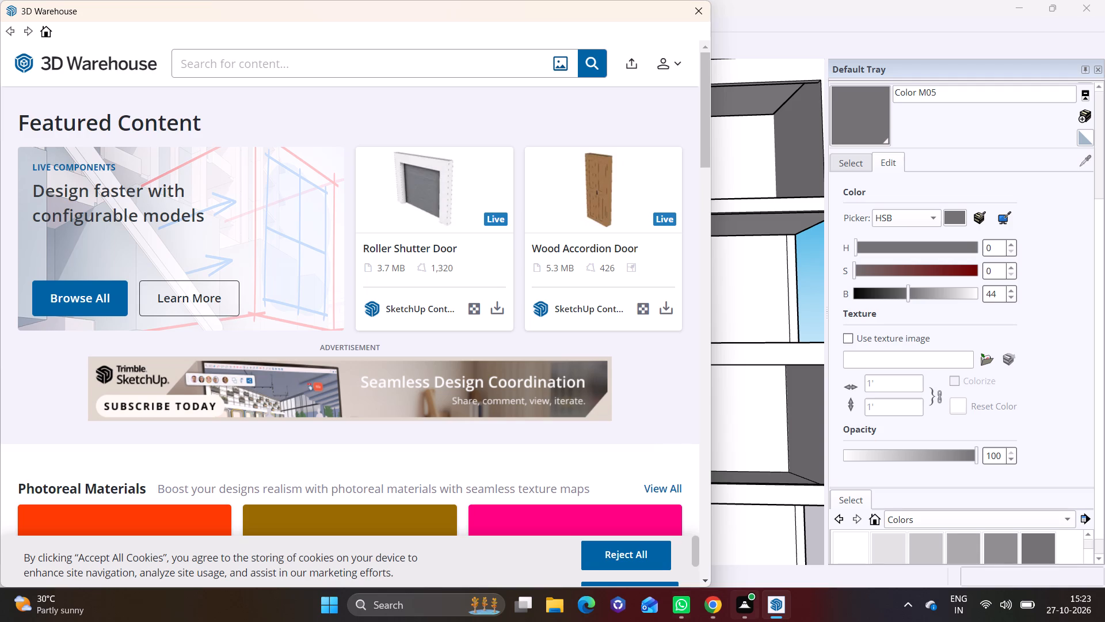
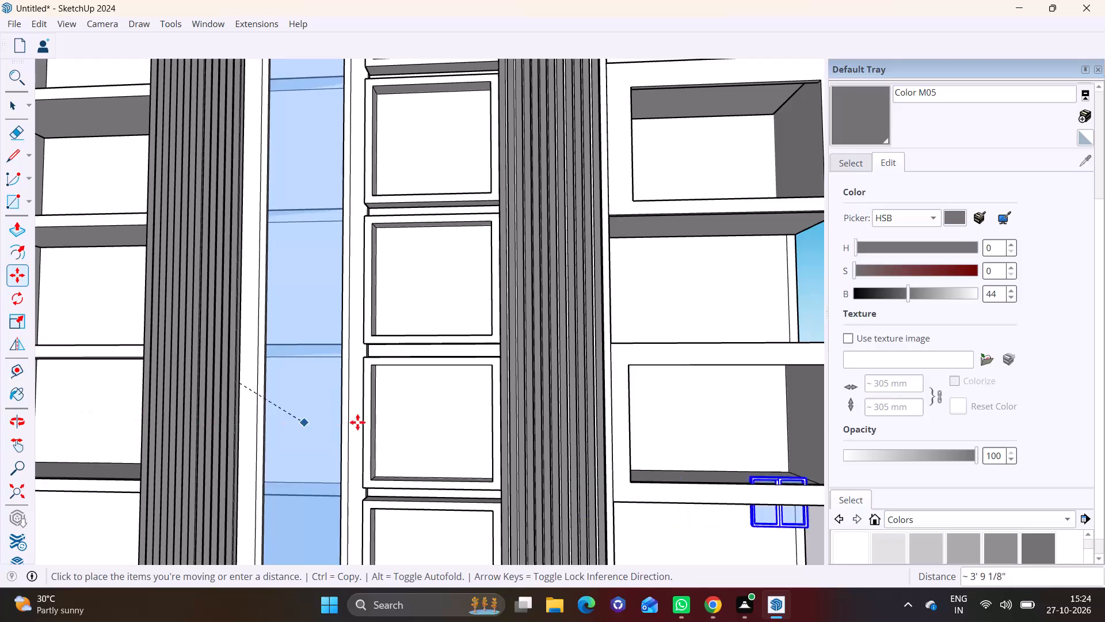
Move the two-pane aluminium window component about 26 feet onto the recess of a square drawer front beside the glass door.
left_click(311, 373)
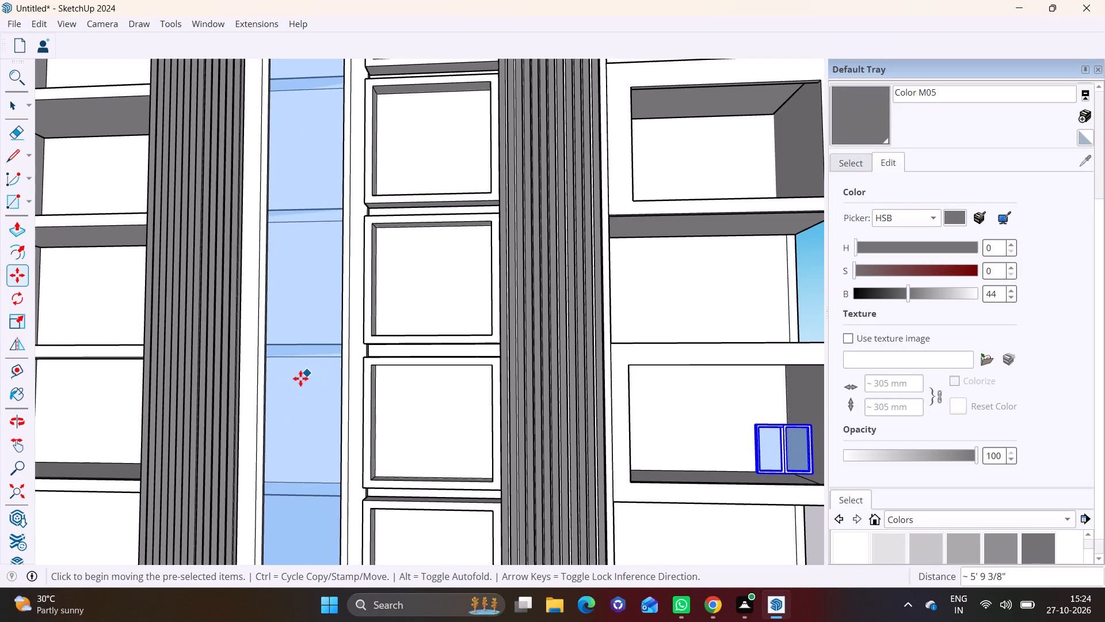
key("m")
scroll(773, 567, "left", 1)
left_click(814, 470)
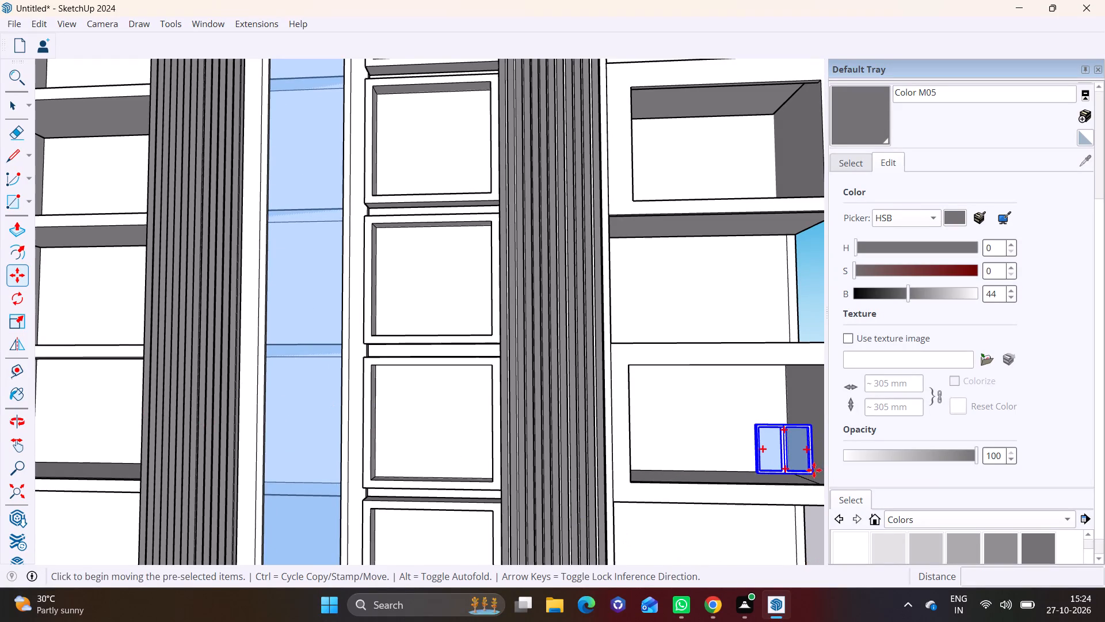
scroll(452, 461, "up", 4)
middle_click_drag(452, 462, 384, 505)
left_click(436, 493)
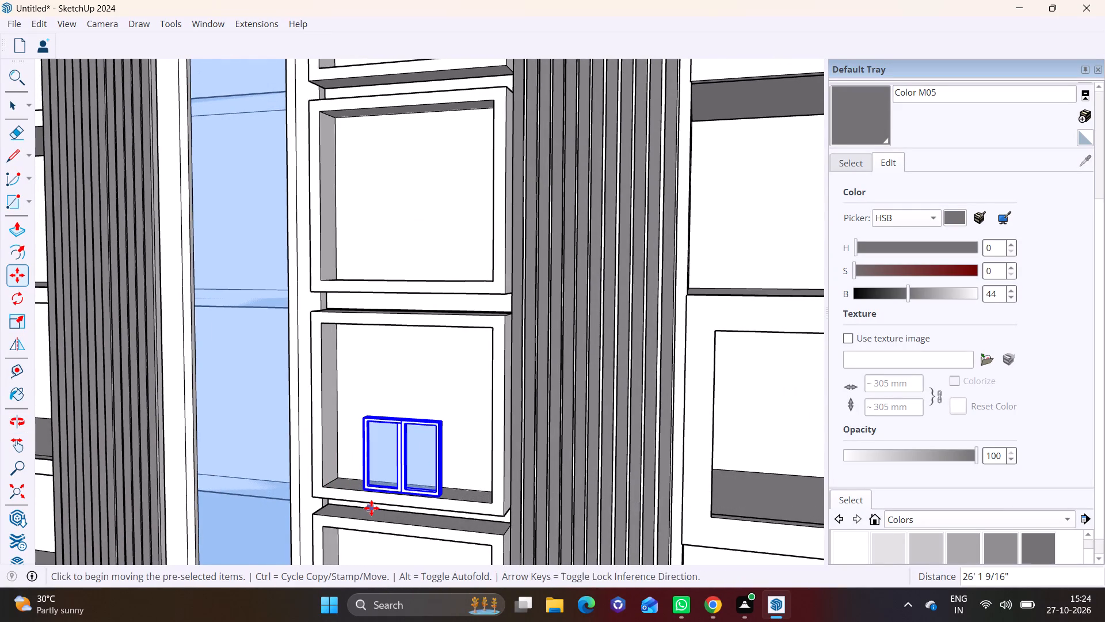
Reposition the window component in front of the middle of that drawer front's recess.
left_click(371, 508)
scroll(371, 508, "down", 2)
middle_click_drag(383, 509, 411, 457)
scroll(386, 449, "up", 2)
left_click(375, 472)
left_click_drag(374, 412, 361, 378)
scroll(361, 378, "up", 2)
left_click(376, 424)
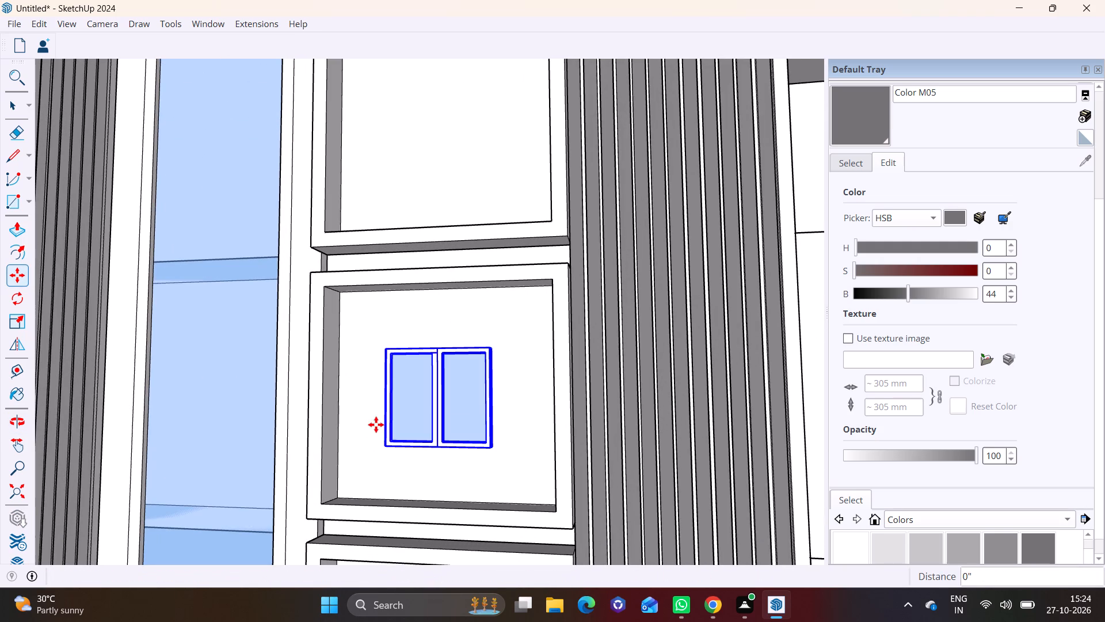
Open the drawer front behind the window for editing and push the left inner side of its recess inward.
key("space")
left_click(14, 105)
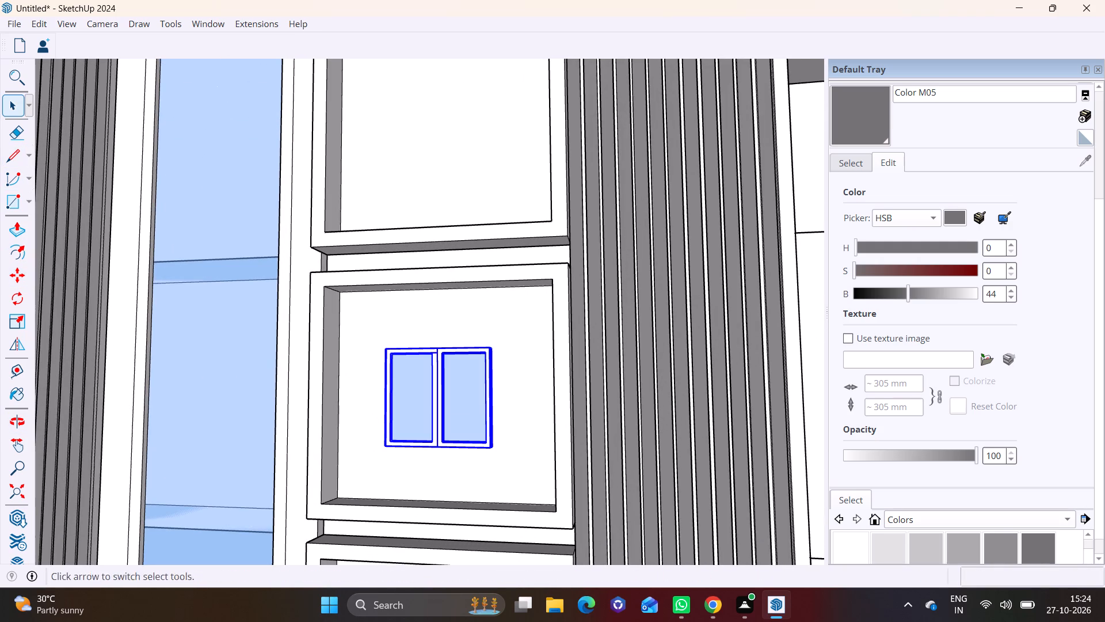
scroll(357, 355, "up", 3)
left_click(322, 380)
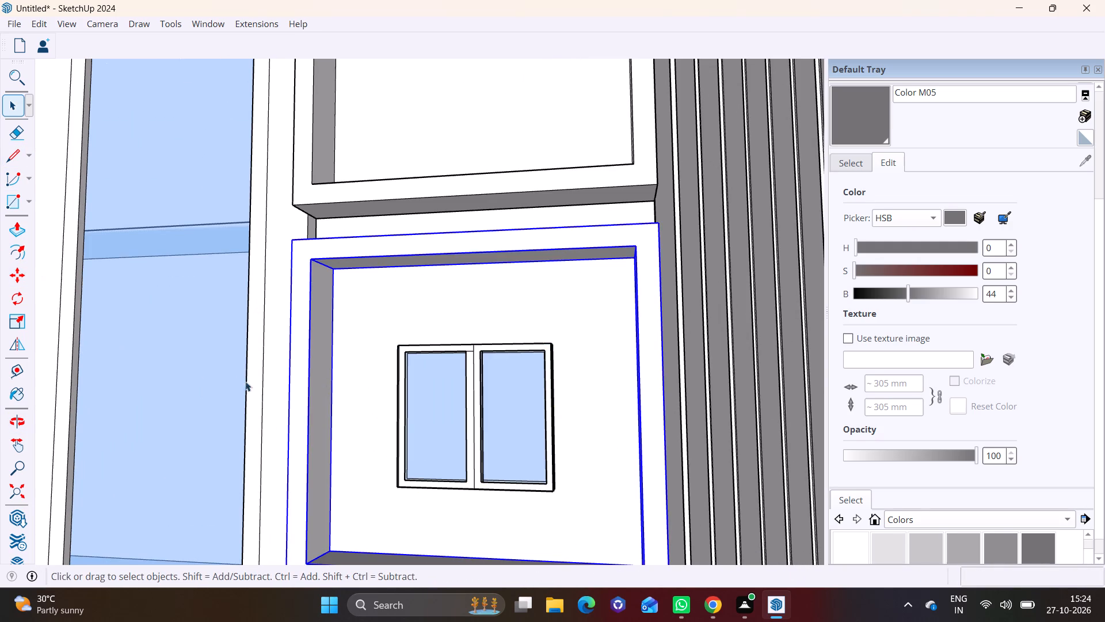
triple_click(318, 379)
left_click(320, 379)
left_click(322, 386)
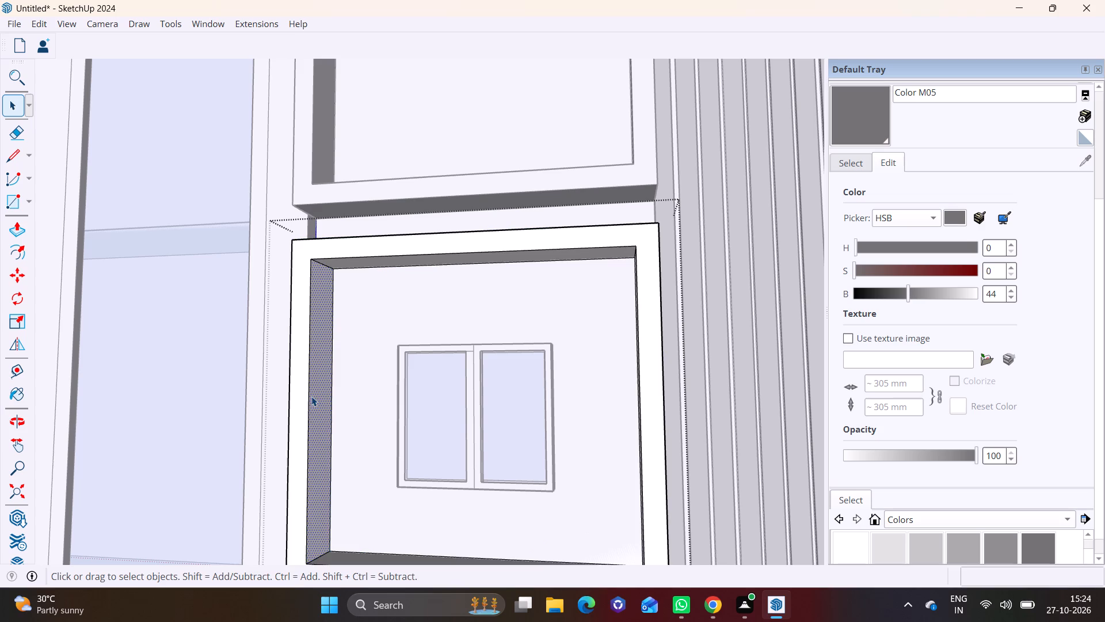
left_click(13, 222)
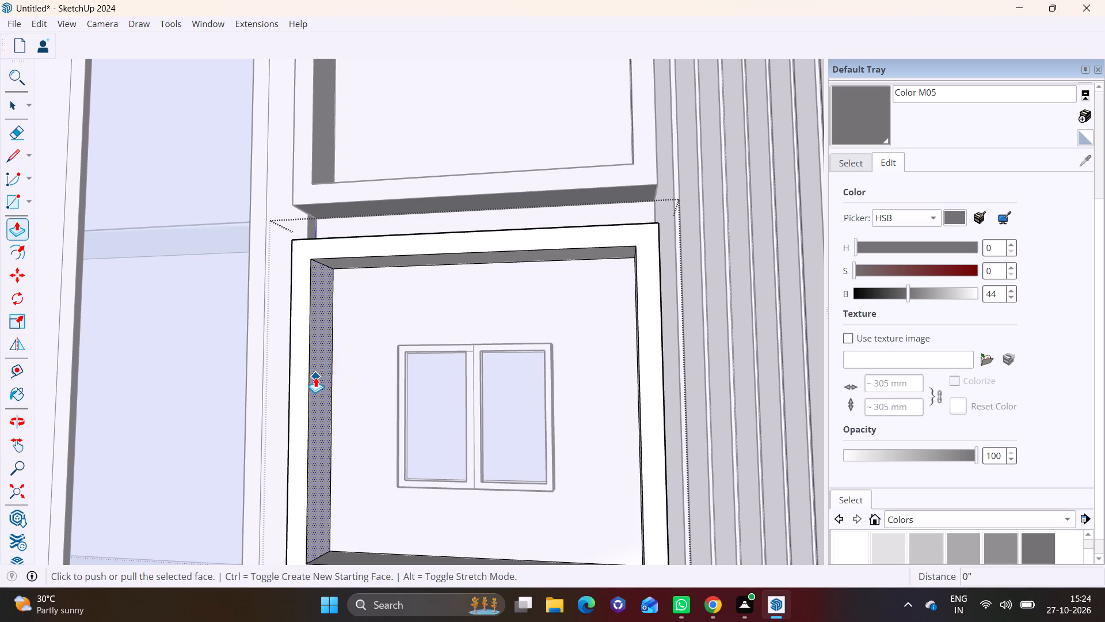
left_click(315, 377)
left_click(369, 392)
left_click_drag(369, 392, 576, 511)
Push the right inner side of the recess inward, adjusting it so the opening is slightly wider than the window.
middle_click_drag(582, 516, 672, 527)
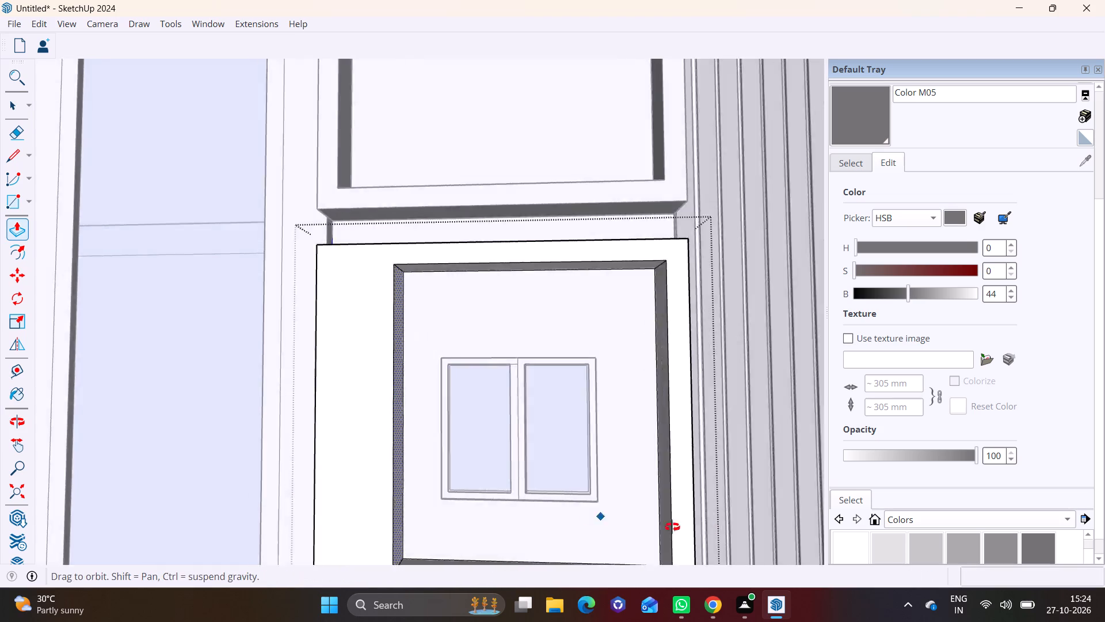
middle_click_drag(672, 527, 851, 532)
key("space")
left_click(694, 331)
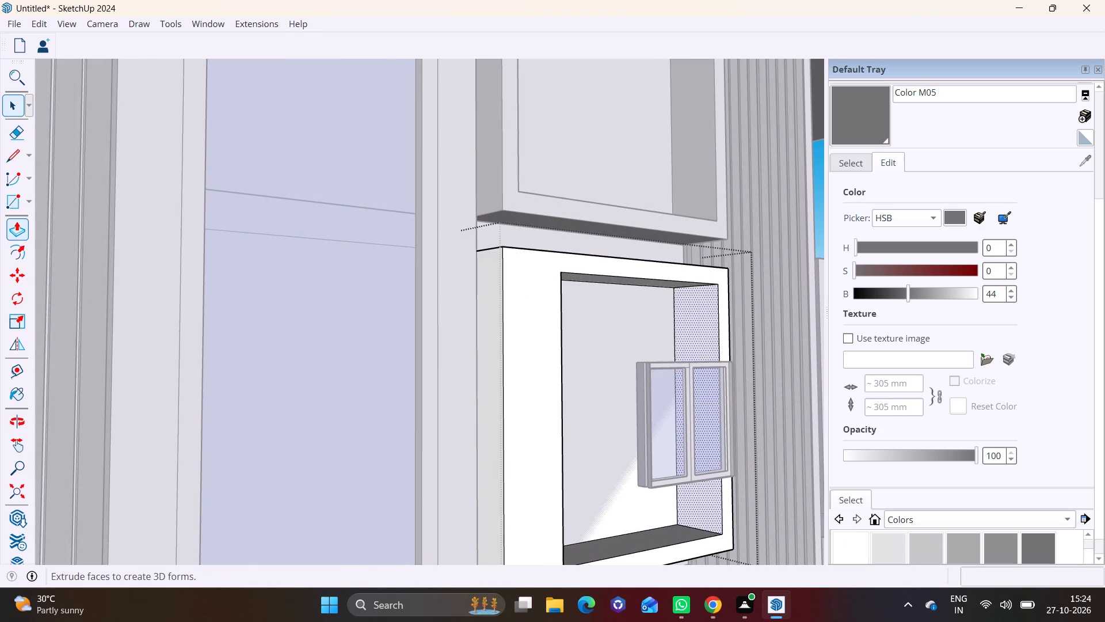
left_click(18, 229)
left_click(700, 327)
left_click(657, 332)
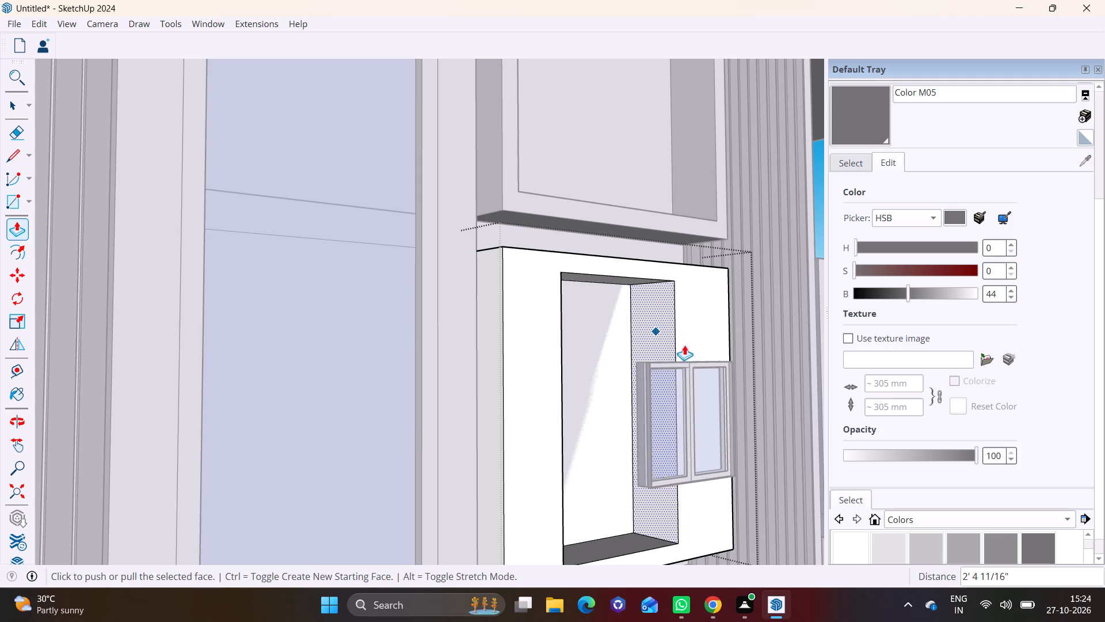
middle_click_drag(724, 348, 577, 333)
scroll(461, 366, "down", 1)
middle_click_drag(461, 371, 444, 377)
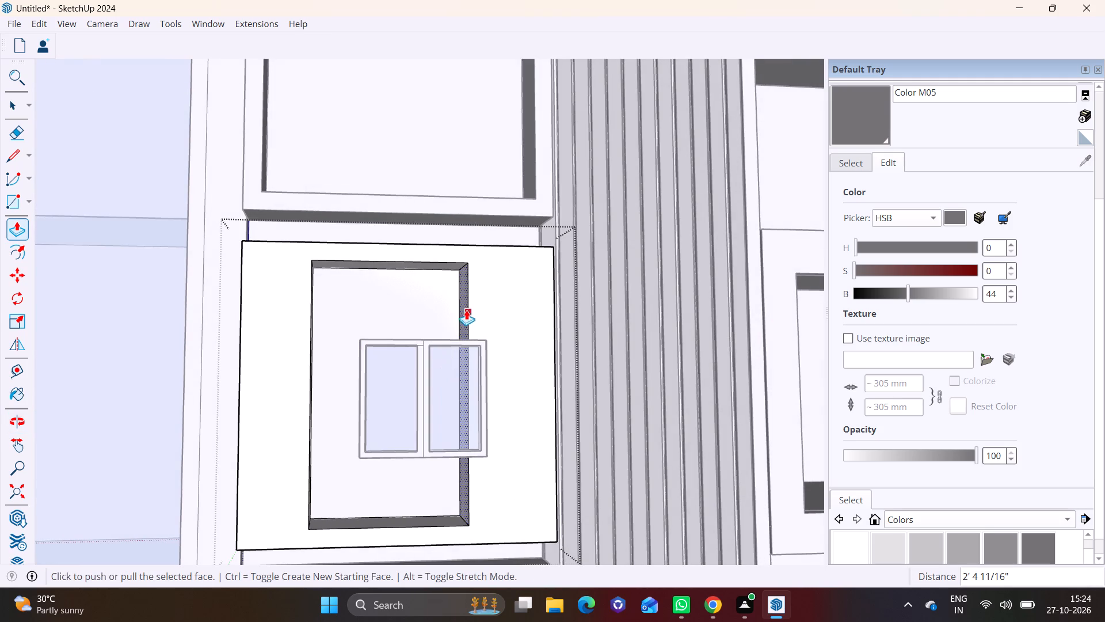
left_click(462, 305)
left_click(481, 305)
Push the top inner face of the recess down about 2' 11/16" towards the window's upper edge.
middle_click_drag(454, 371, 413, 394)
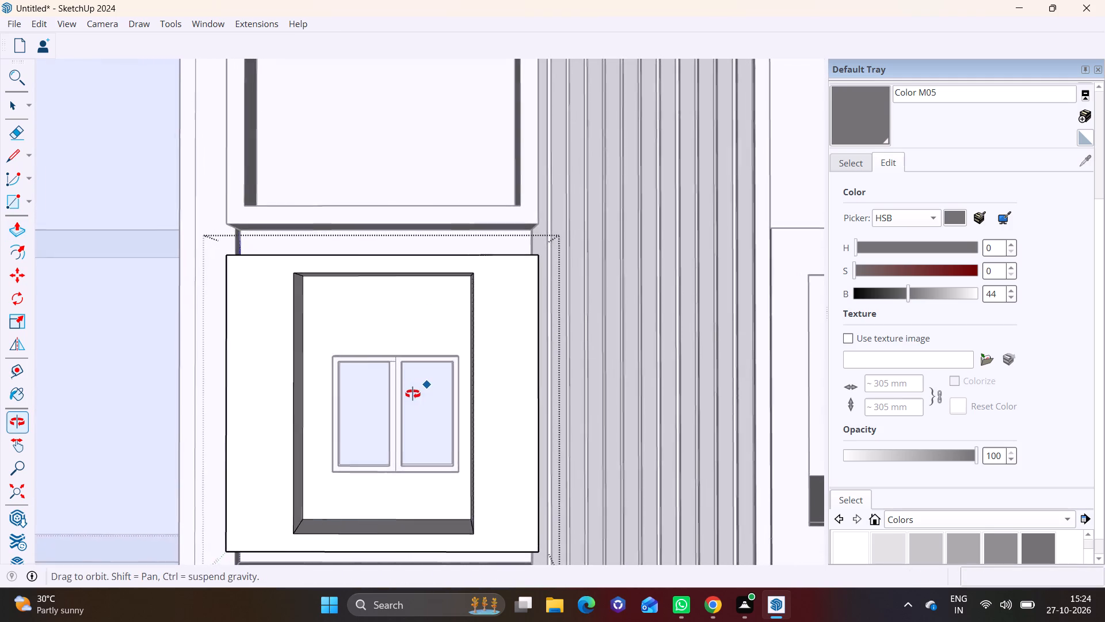
middle_click_drag(413, 394, 410, 394)
scroll(375, 410, "up", 2)
middle_click_drag(379, 415, 442, 386)
key("space")
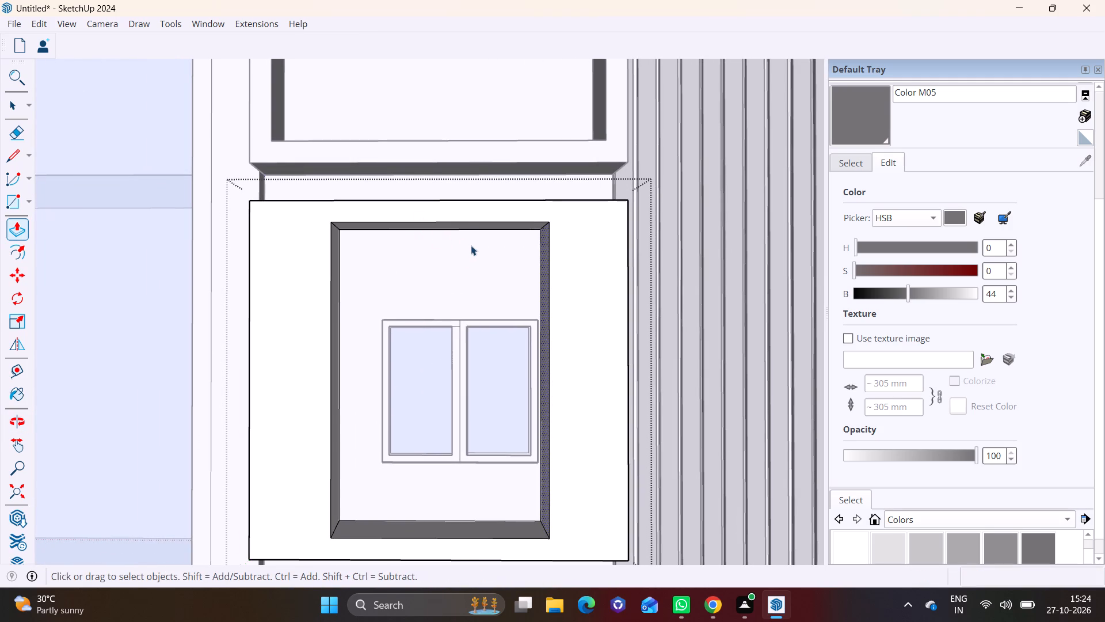
left_click(463, 227)
left_click(4, 236)
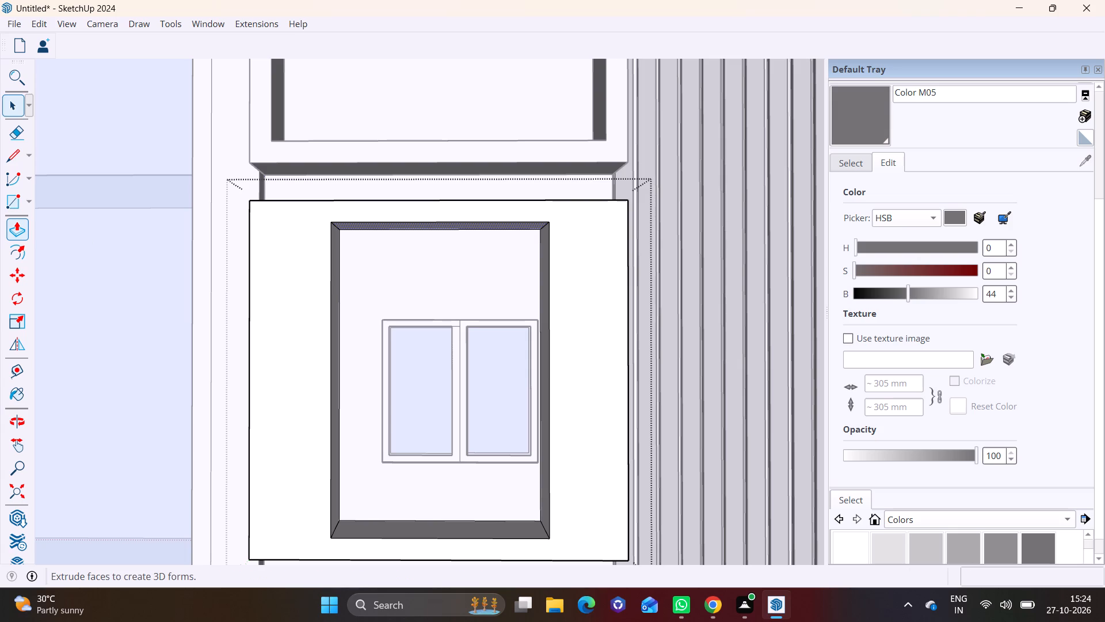
left_click(12, 231)
left_click(389, 226)
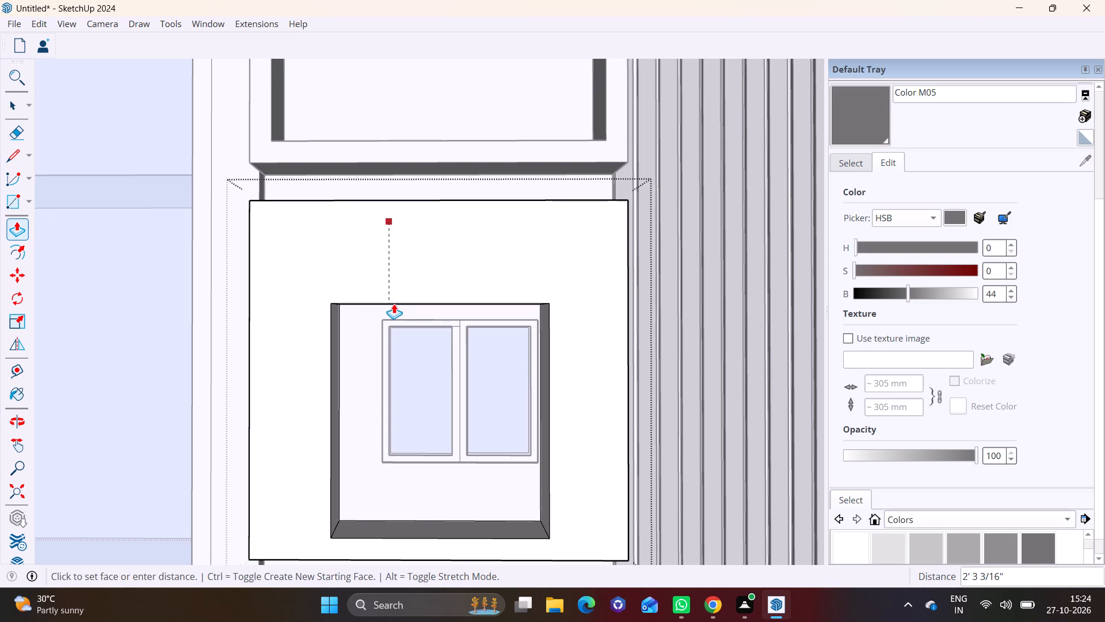
left_click(391, 297)
Push the bottom inner face of the recess up about 1' 10 15/16" towards the window's lower edge.
middle_click_drag(448, 431, 498, 287, "shift")
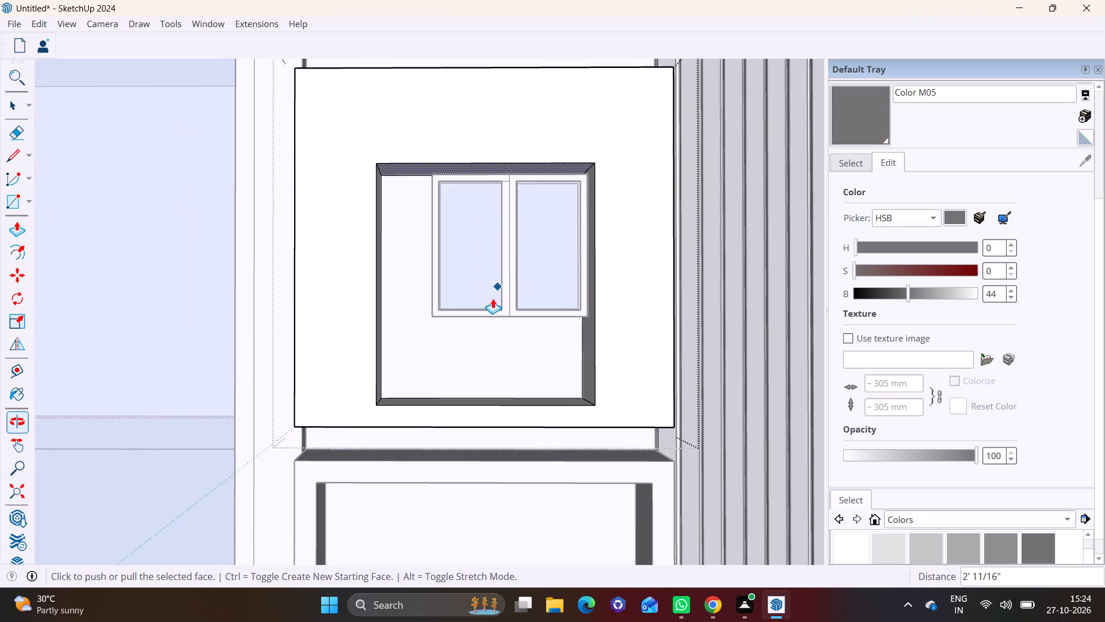
key("space")
middle_click_drag(483, 380, 475, 435)
left_click(475, 430)
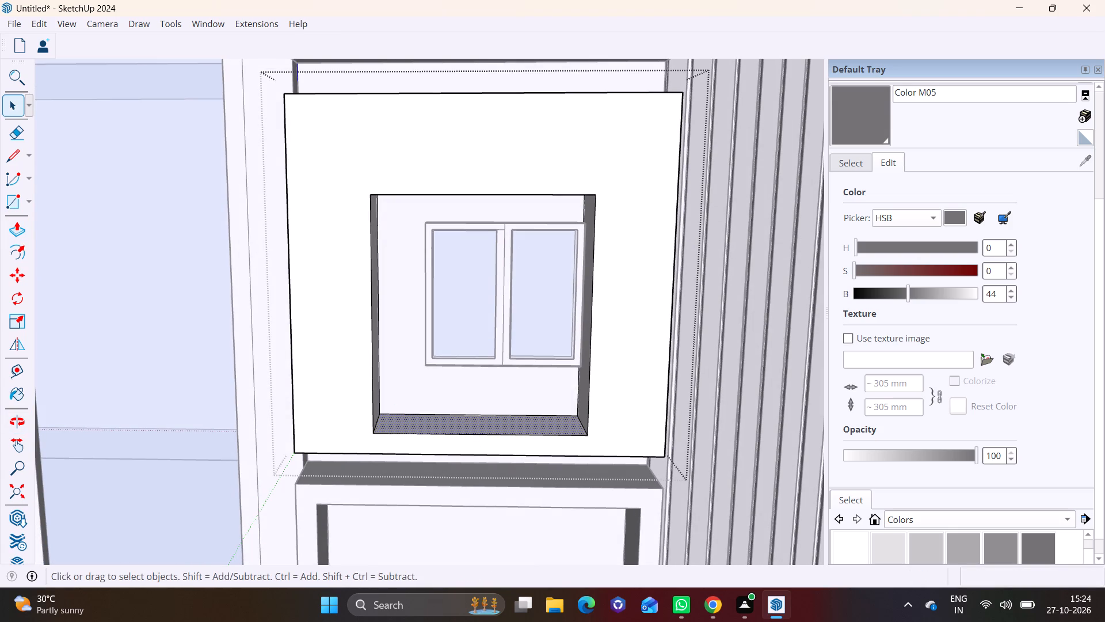
left_click(12, 219)
left_click(404, 423)
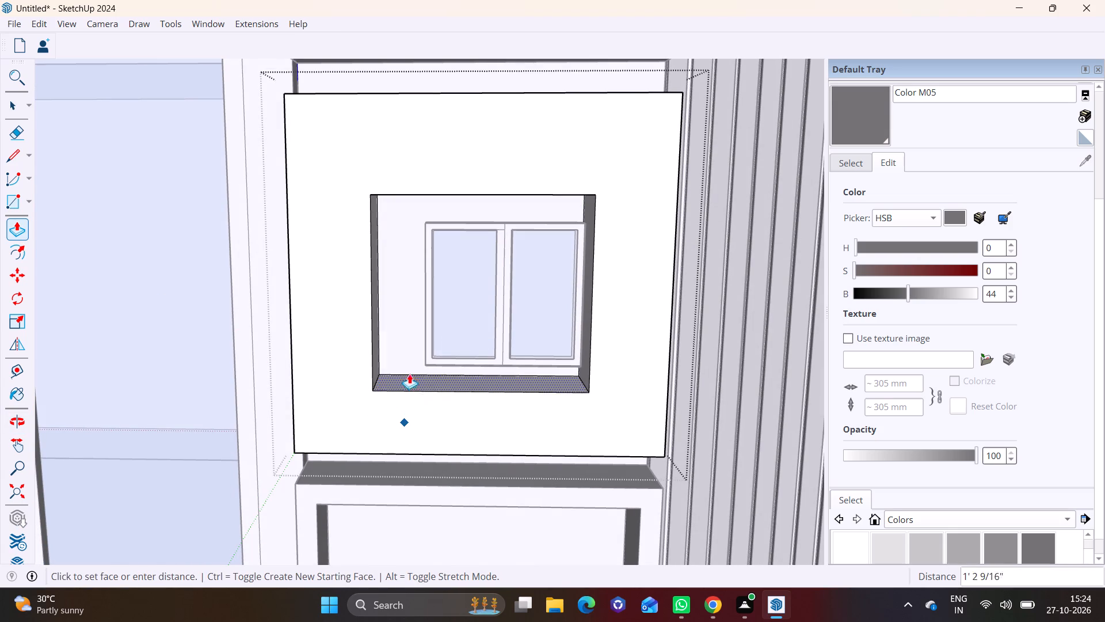
left_click(407, 361)
Leave the drawer front and move the window component about 3' 2 3/16" by its lower corner towards the opening's lower left corner.
middle_click_drag(516, 364, 524, 302)
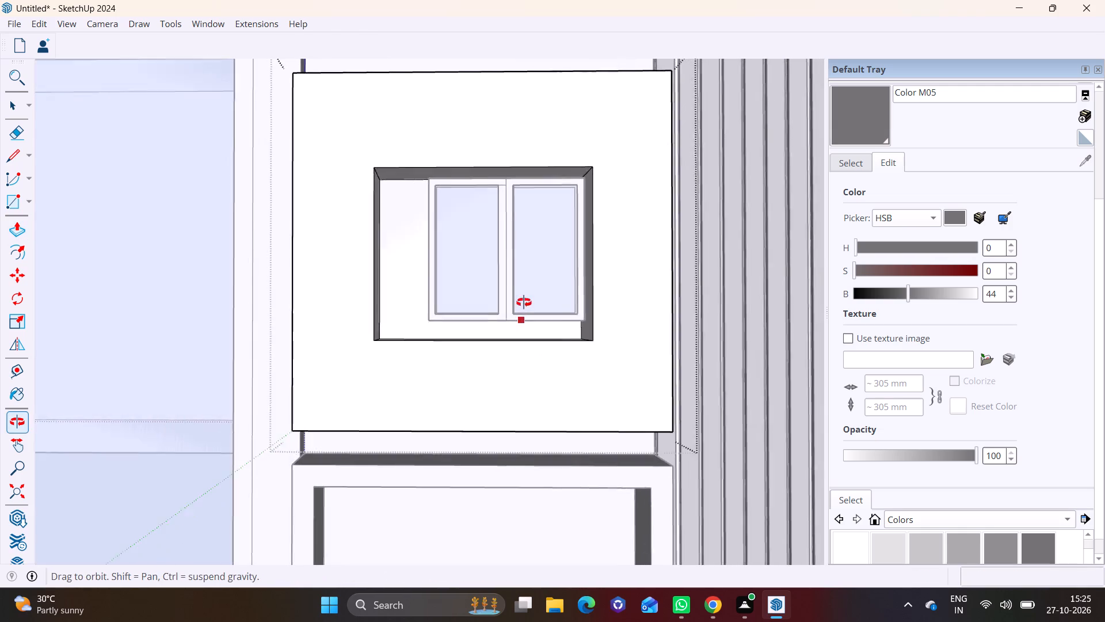
middle_click_drag(524, 302, 511, 313)
middle_click_drag(468, 302, 737, 325)
scroll(576, 292, "up", 3)
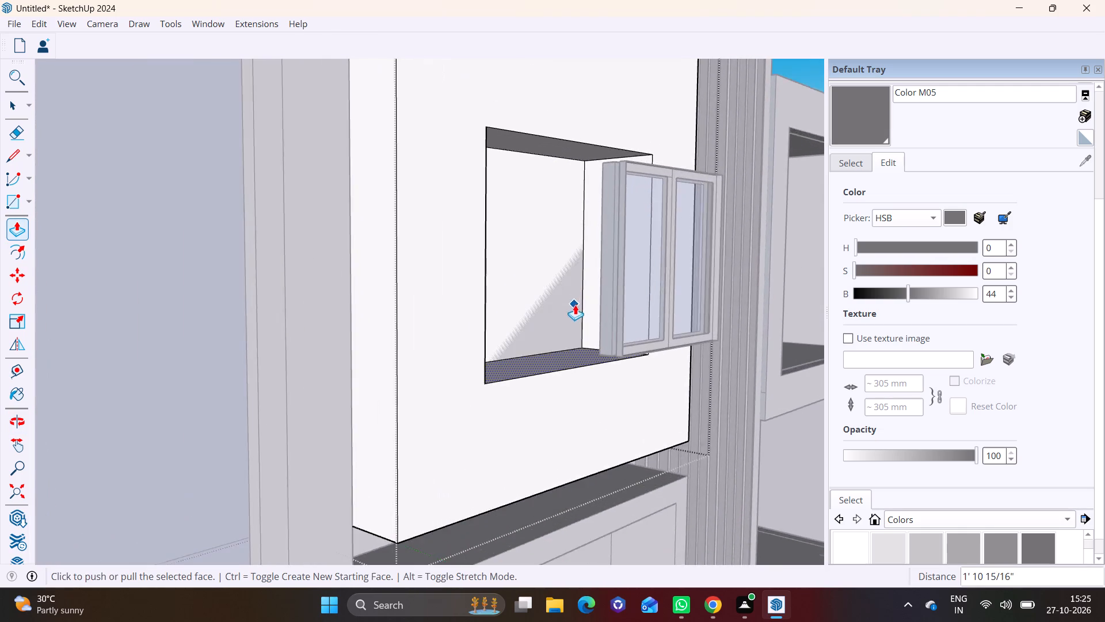
scroll(575, 305, "up", 2)
key("space")
left_click(589, 445)
left_click(624, 377)
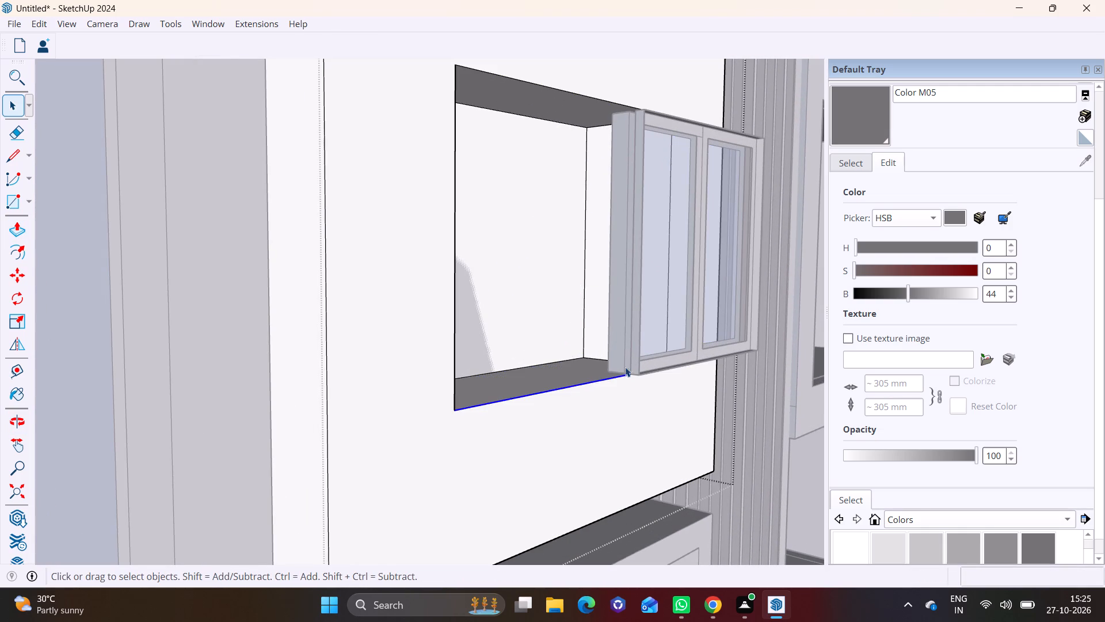
left_click(630, 355)
left_click(787, 498)
left_click(636, 358)
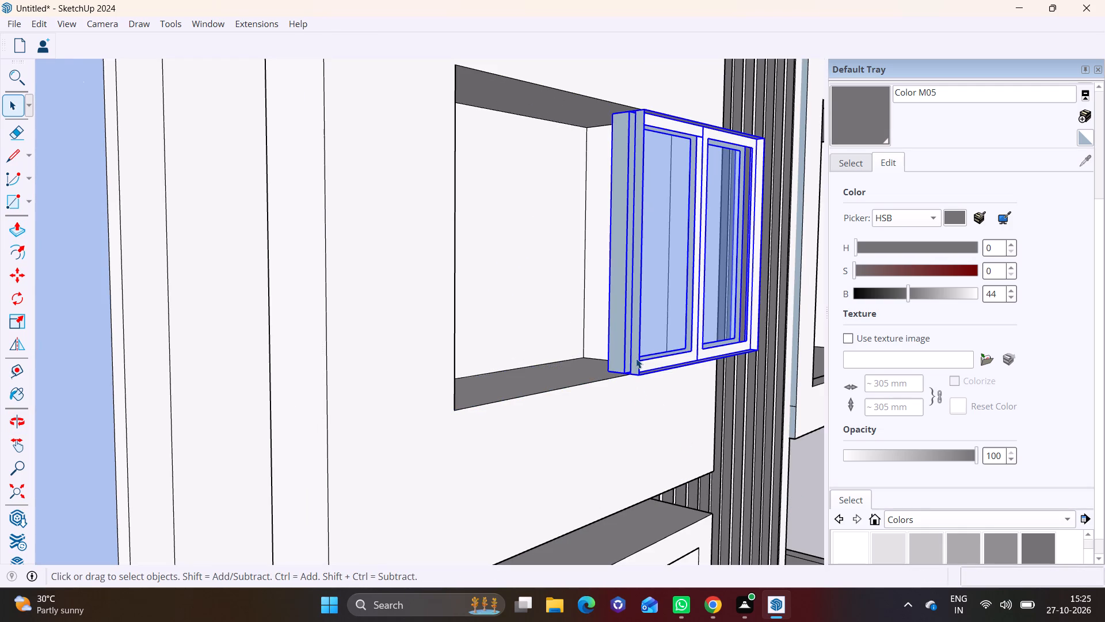
left_click_drag(618, 389, 634, 371)
key("m")
left_click(633, 377)
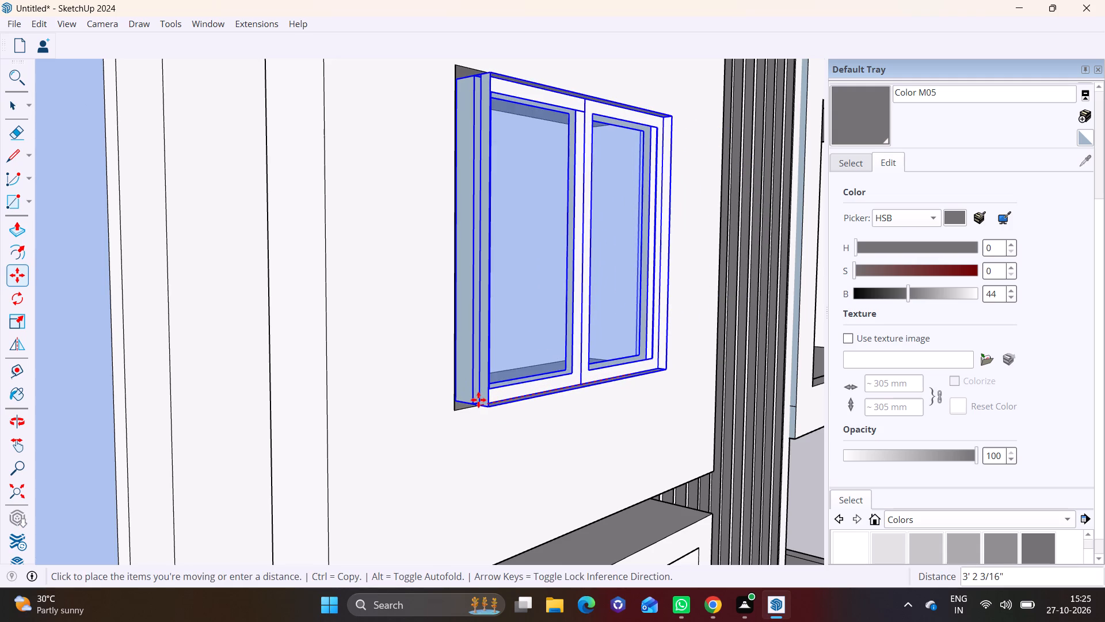
left_click(478, 400)
Move the window component by its bottom corner towards the opening's lower right corner, working from the opposite side.
middle_click_drag(641, 401, 356, 398)
scroll(350, 395, "down", 6)
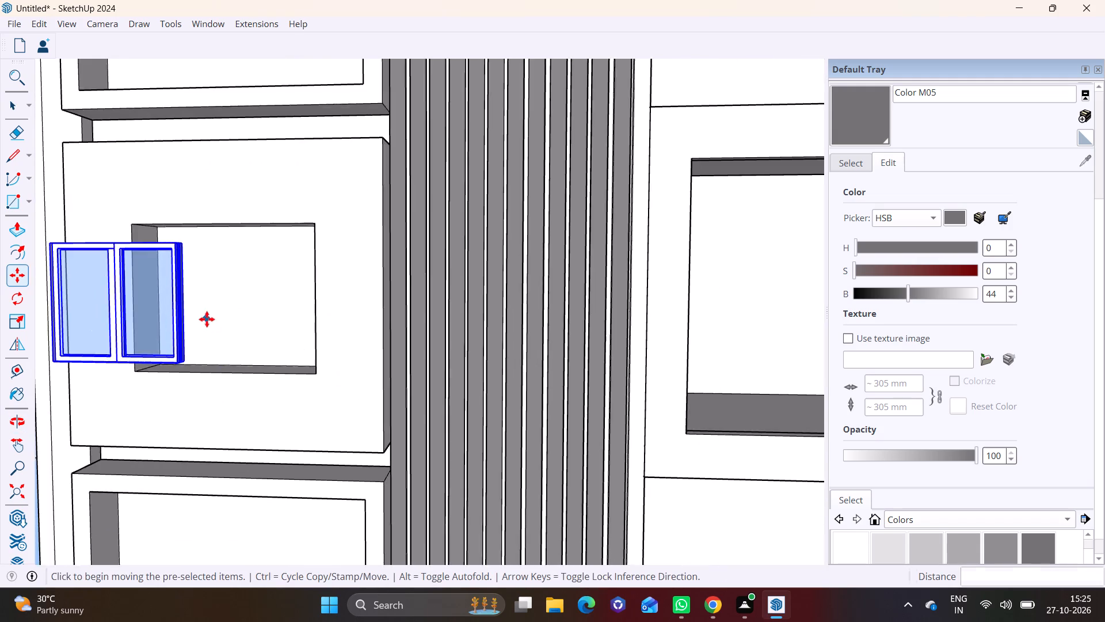
middle_click_drag(207, 319, 451, 370, "shift")
middle_click_drag(468, 442, 170, 442)
scroll(214, 411, "up", 7)
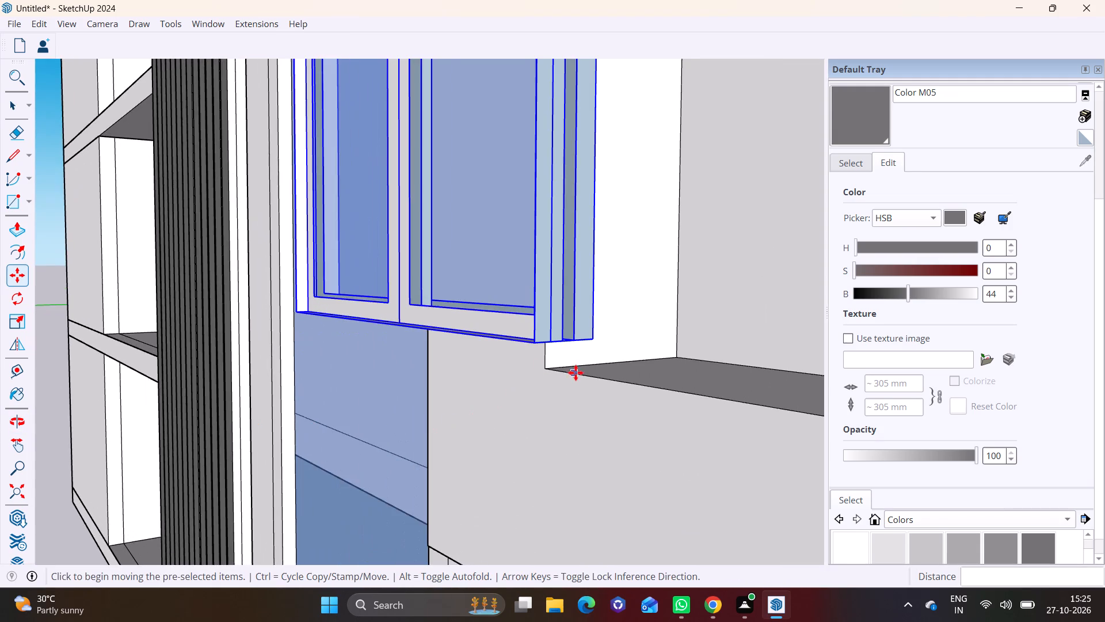
scroll(576, 385, "down", 8)
middle_click_drag(597, 465, 307, 426, "shift")
left_click(247, 336)
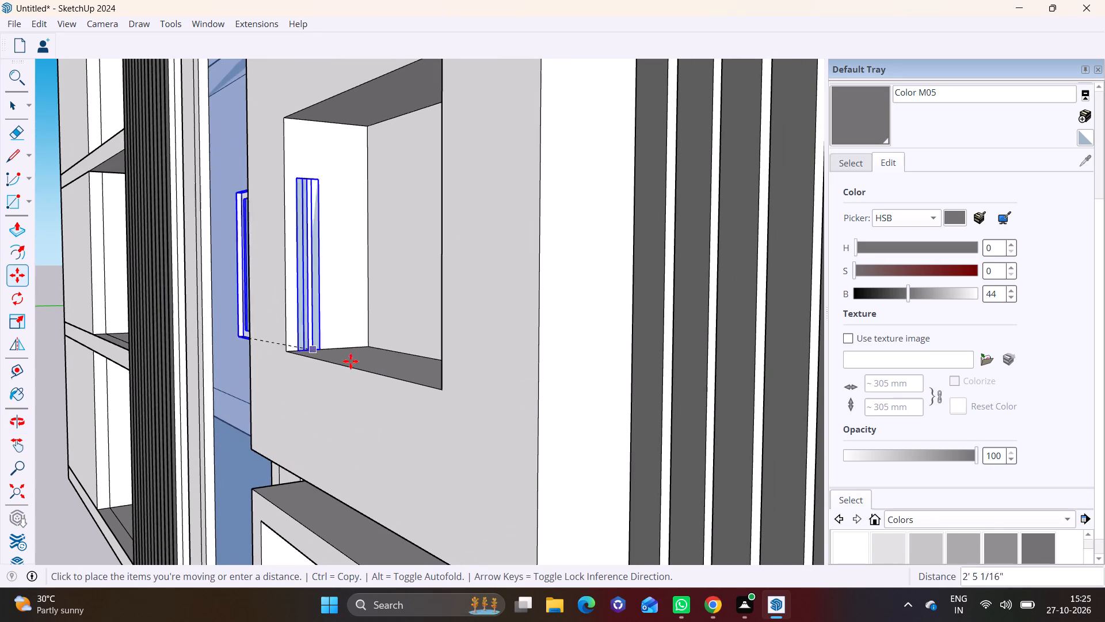
left_click(423, 368)
Move the window component about 3' 5/8" by its lower front corner onto the bottom ledge of the opening.
scroll(360, 397, "down", 6)
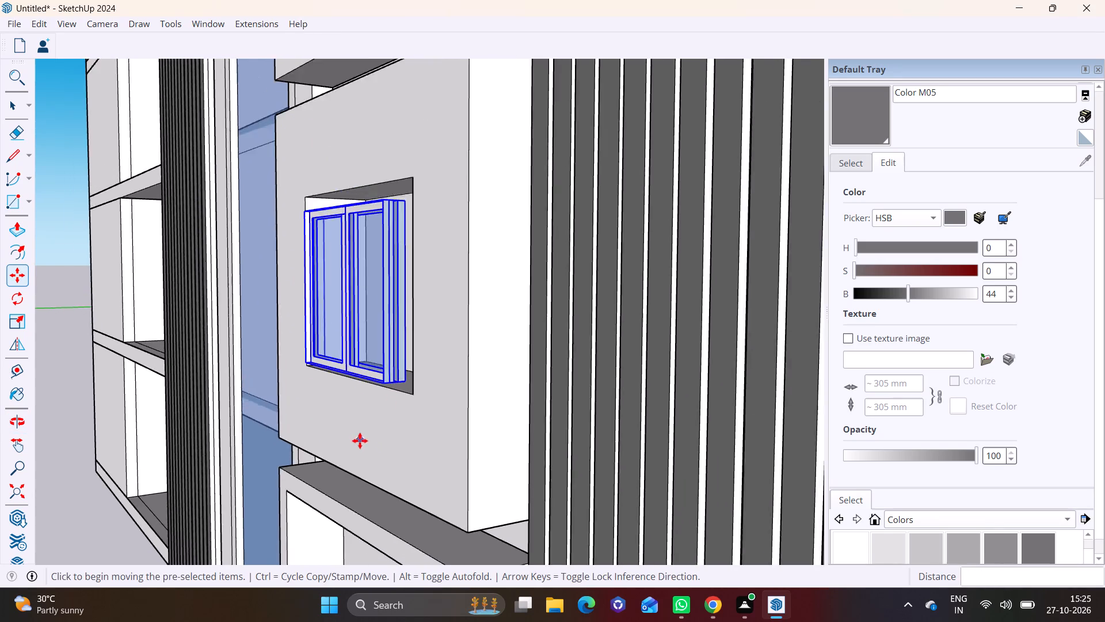
scroll(360, 441, "down", 2)
middle_click_drag(329, 453, 673, 454)
scroll(679, 429, "down", 2)
middle_click_drag(632, 441, 776, 458)
scroll(726, 359, "up", 5)
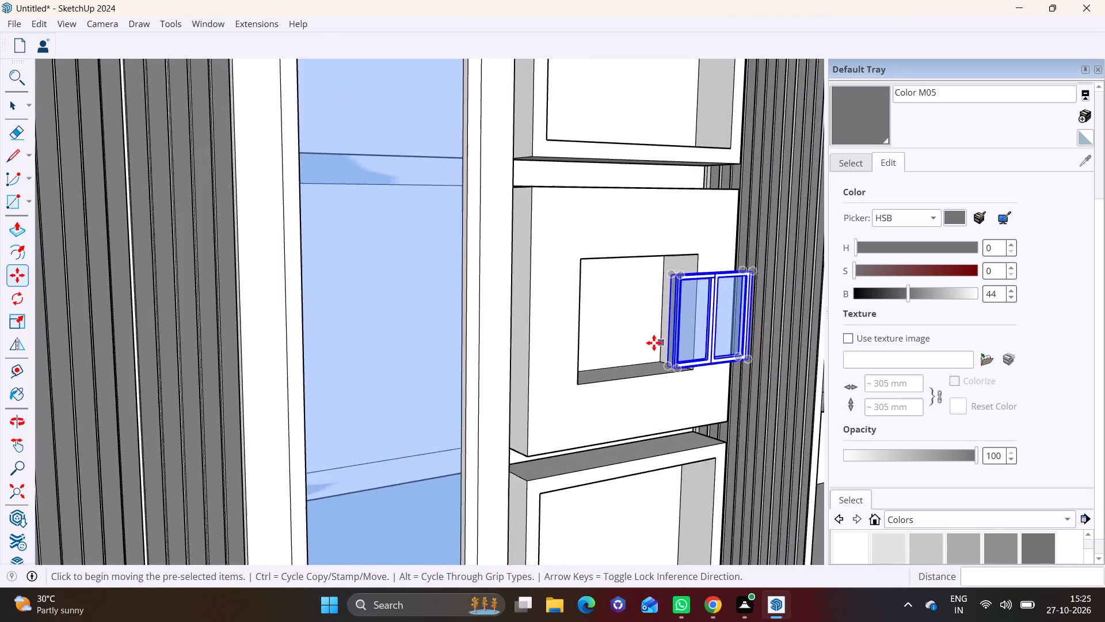
scroll(654, 343, "up", 6)
middle_click_drag(672, 458, 590, 395)
middle_click_drag(546, 397, 693, 424)
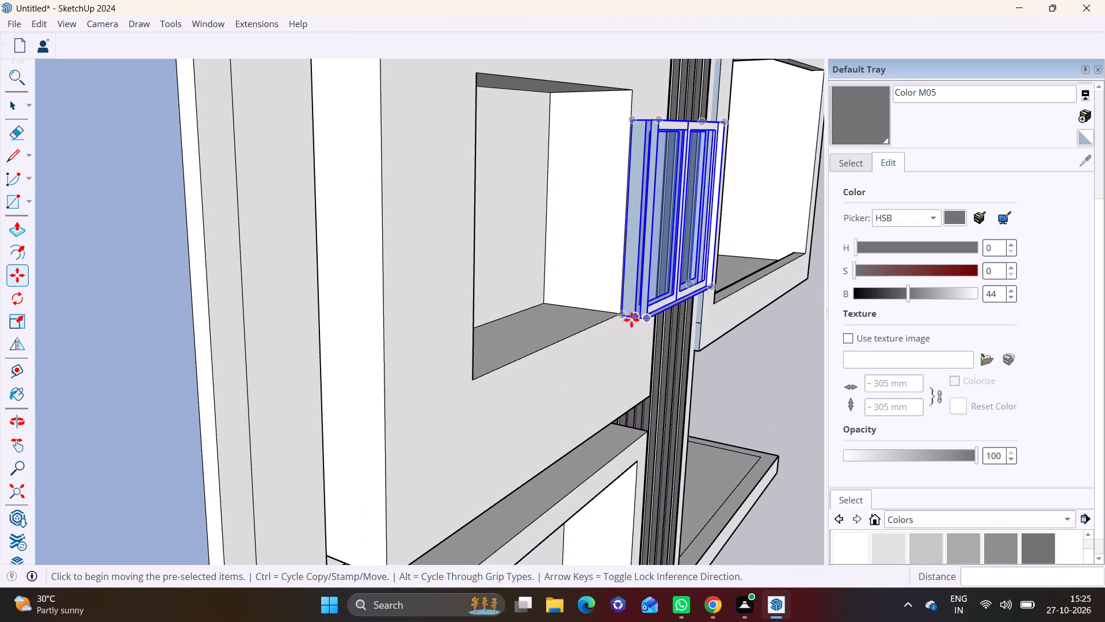
left_click(647, 316)
left_click(502, 361)
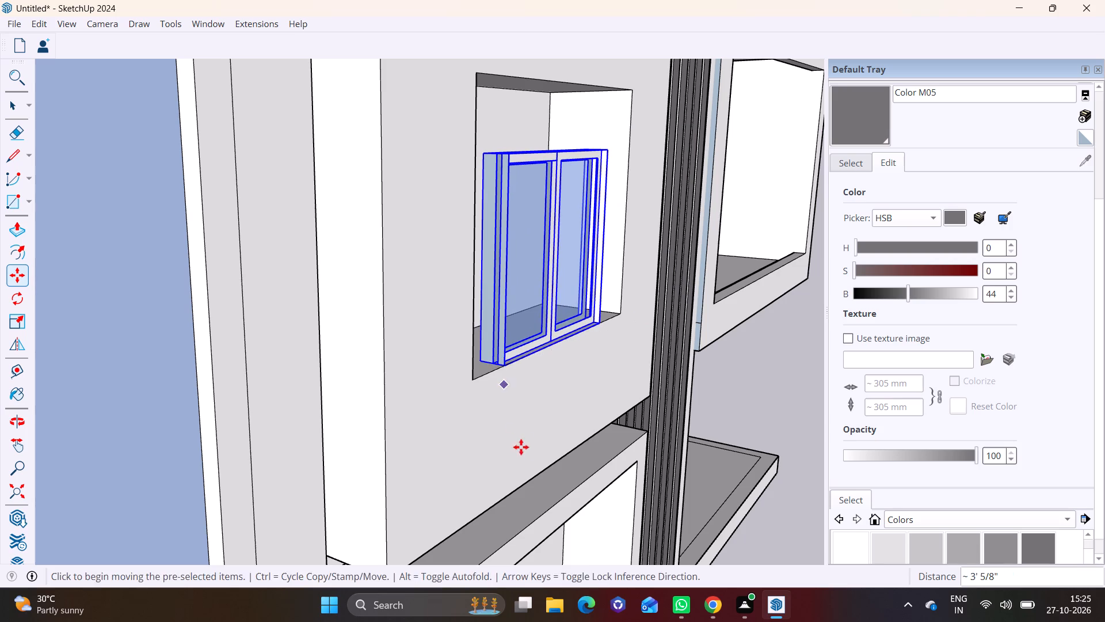
Examine the window's placement in the drawer front opening from several angles, and select the window.
middle_click_drag(529, 447, 349, 404)
scroll(329, 384, "down", 3)
middle_click_drag(342, 366, 406, 514, "shift")
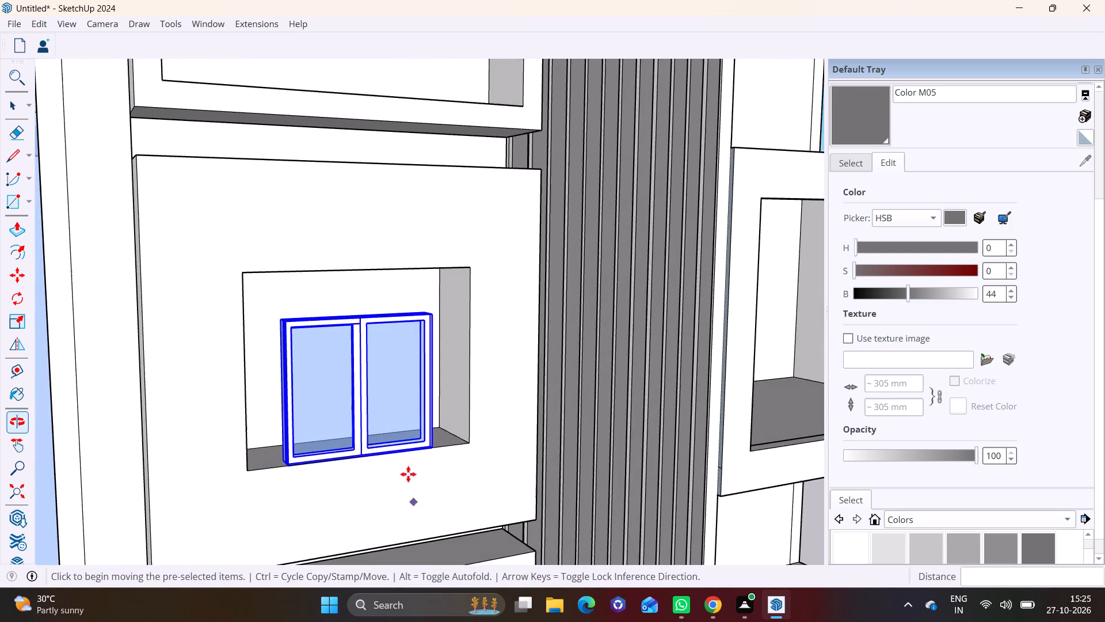
middle_click_drag(404, 465, 275, 452)
middle_click_drag(260, 412, 418, 416, "shift")
scroll(377, 418, "up", 1)
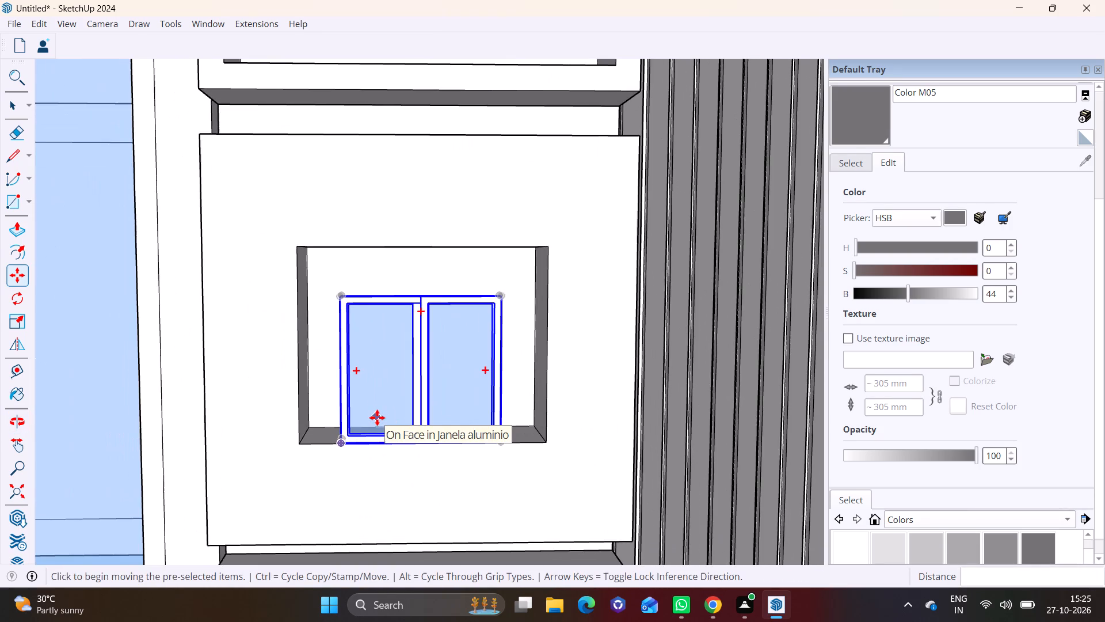
scroll(377, 418, "up", 2)
middle_click_drag(432, 437, 440, 434)
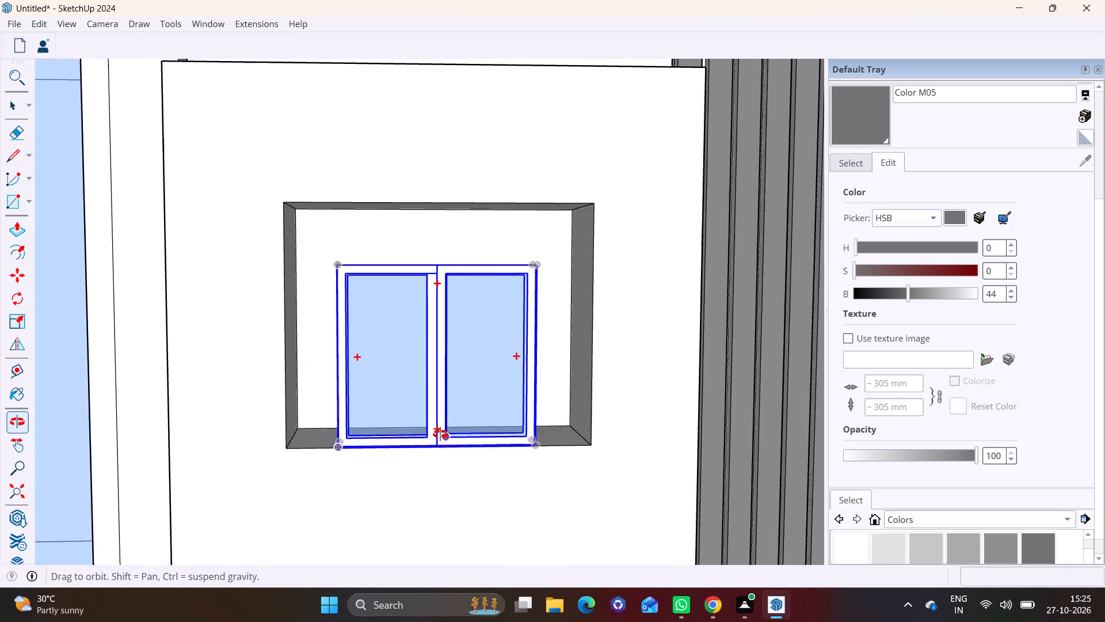
middle_click_drag(440, 434, 473, 424)
scroll(473, 424, "down", 6)
key("space")
left_click(463, 387)
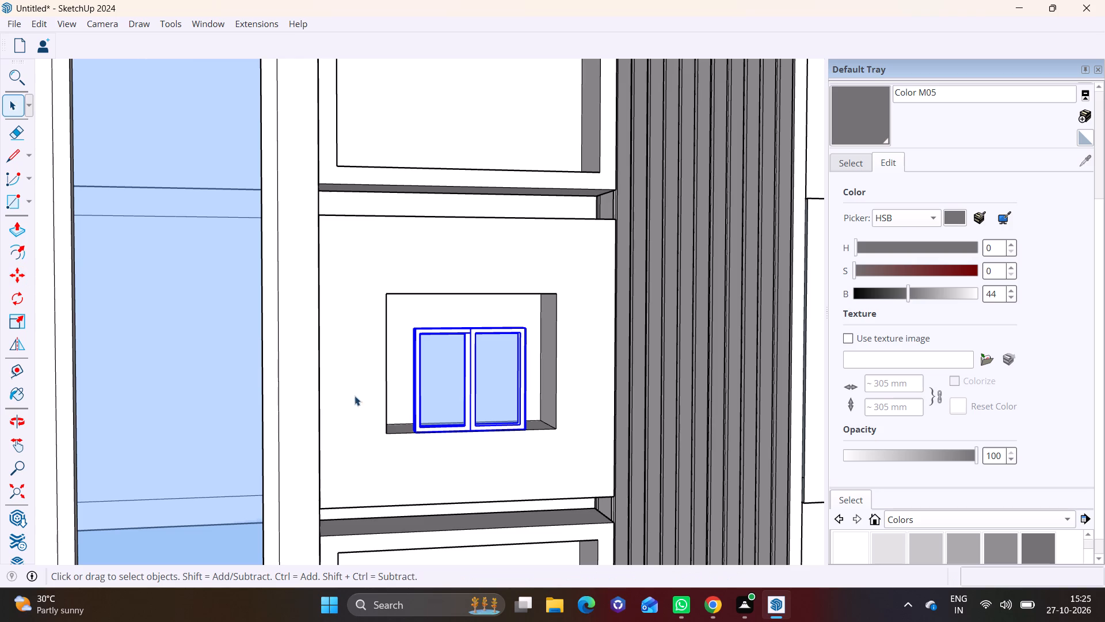
Scale the window component from its upper corner and by about 1.23 along the red axis to span the opening's width.
left_click(16, 320)
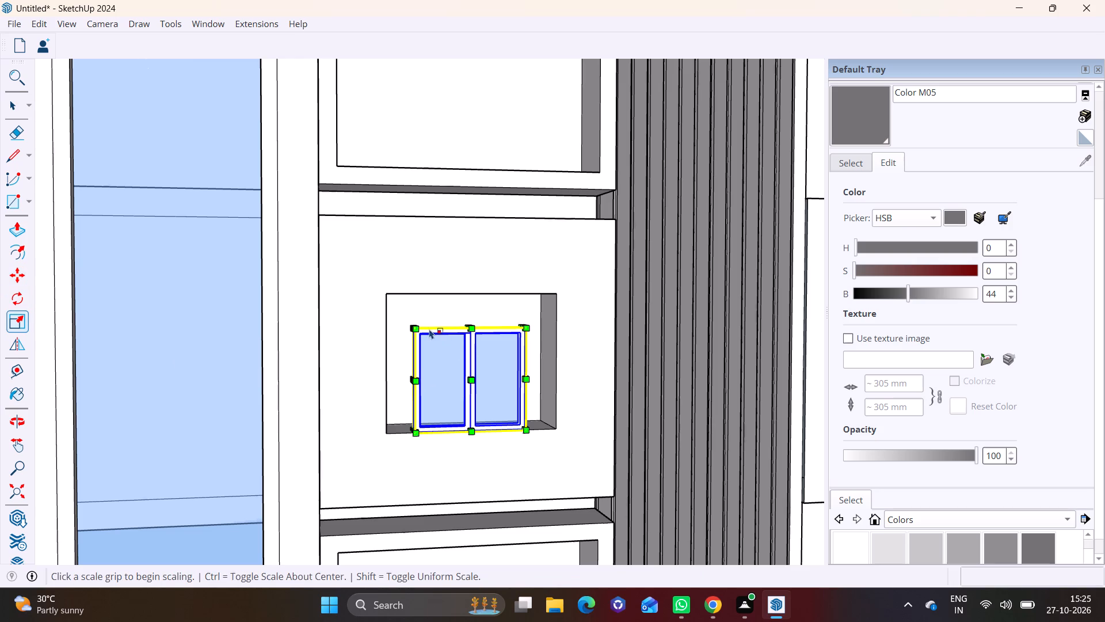
left_click(418, 325)
left_click(397, 297)
middle_click_drag(466, 362, 269, 364)
scroll(441, 371, "up", 3)
left_click(430, 371)
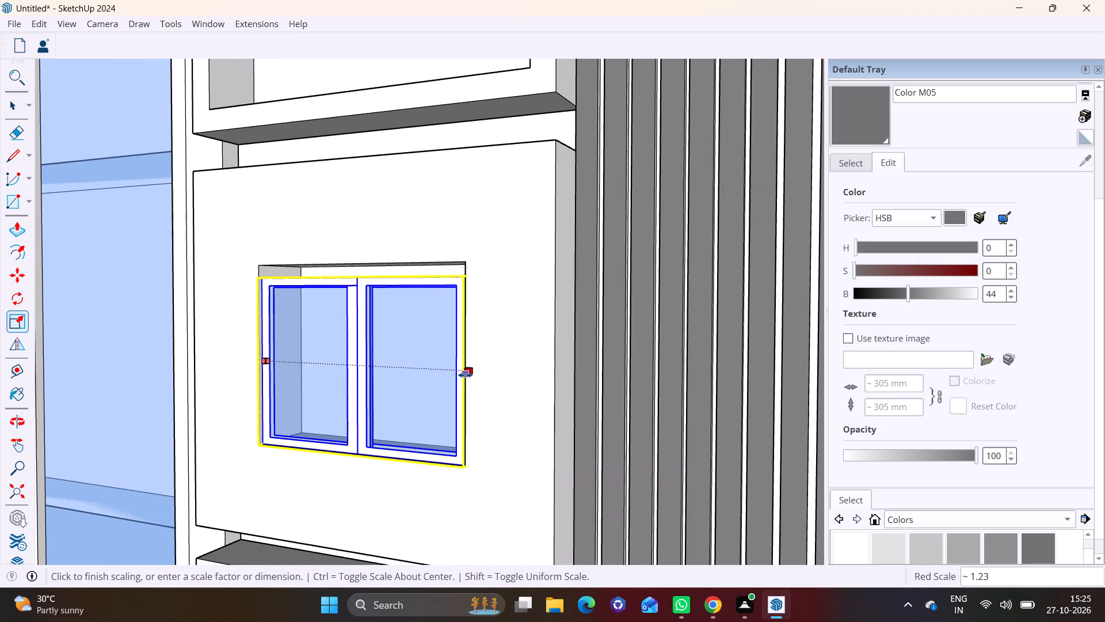
left_click(465, 375)
Scale the window component upward along the blue axis so it reaches the top edge of the drawer front opening.
middle_click_drag(381, 306, 350, 389)
scroll(362, 316, "up", 4)
left_click(353, 273)
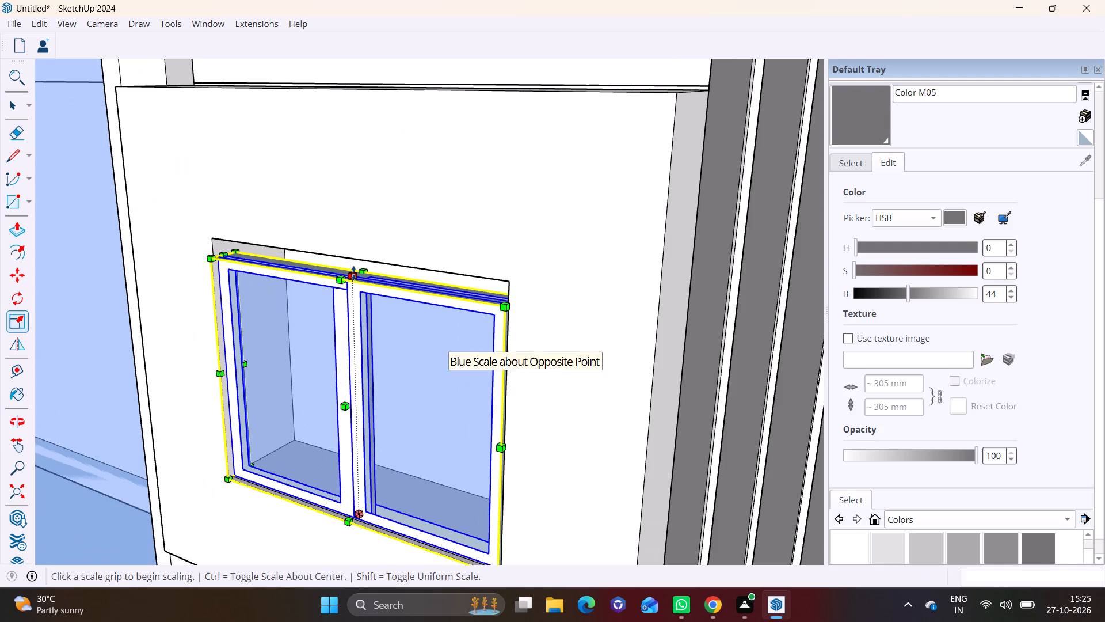
left_click(355, 261)
scroll(344, 326, "down", 4)
key("space")
left_click(471, 348)
scroll(357, 412, "down", 2)
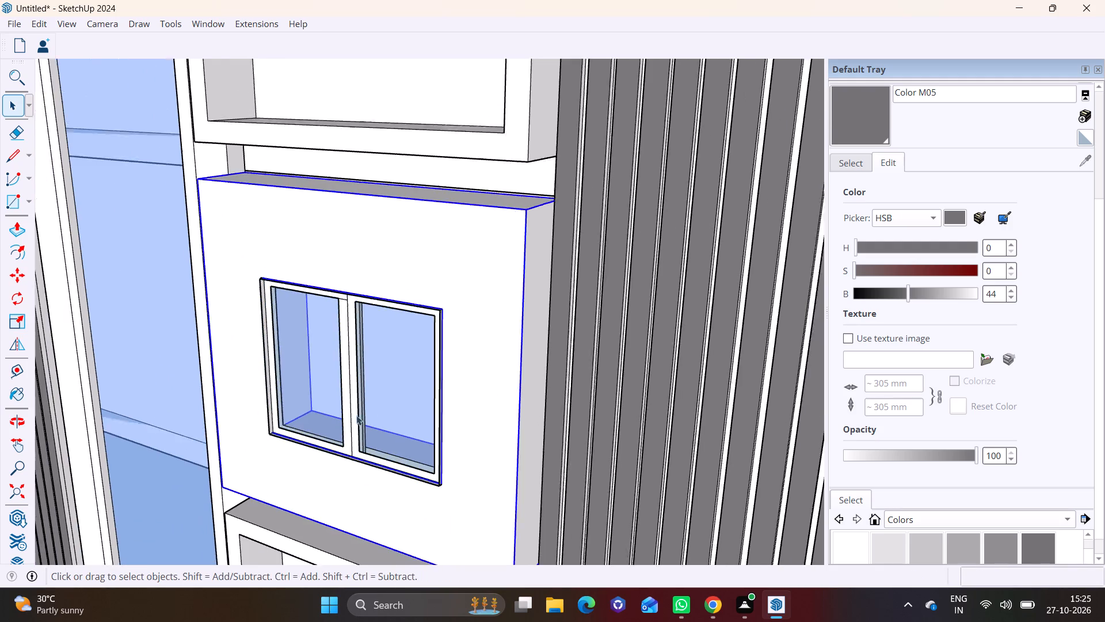
scroll(356, 415, "down", 7)
middle_click_drag(355, 454, 435, 365)
left_click(713, 390)
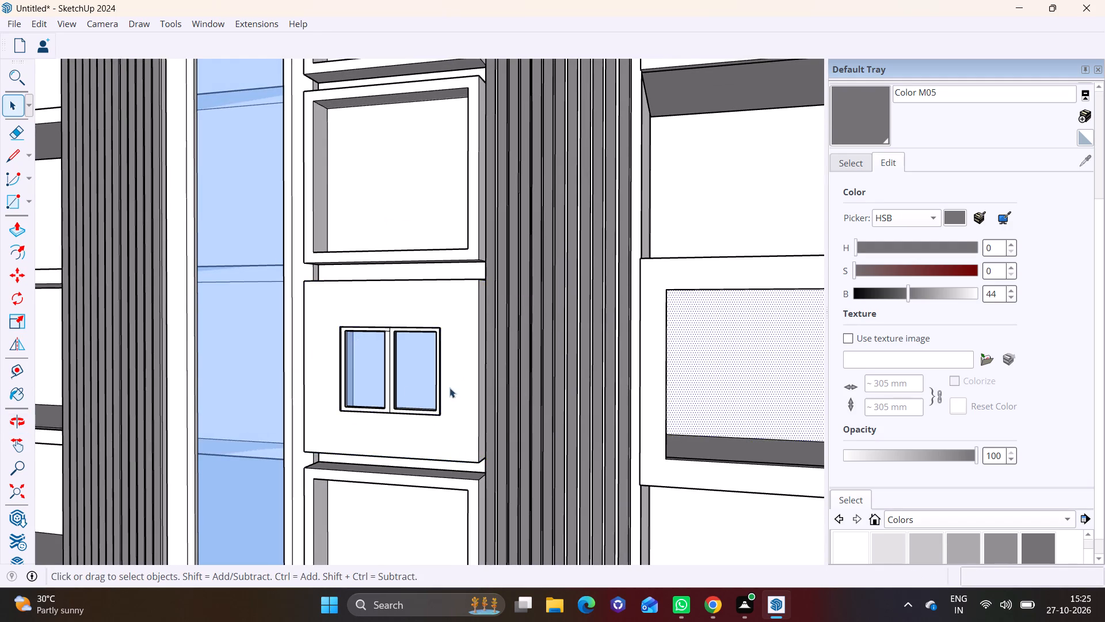
Push/Pull the left inner face of the bottom drawer front's opening inward to align with the left edge of the window above.
scroll(403, 388, "down", 9)
middle_click_drag(390, 421, 453, 380, "shift")
scroll(463, 423, "up", 2)
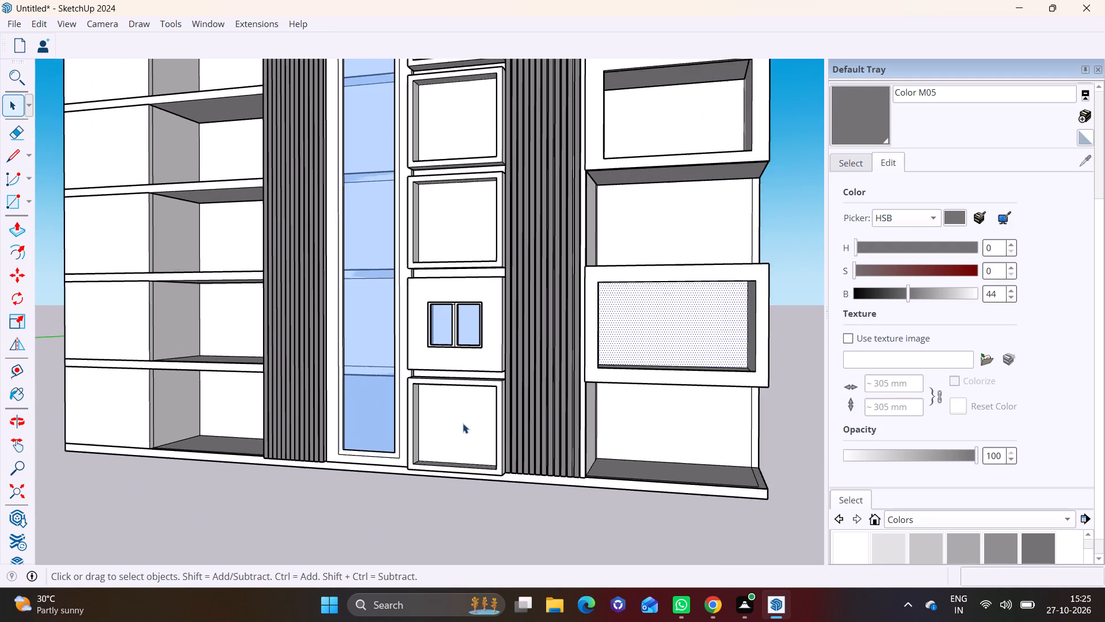
middle_click_drag(467, 428, 471, 368, "shift")
scroll(444, 360, "up", 5)
middle_click_drag(438, 375, 415, 369)
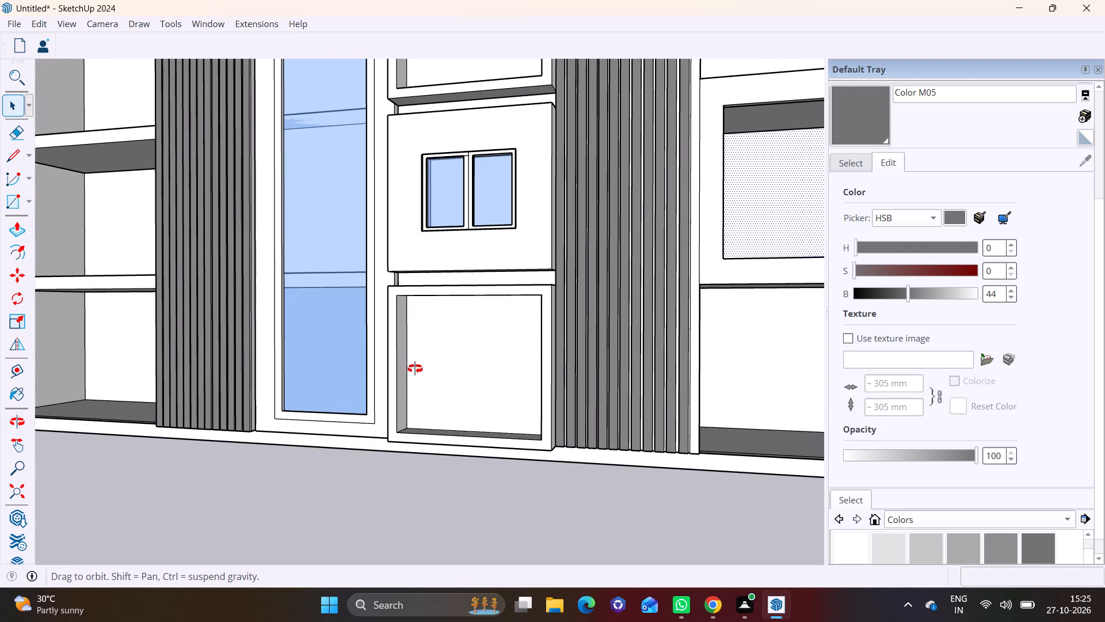
middle_click_drag(415, 369, 388, 370)
scroll(415, 369, "up", 3)
left_click(395, 348)
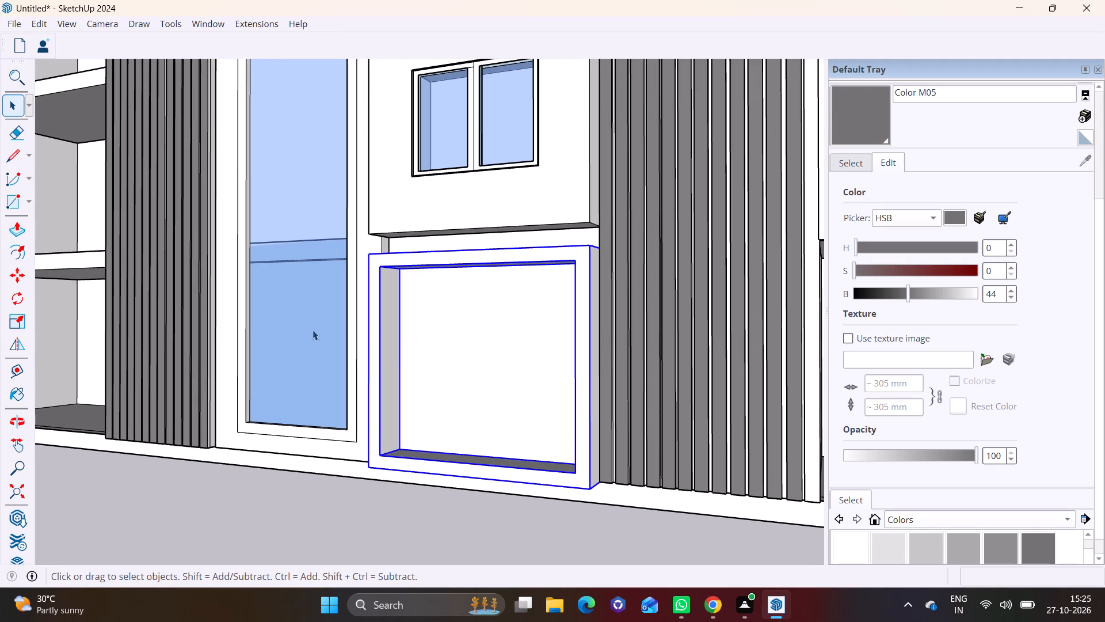
double_click(387, 328)
left_click(389, 335)
left_click(389, 340)
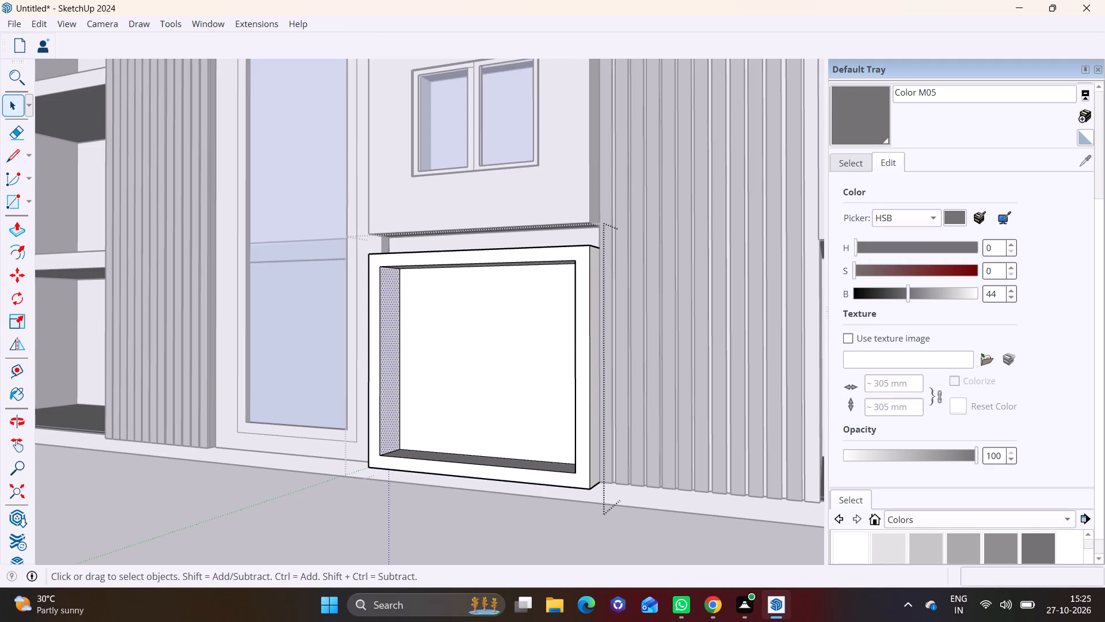
left_click(13, 232)
left_click(395, 341)
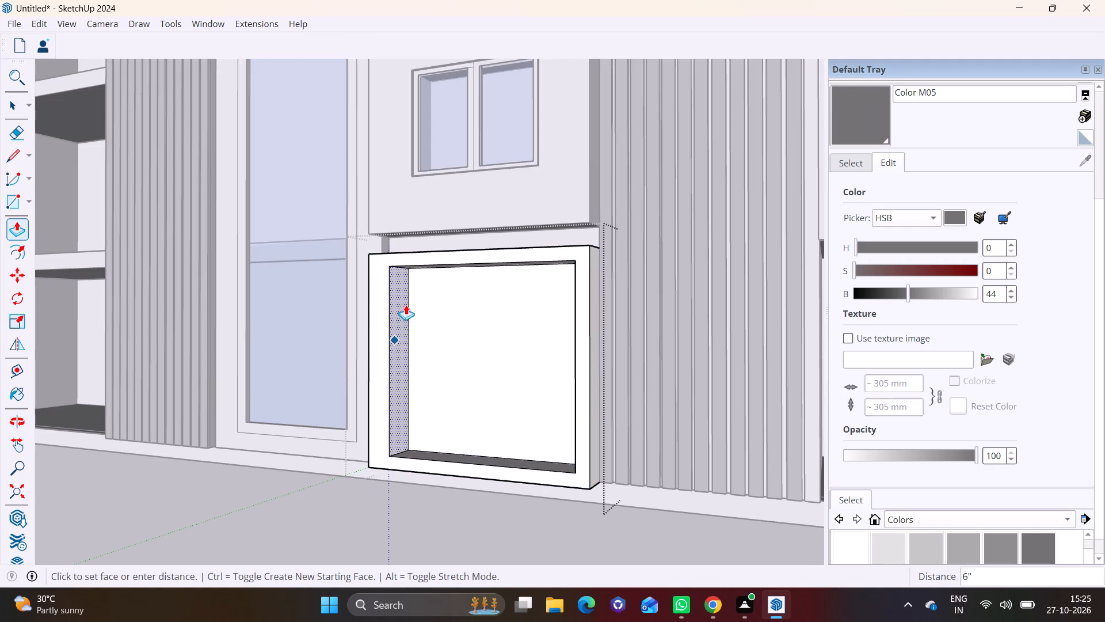
left_click(411, 179)
Push/Pull the opening's right inner face inward about 1' 7" to align with the right edge of the window above.
middle_click_drag(486, 363, 727, 403)
key("space")
left_click(623, 372)
left_click(18, 225)
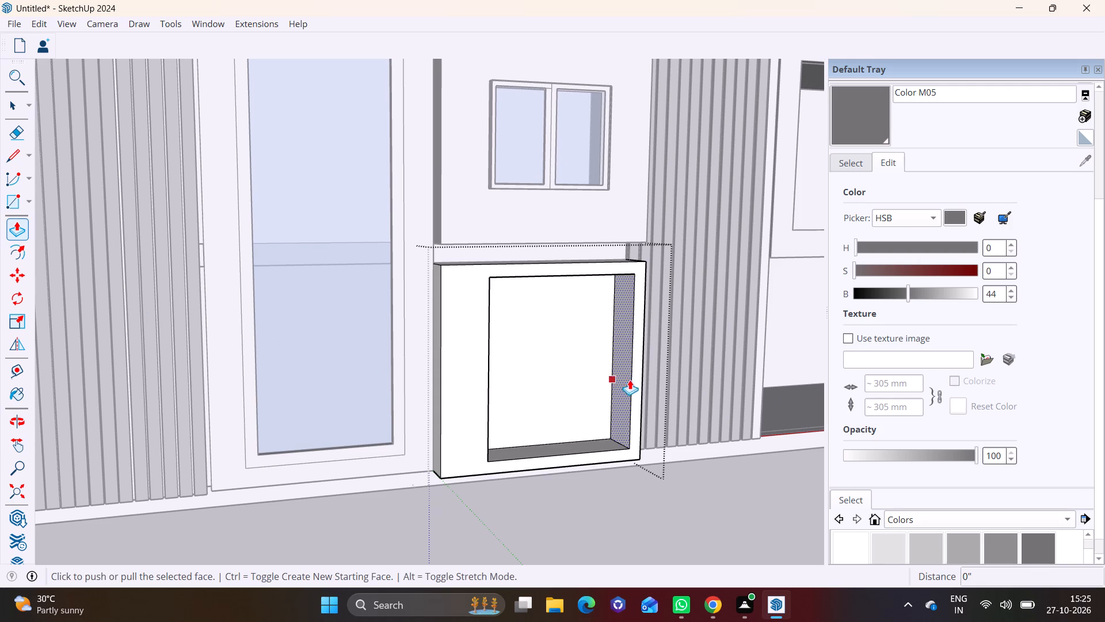
left_click(623, 352)
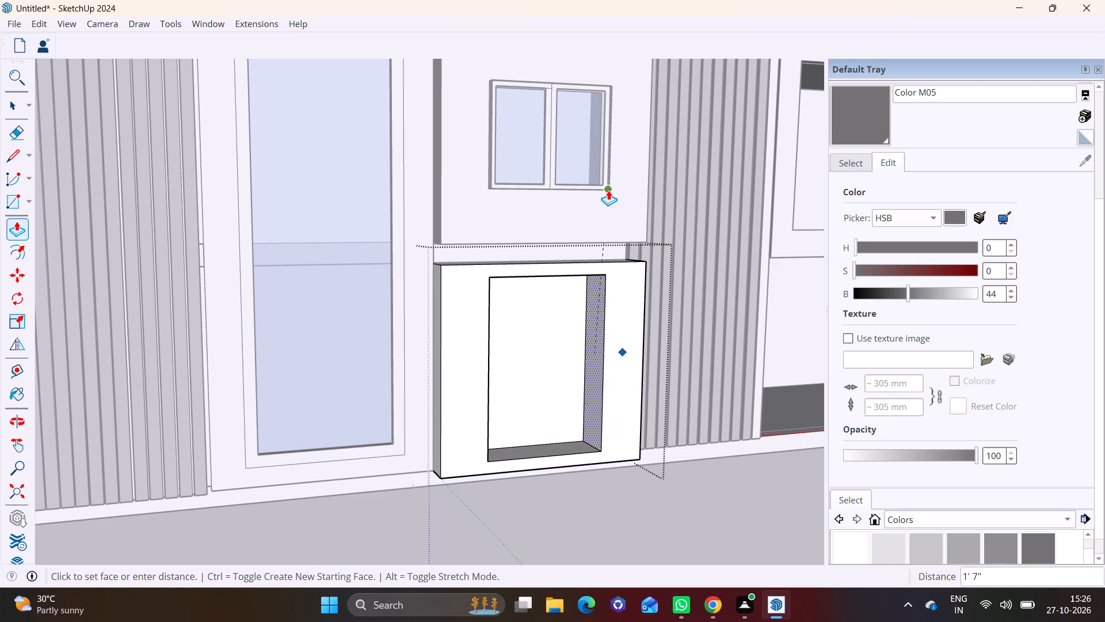
left_click(608, 190)
Push/Pull the bottom inner face of the opening upward about 1' 3 15/16".
scroll(584, 332, "down", 1)
middle_click_drag(582, 352, 485, 318)
middle_click_drag(559, 358, 406, 421, "shift")
scroll(383, 498, "up", 2)
key("space")
left_click(389, 512)
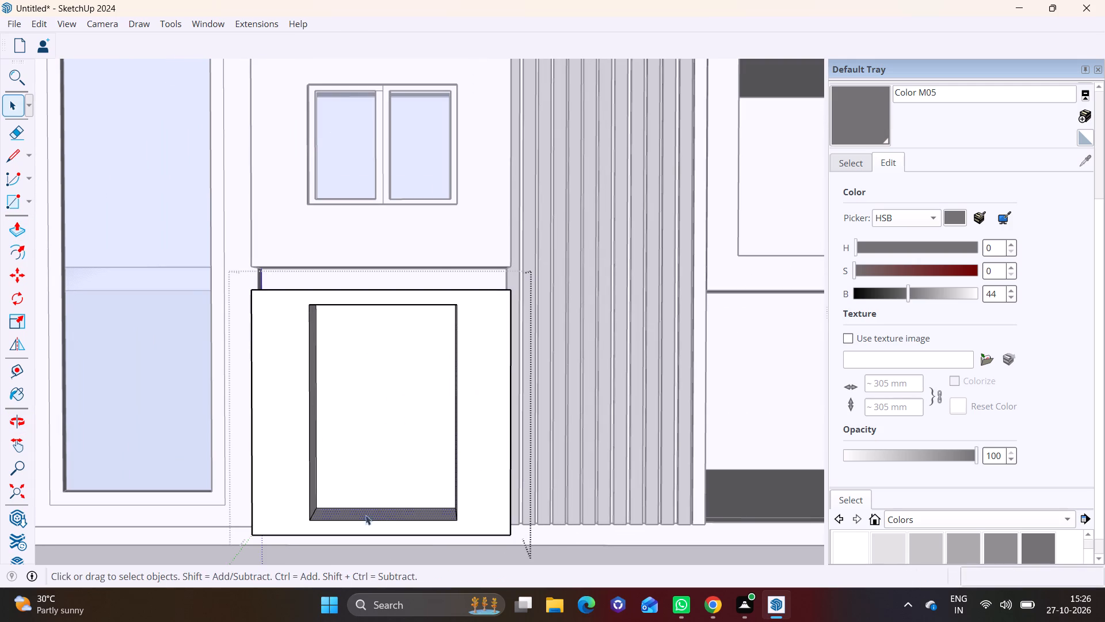
left_click(25, 230)
left_click(407, 515)
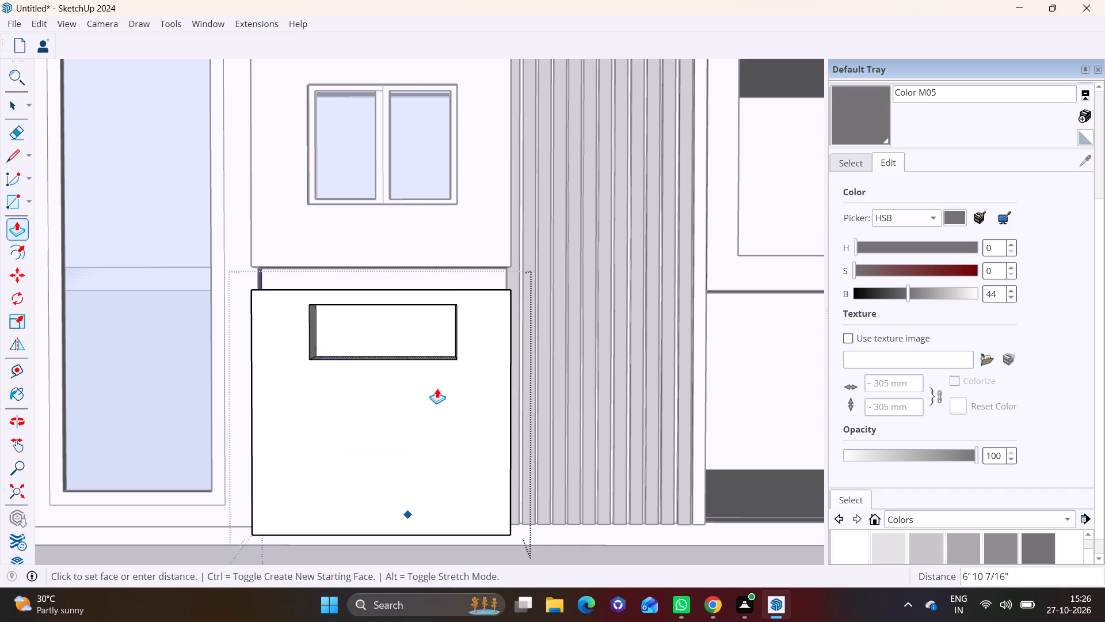
left_click(435, 484)
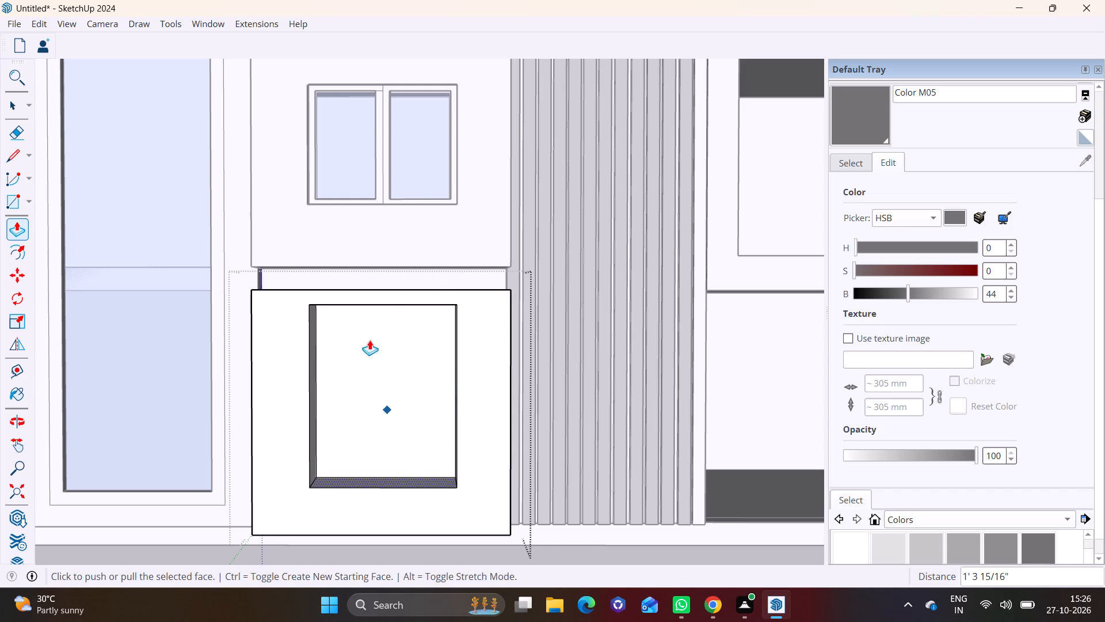
Push/Pull the top inner face of the opening downward to shorten it to a window-sized recess, and leave the drawer front.
middle_click_drag(376, 335, 436, 209)
scroll(448, 316, "up", 5)
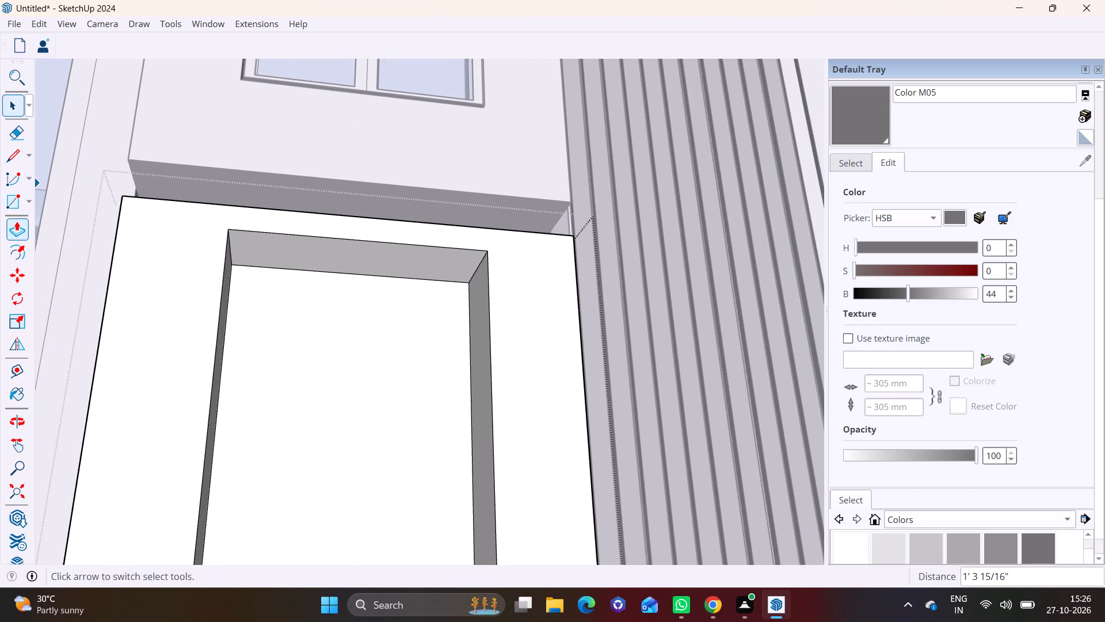
left_click(12, 103)
left_click(338, 257)
left_click(11, 233)
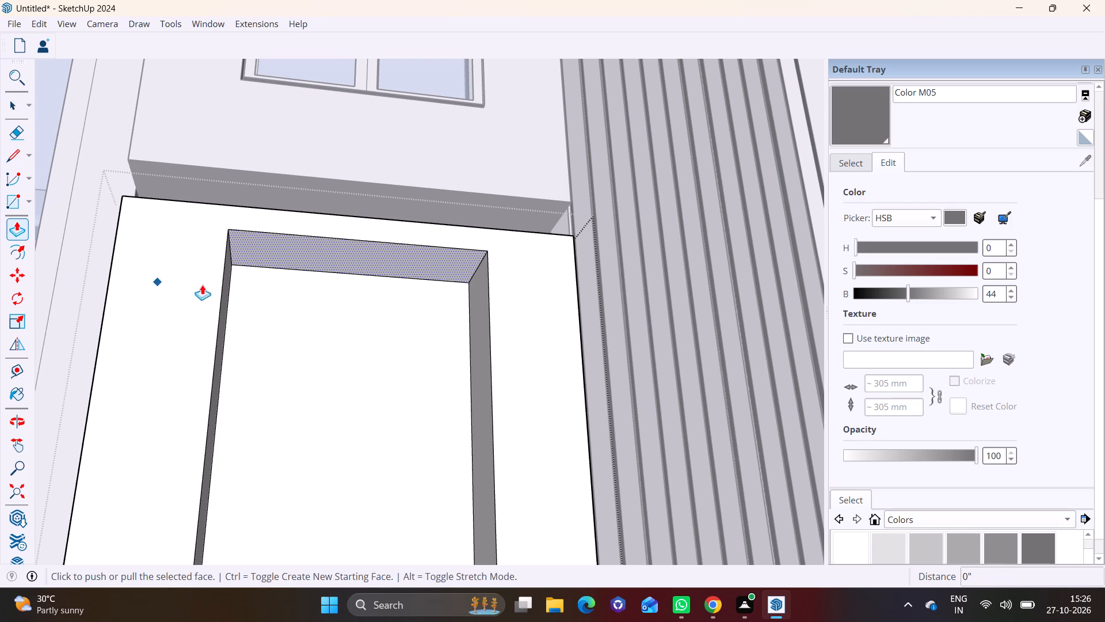
left_click(294, 257)
left_click_drag(277, 352, 256, 367)
scroll(299, 418, "down", 2)
middle_click_drag(317, 468, 245, 621)
scroll(245, 621, "down", 1)
scroll(287, 555, "down", 6)
middle_click_drag(355, 505, 405, 407, "shift")
key("space")
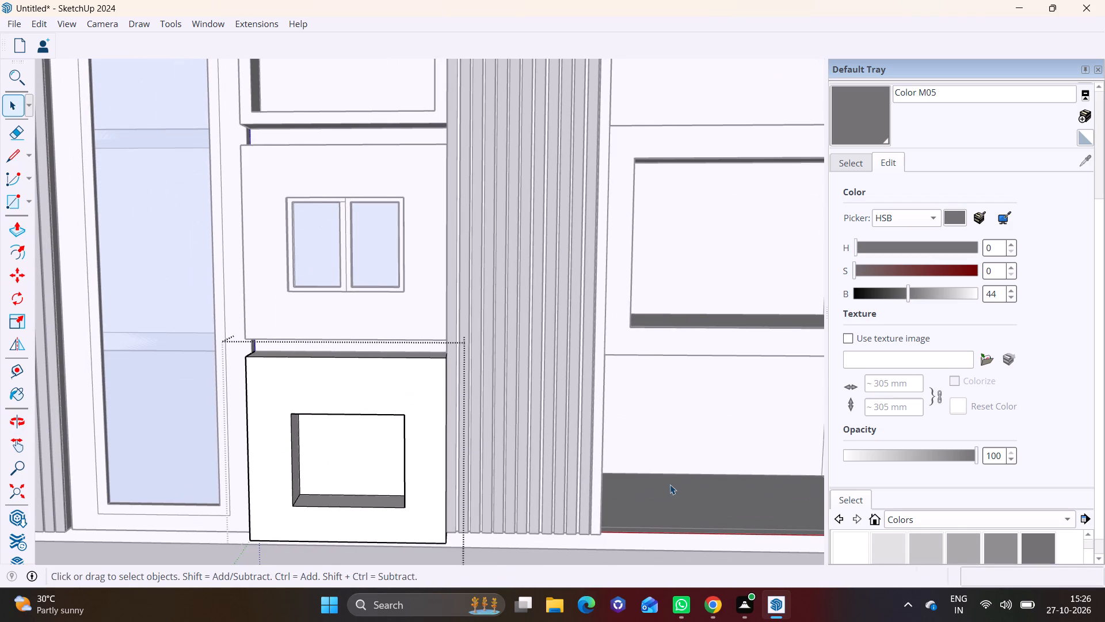
left_click(670, 484)
Copy the window component from its upper right corner straight down to the upper right corner of the bottom drawer front's opening.
left_click(377, 276)
key("comma")
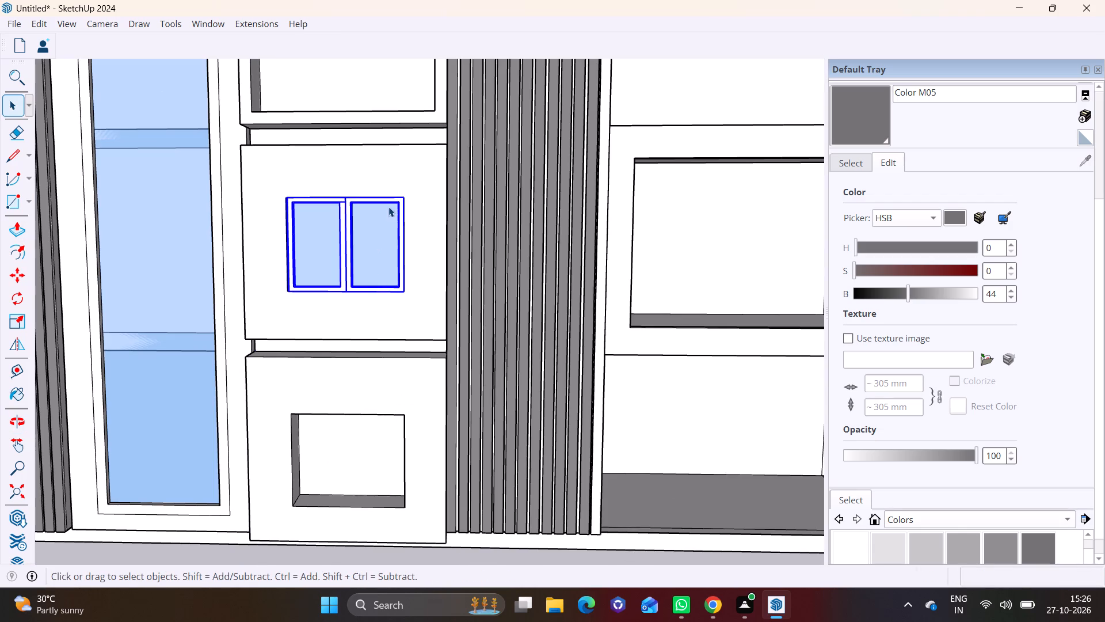
scroll(402, 197, "right", 2)
key("m")
left_click(405, 199)
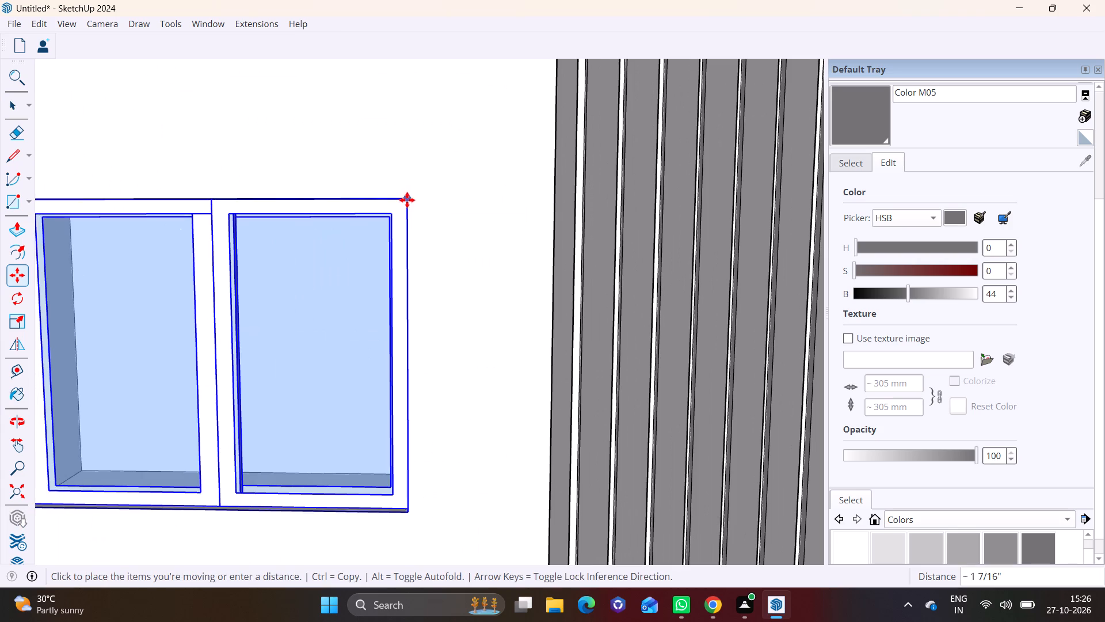
scroll(393, 312, "down", 6)
middle_click_drag(380, 506, 504, 268, "shift")
scroll(504, 268, "down", 1, "shift")
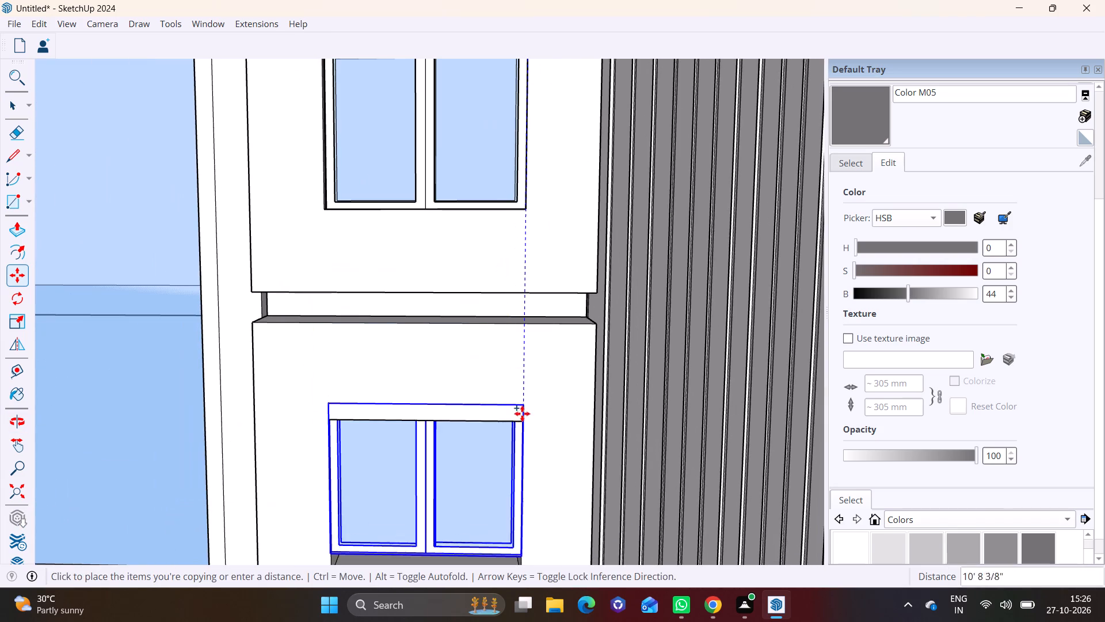
left_click(516, 423)
key("space")
left_click(561, 423)
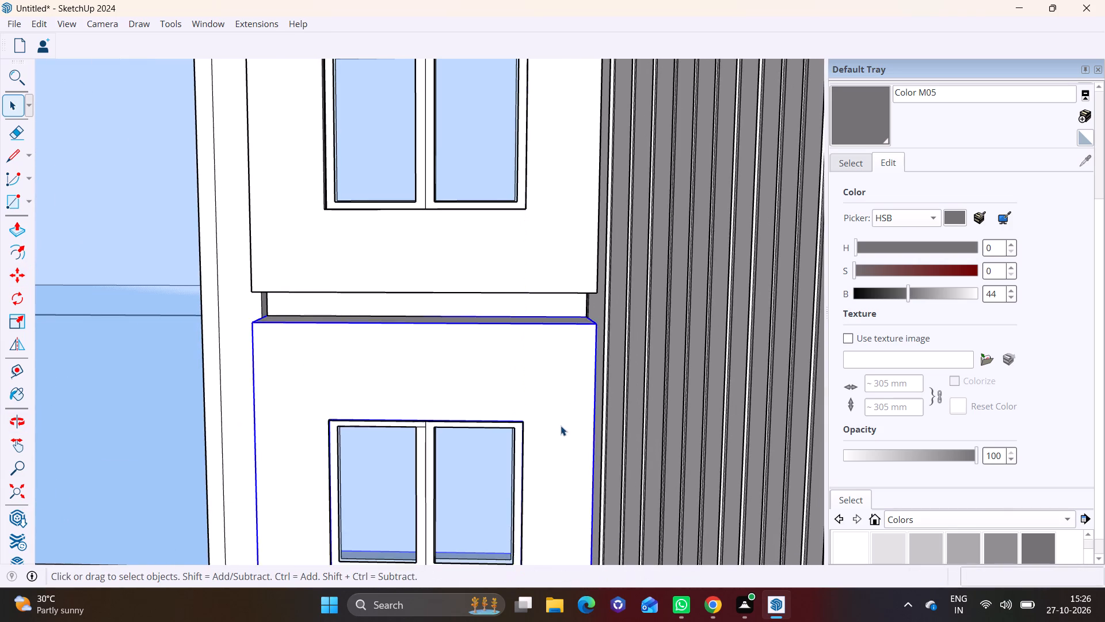
Scale the copied window from its bottom edge by about 0.81 in green and 1.04 in blue to meet the opening's bottom edge.
scroll(561, 426, "down", 5)
middle_click_drag(515, 491, 517, 382)
scroll(503, 389, "up", 6)
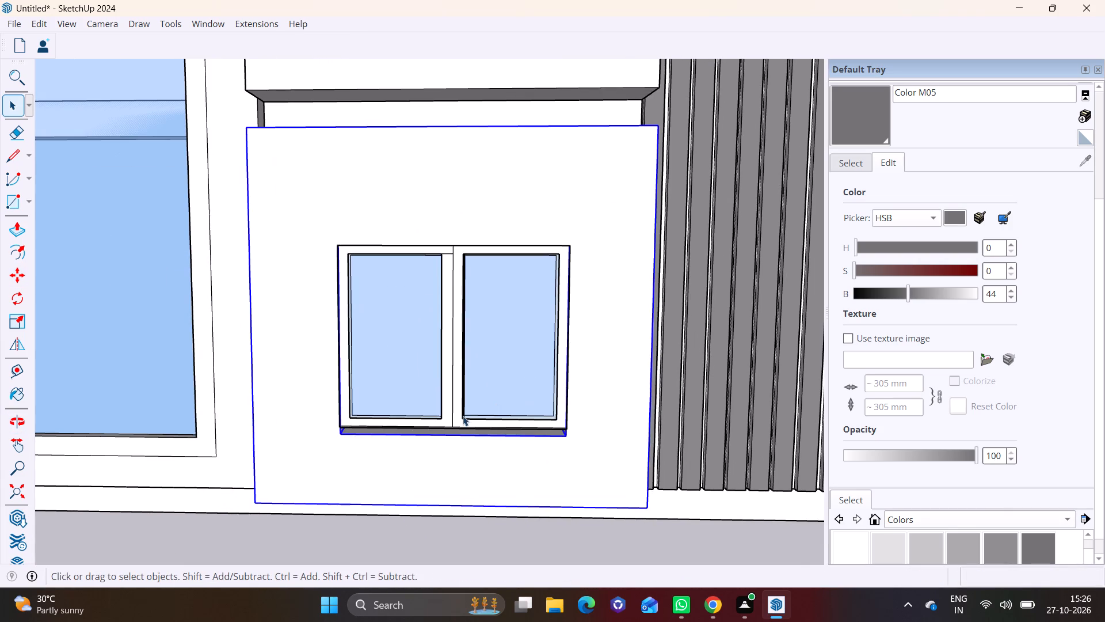
left_click(463, 416)
left_click(21, 251)
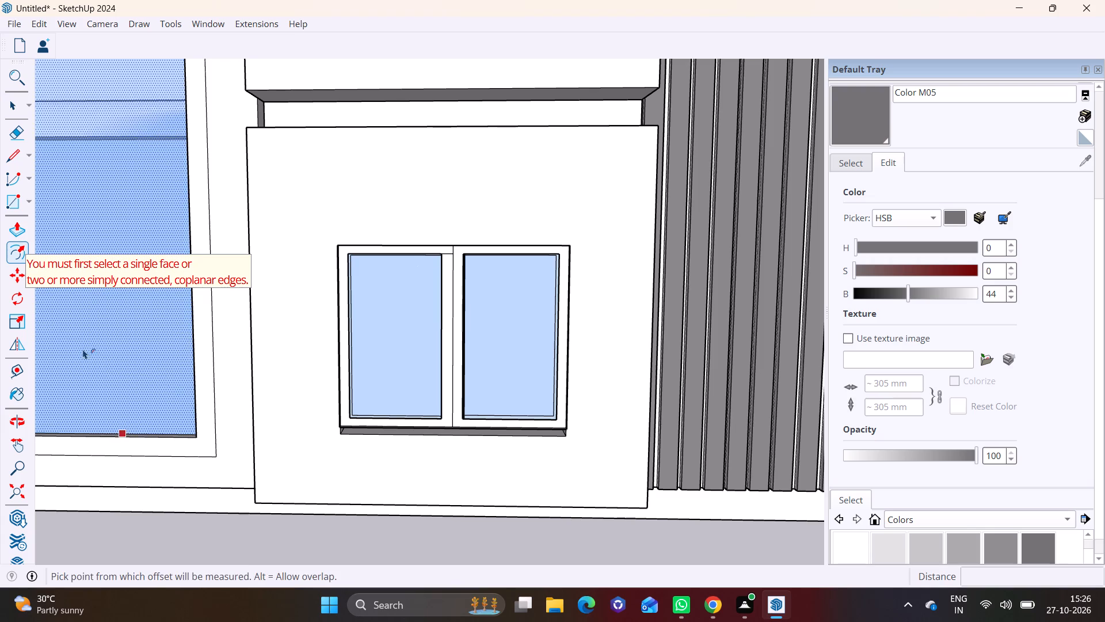
key("space")
left_click(448, 366)
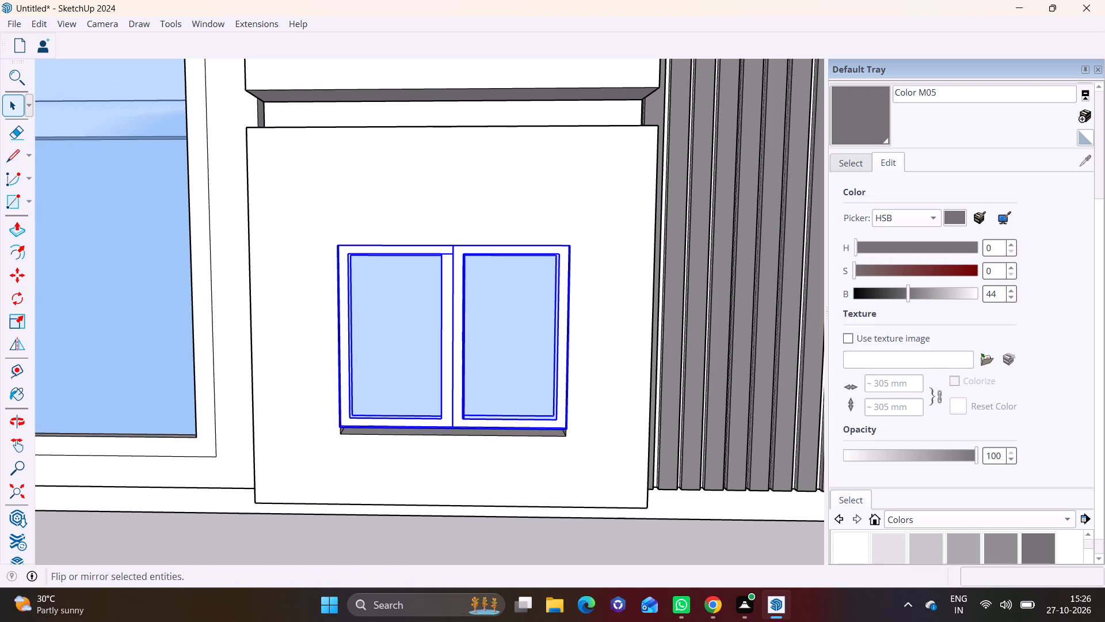
left_click(12, 323)
left_click(454, 426)
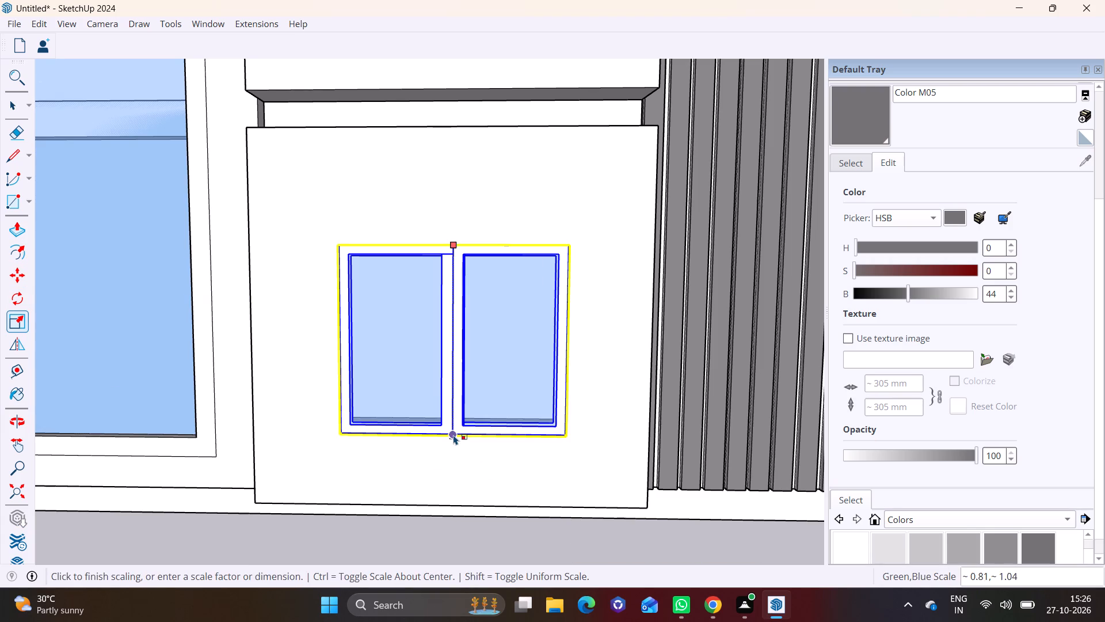
left_click(454, 435)
key("space")
left_click(365, 456)
Examine the two windows fitted in the drawer fronts from a wider, angled view.
scroll(363, 460, "down", 9)
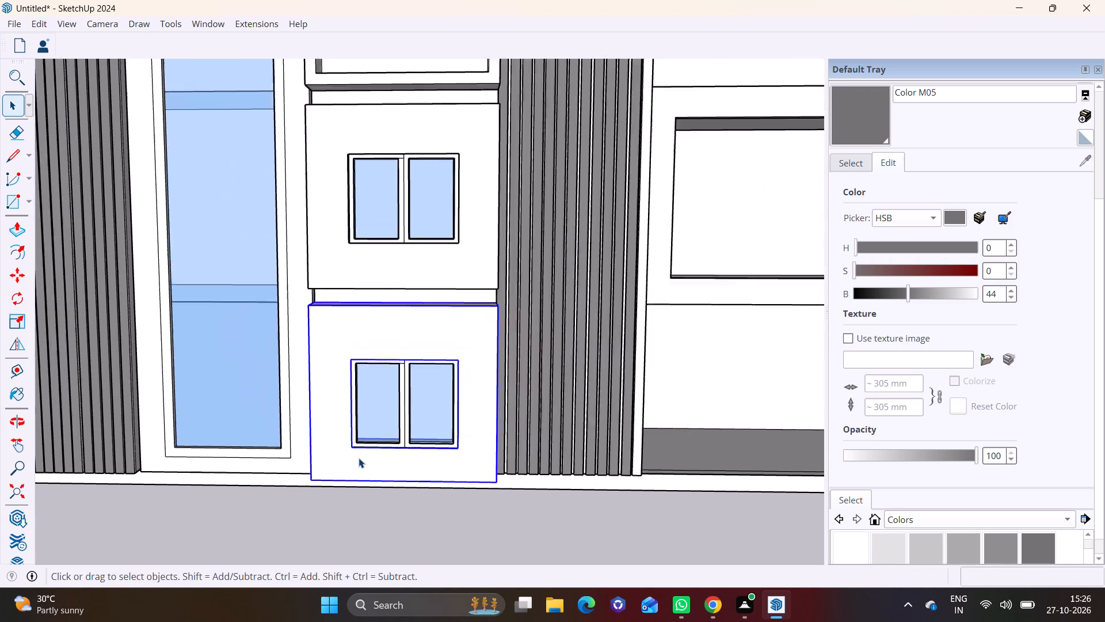
scroll(359, 458, "down", 1)
left_click(405, 536)
scroll(443, 506, "down", 1)
middle_click_drag(435, 502, 344, 437)
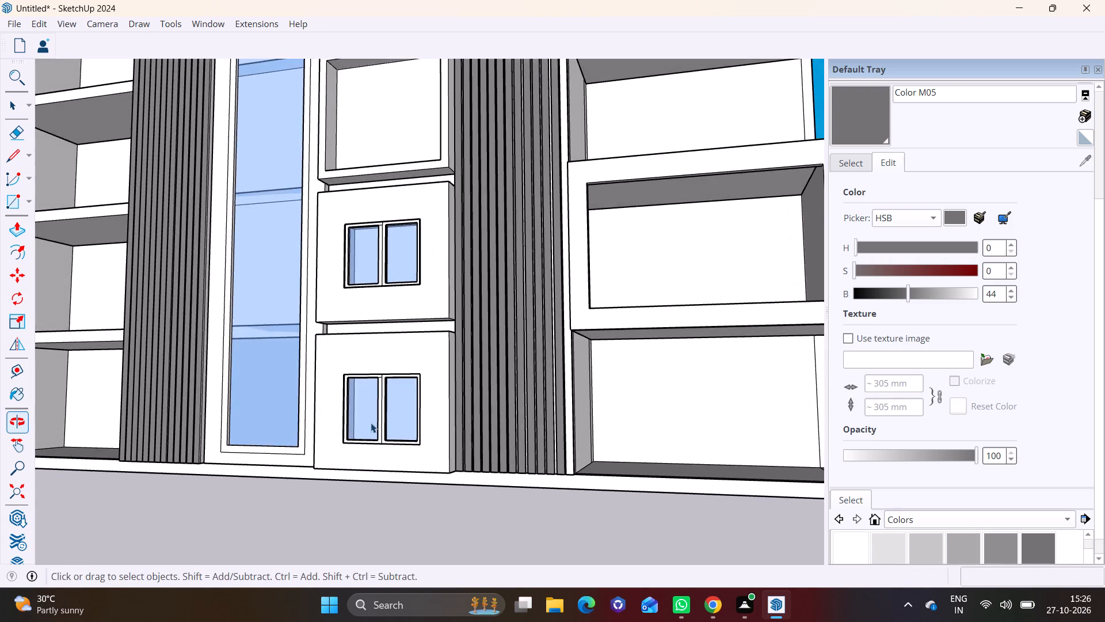
scroll(371, 423, "up", 2)
middle_click_drag(380, 426, 365, 376, "shift")
scroll(552, 339, "down", 2)
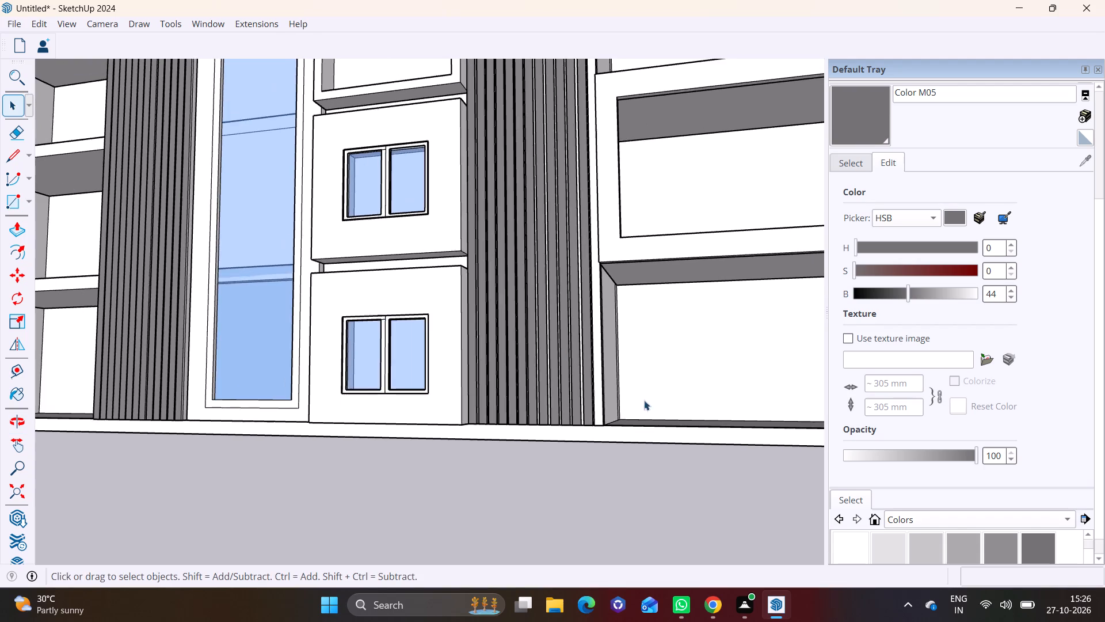
Paint the bottom drawer front with the dark grey Color M06 from the Colors collection.
scroll(923, 536, "down", 2)
middle_click_drag(932, 539, 935, 489, "shift")
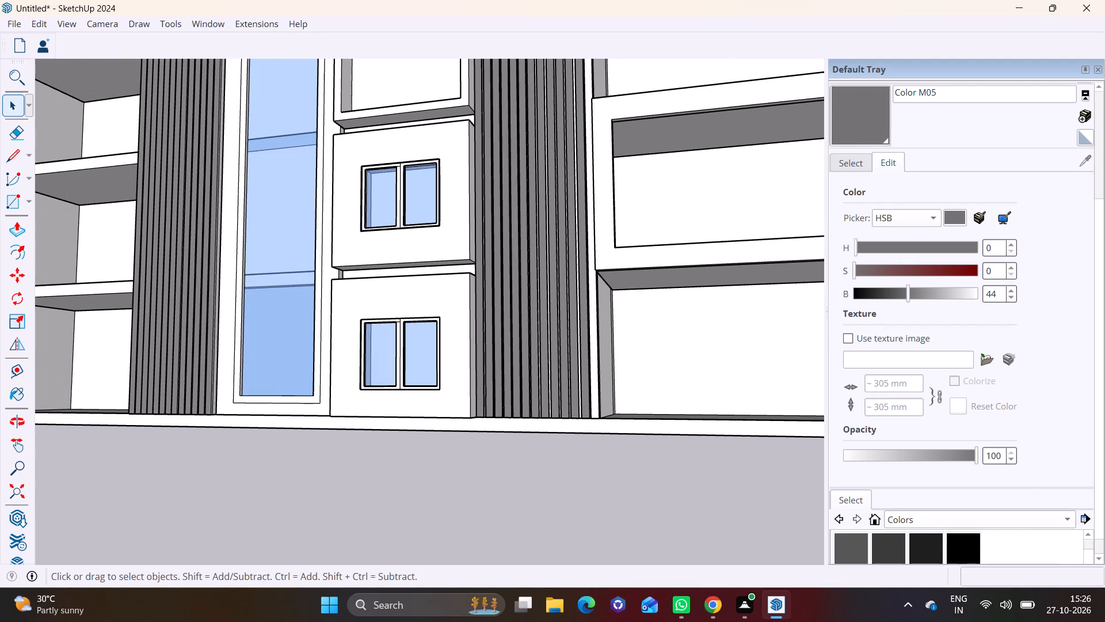
middle_click_drag(935, 489, 939, 475, "shift")
scroll(1026, 488, "down", 3)
left_click(1100, 560)
scroll(976, 514, "down", 1)
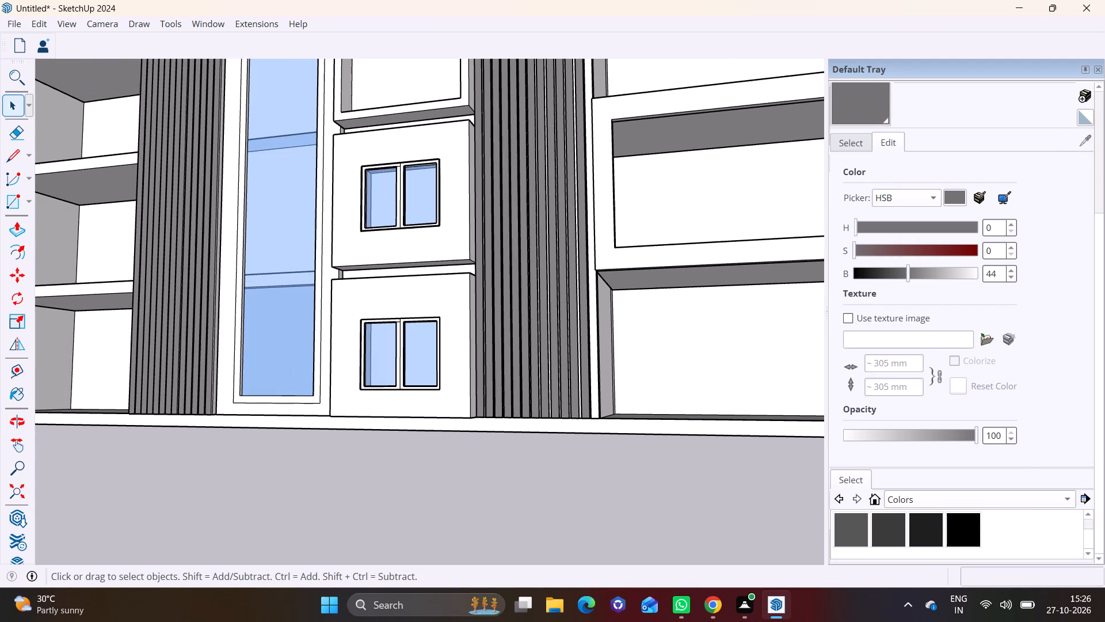
scroll(974, 516, "down", 4)
left_click(878, 114)
middle_click_drag(950, 170, 941, 214)
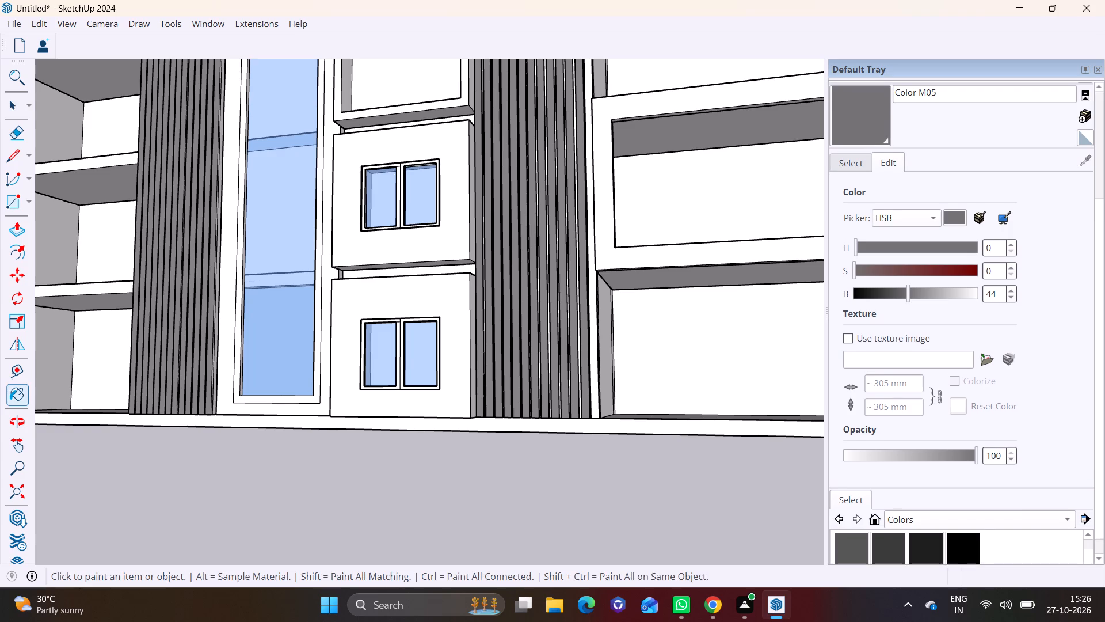
middle_click_drag(941, 214, 936, 226)
scroll(956, 285, "down", 6)
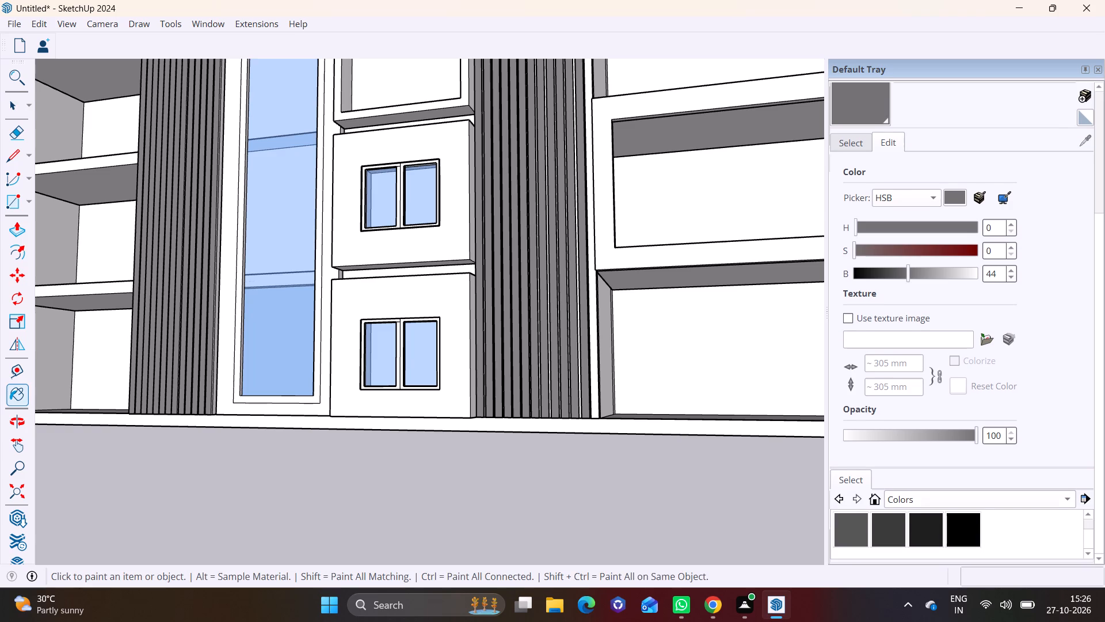
scroll(894, 511, "down", 3)
scroll(891, 532, "up", 3)
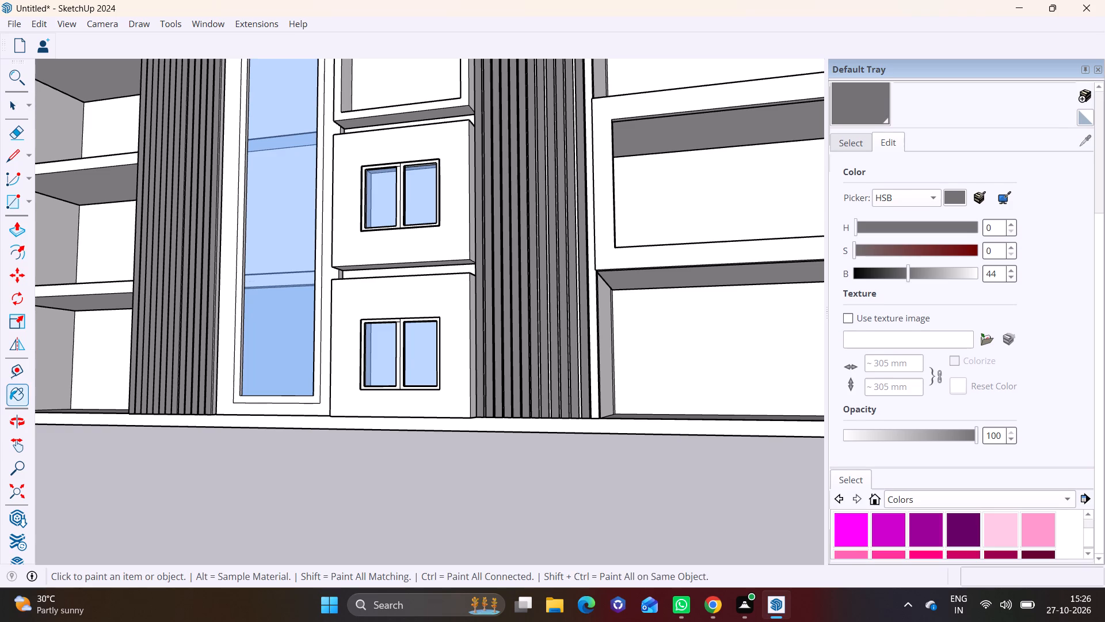
scroll(891, 533, "down", 4)
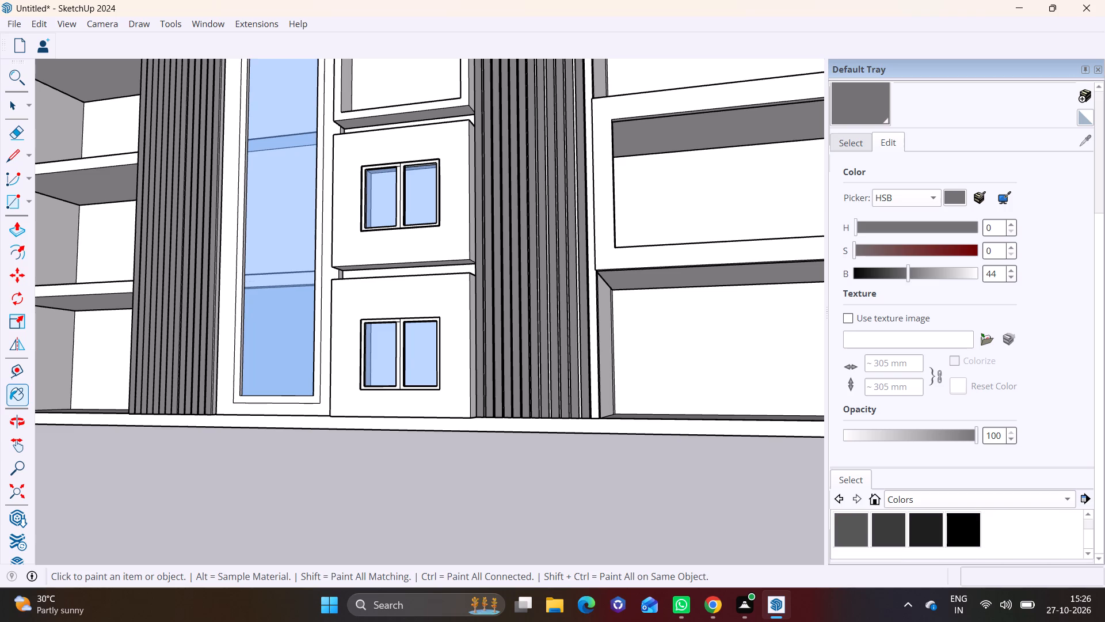
left_click(855, 529)
left_click(457, 381)
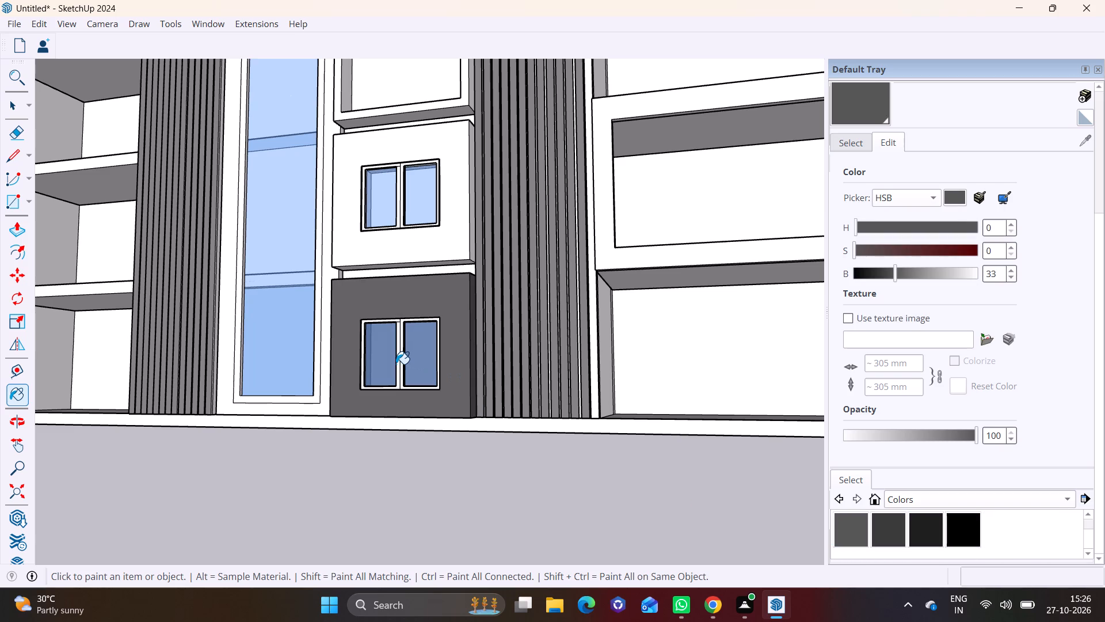
Open the third drawer front from the bottom and Push/Pull the opening's left inner face inward about 1' 8 15/16".
scroll(398, 352, "down", 3)
middle_click_drag(412, 357, 414, 500, "shift")
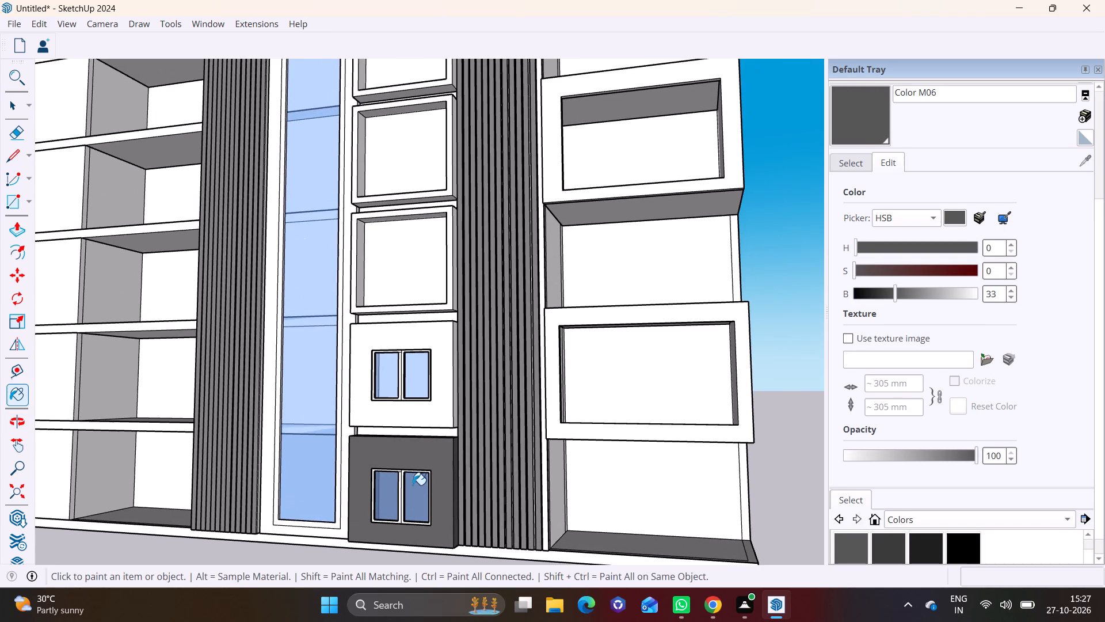
key("space")
left_click(206, 549)
middle_click_drag(403, 360, 405, 454, "shift")
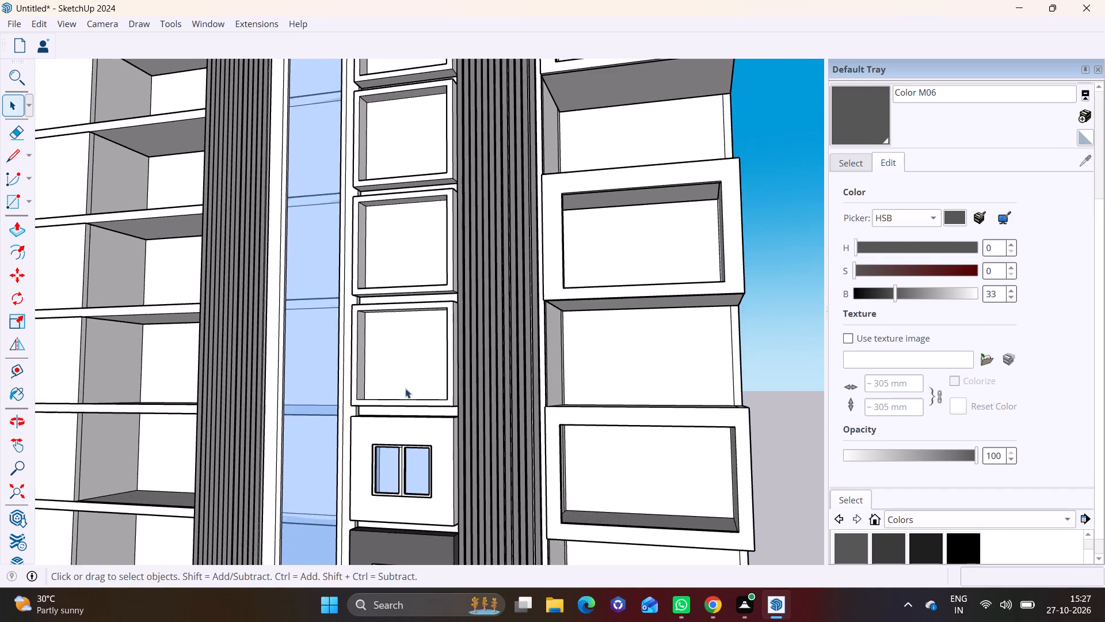
scroll(399, 370, "up", 7)
left_click(338, 365)
triple_click(337, 365)
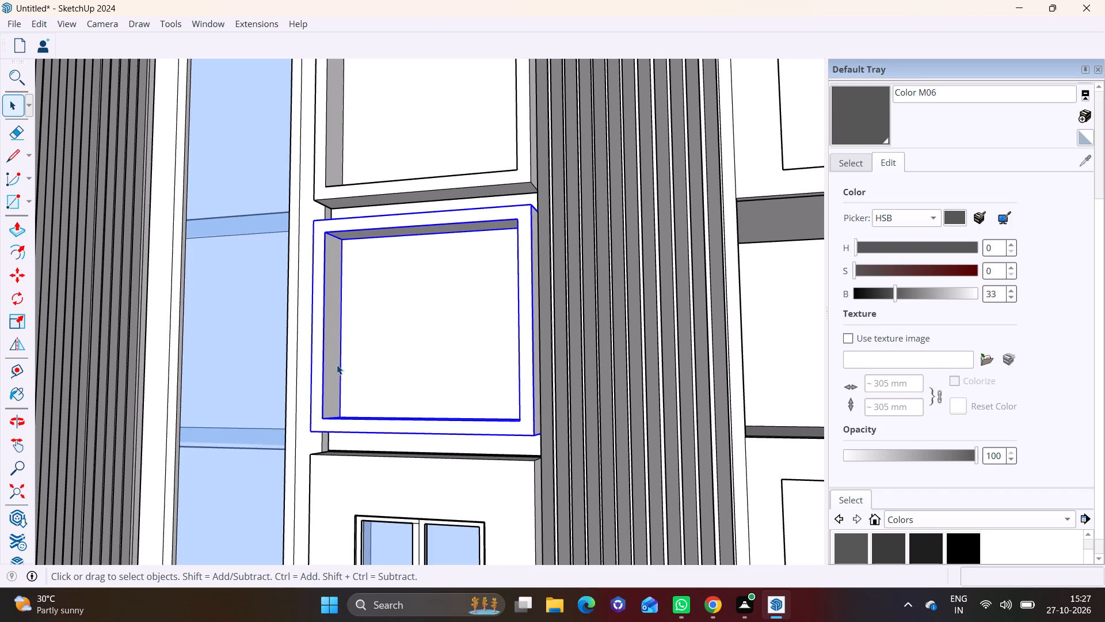
left_click(333, 358)
left_click(14, 231)
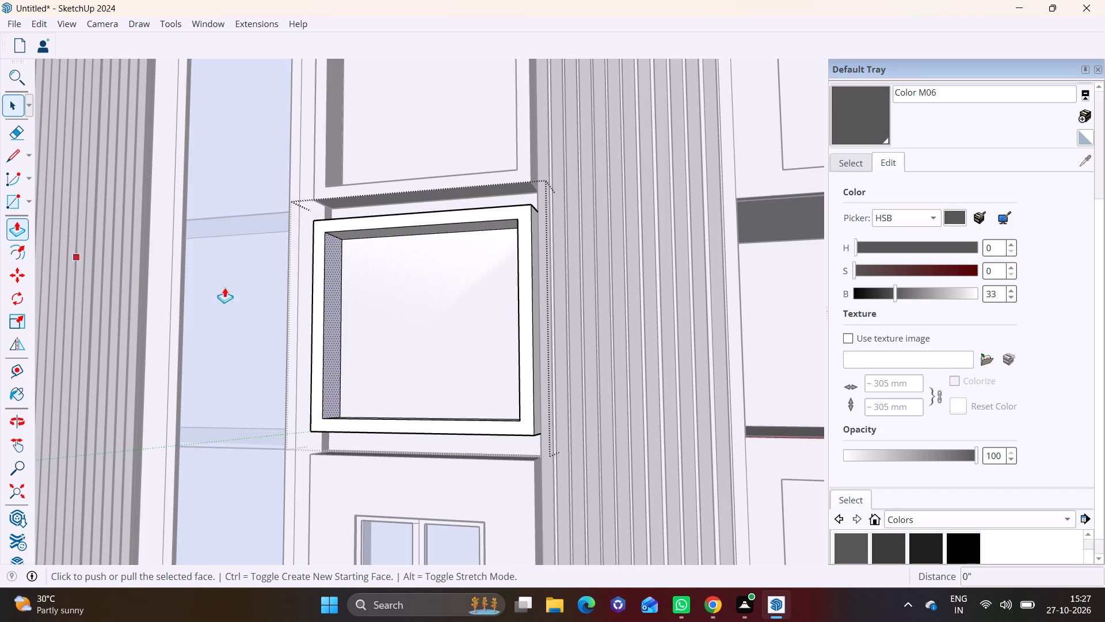
left_click(329, 315)
left_click(353, 522)
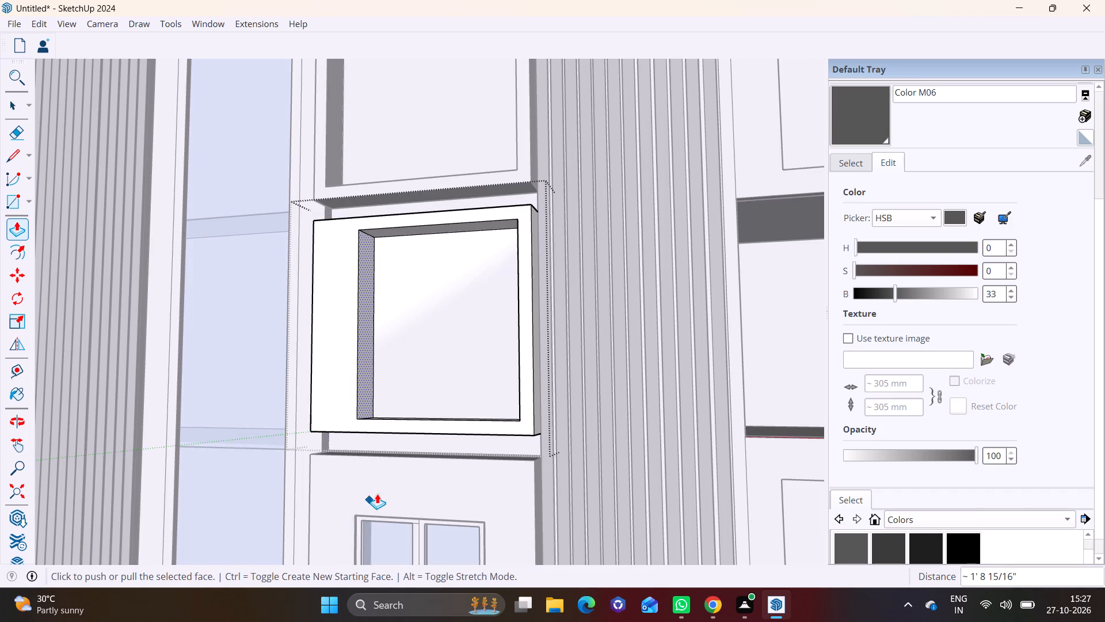
Push/Pull the opening's right inner face inward 1' 7" to narrow it to the window's width.
scroll(391, 481, "down", 2)
middle_click_drag(425, 490, 742, 516)
key("space")
left_click(550, 385)
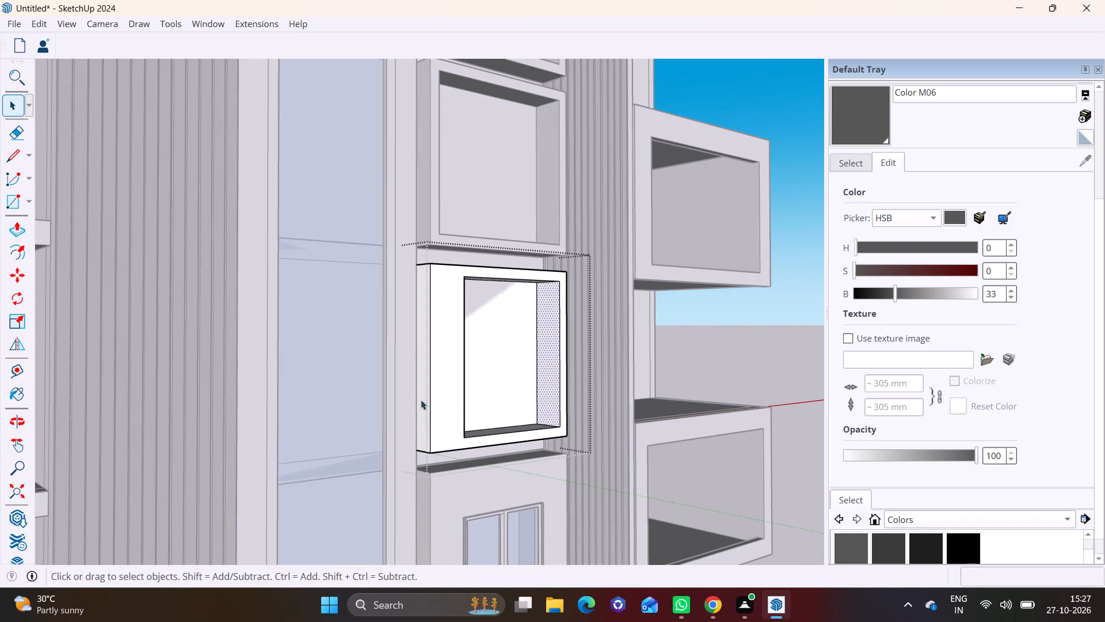
left_click(13, 227)
left_click(552, 386)
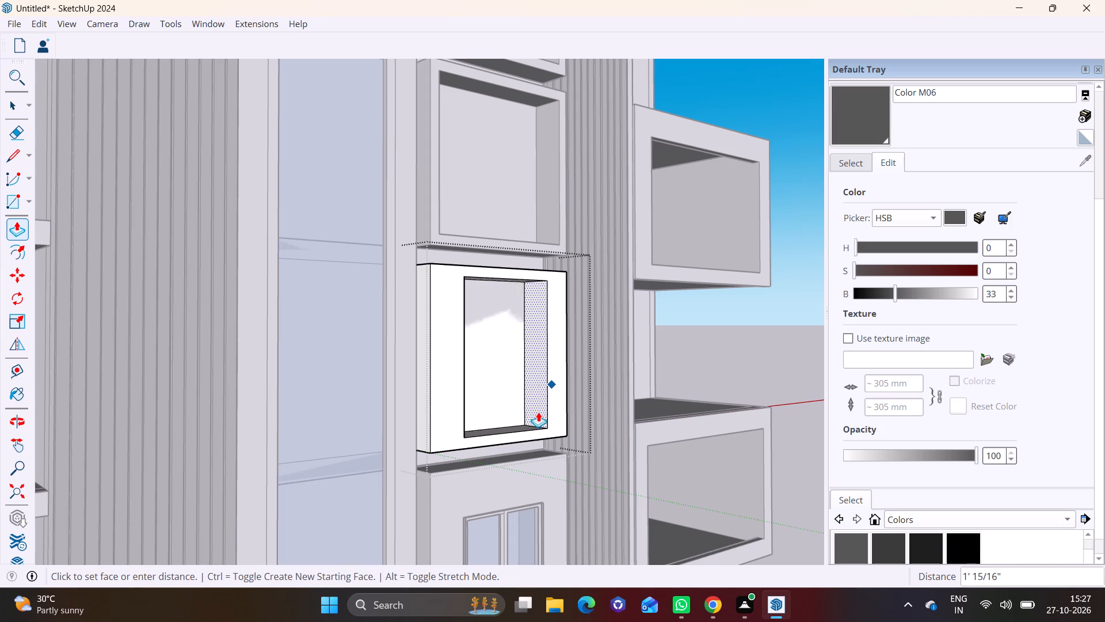
left_click(545, 503)
Push/Pull the top inner face of the third drawer front's opening downward to lower its upper edge.
middle_click_drag(561, 485, 403, 467)
scroll(438, 365, "down", 2)
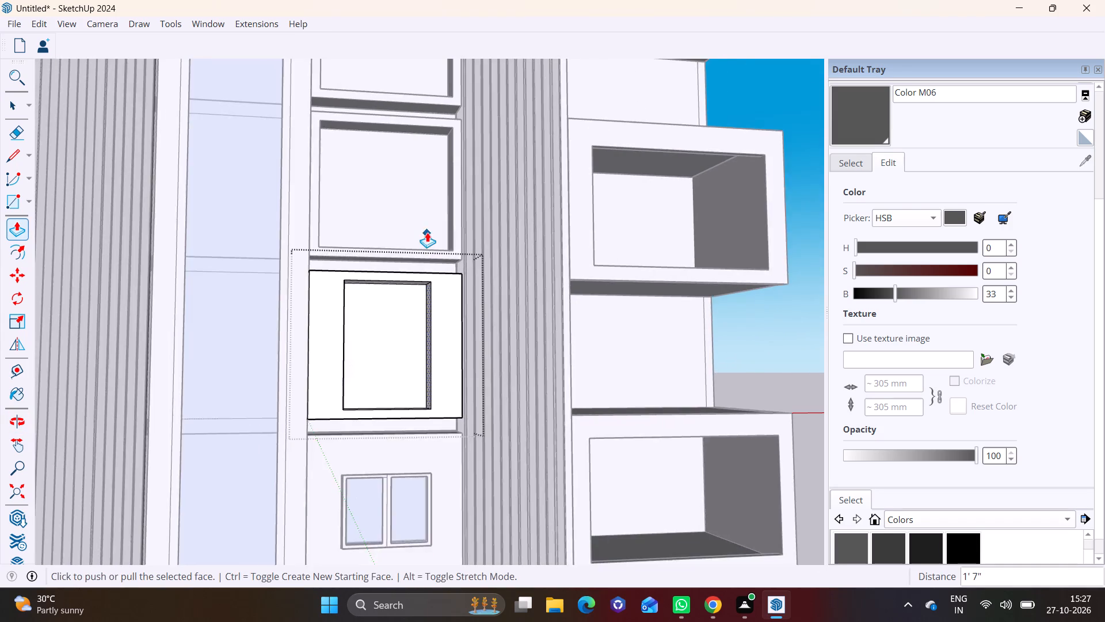
scroll(427, 232, "up", 1)
scroll(367, 275, "up", 5)
middle_click_drag(384, 341, 349, 255)
scroll(352, 271, "up", 4)
key("space")
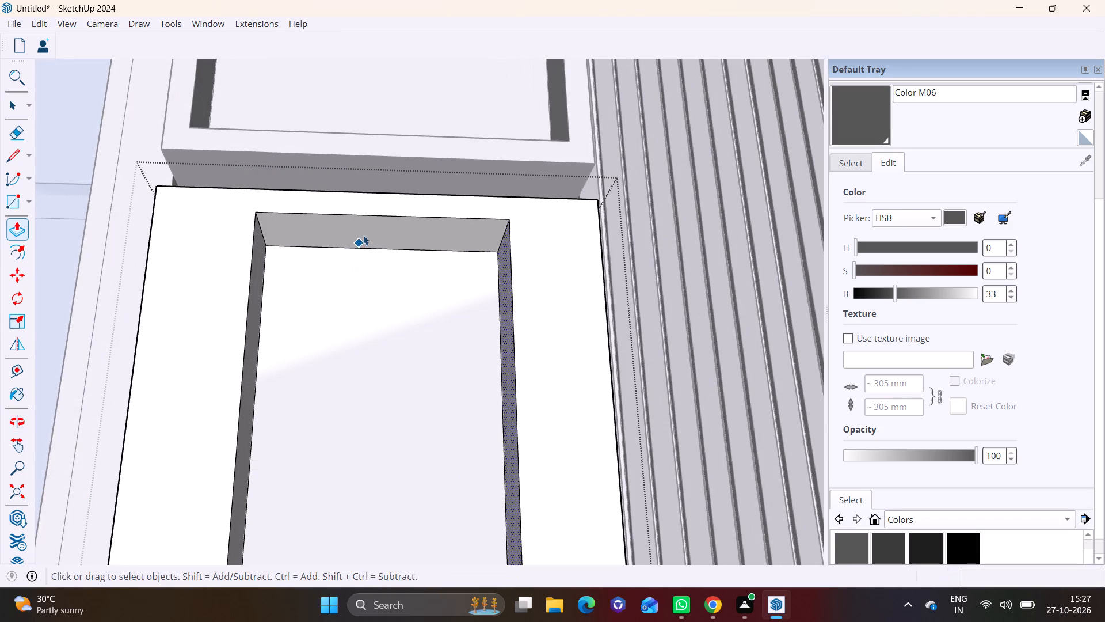
left_click(363, 235)
left_click(13, 233)
left_click(321, 230)
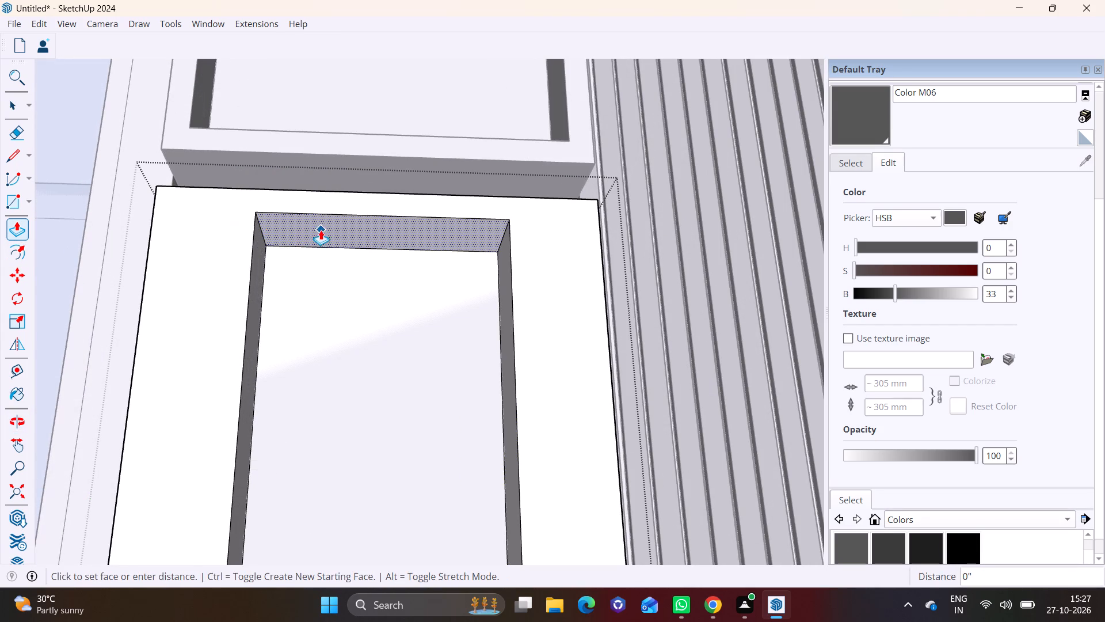
left_click(311, 308)
Push/Pull the opening's bottom inner face upward to shorten it to a window-sized recess, and leave the drawer front.
scroll(337, 356, "down", 3)
middle_click_drag(365, 467, 394, 302, "shift")
middle_click_drag(402, 371, 339, 502)
middle_click_drag(375, 462, 382, 379, "shift")
scroll(379, 449, "up", 1, "shift")
middle_click_drag(382, 406, 369, 506)
scroll(369, 471, "up", 2)
key("space")
left_click(366, 391)
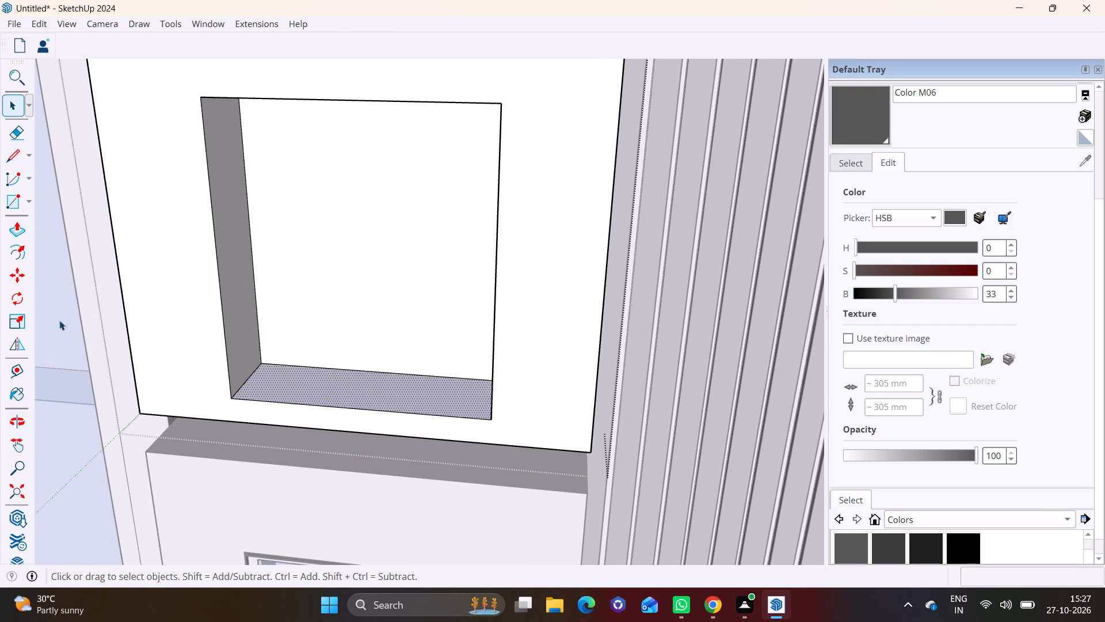
left_click(15, 228)
left_click(376, 408)
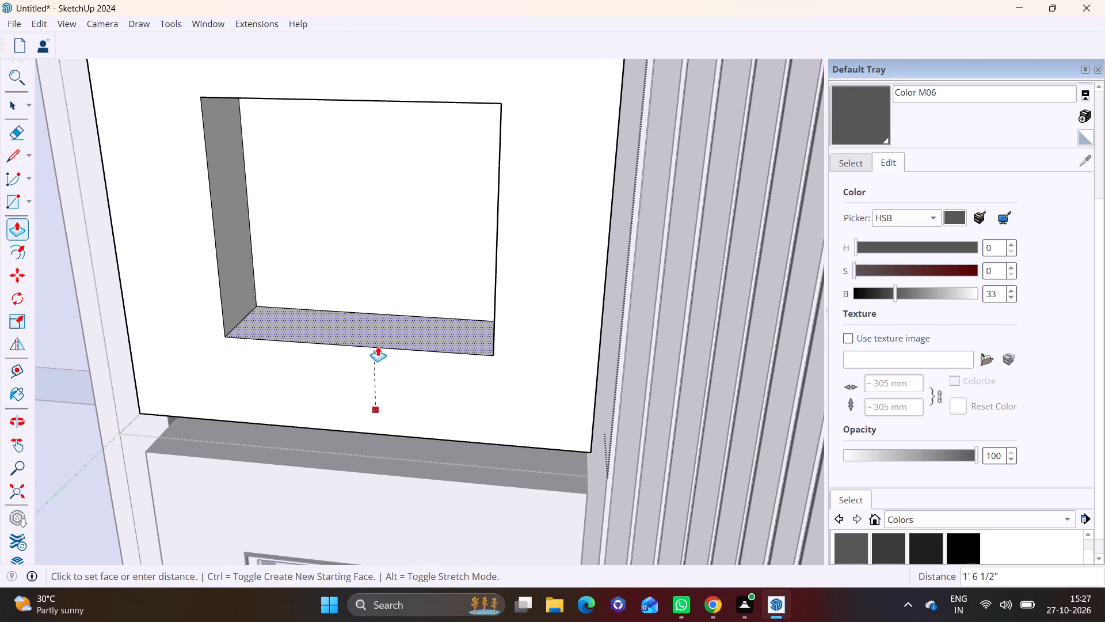
left_click(381, 328)
key("space")
scroll(379, 378, "down", 7)
middle_click_drag(457, 521, 540, 346)
middle_click_drag(564, 400, 566, 361)
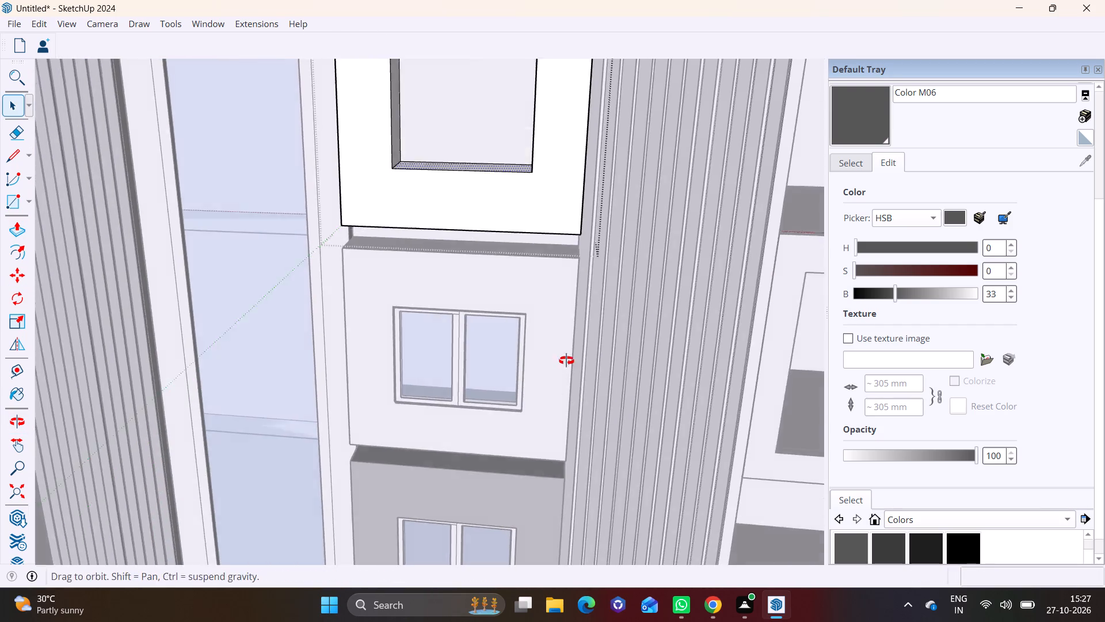
middle_click_drag(566, 361, 601, 290)
middle_click_drag(543, 290, 516, 415, "shift")
key("space")
left_click(554, 407)
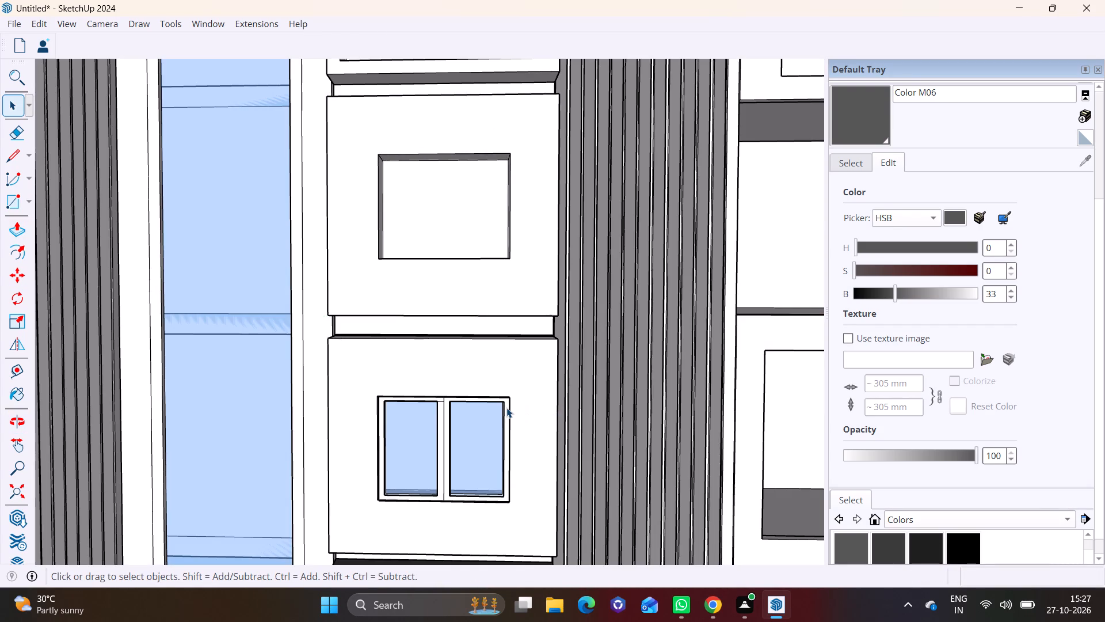
Copy the second drawer front's window 11' 7/8" straight up into the third drawer front's opening.
left_click(506, 408)
key("m")
left_click(505, 396)
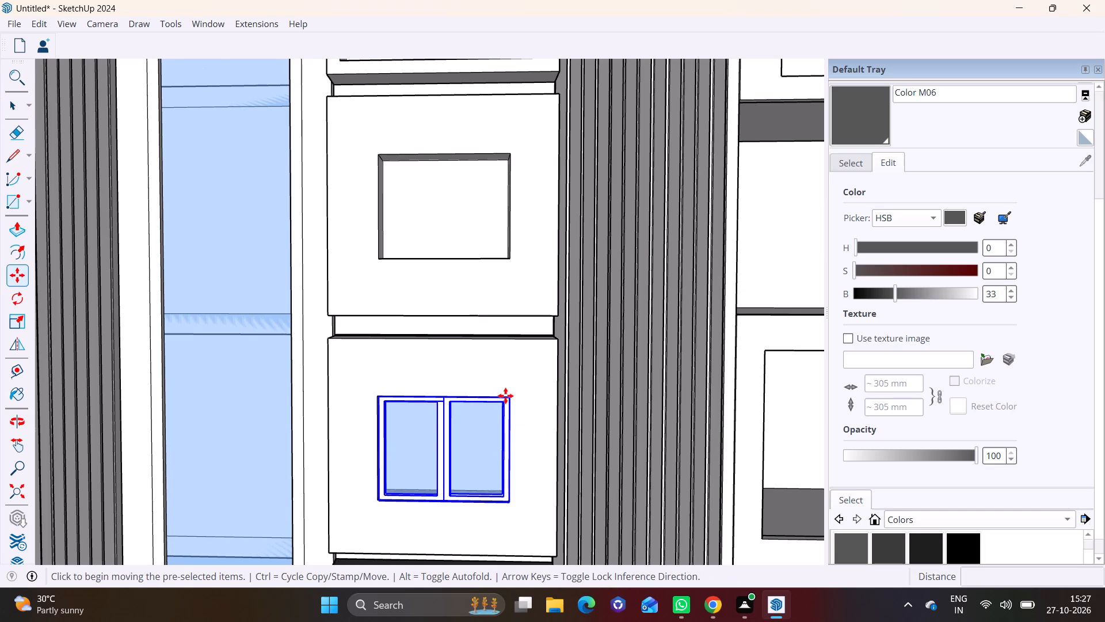
left_click(504, 159)
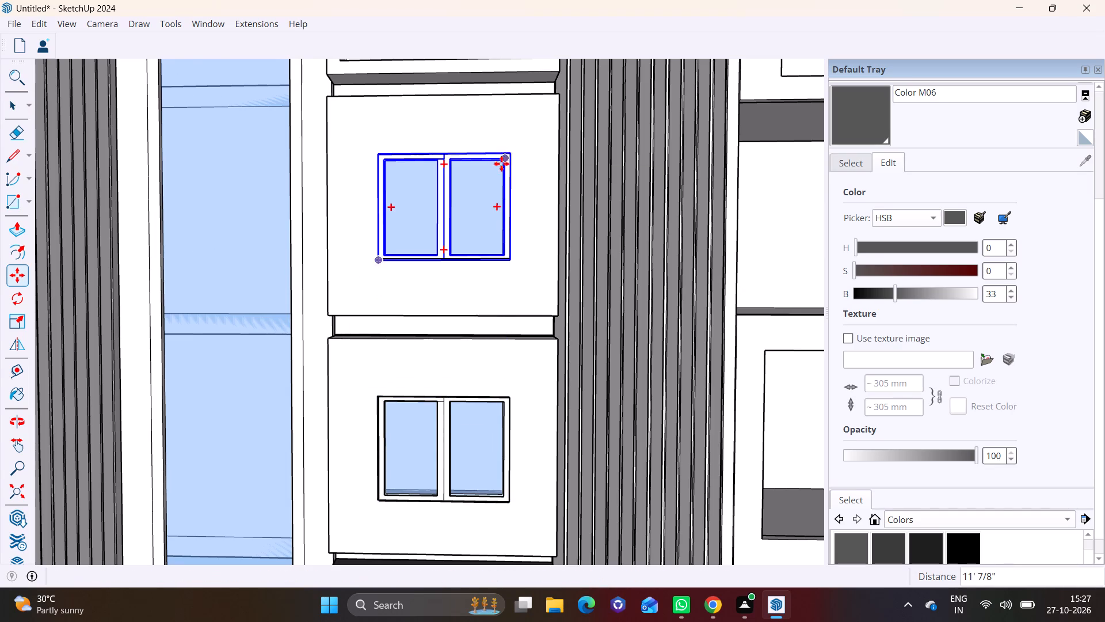
key("space")
Sample the dark grey Color M06 from the bottom drawer front and paint the third drawer front with it.
left_click(489, 291)
scroll(489, 292, "down", 5)
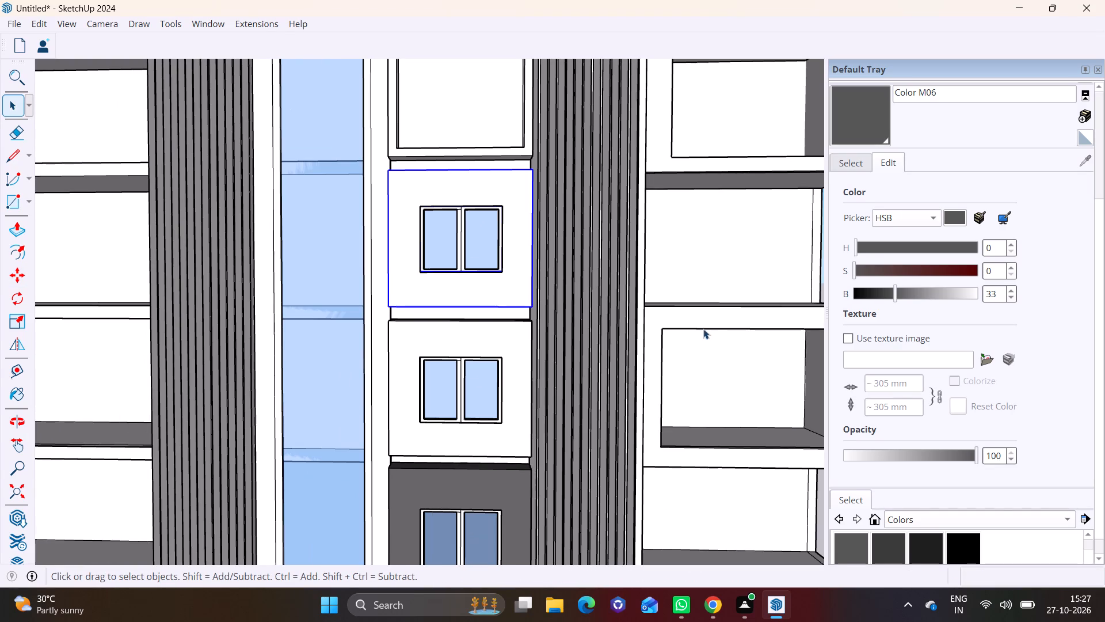
left_click(707, 320)
left_click(500, 490)
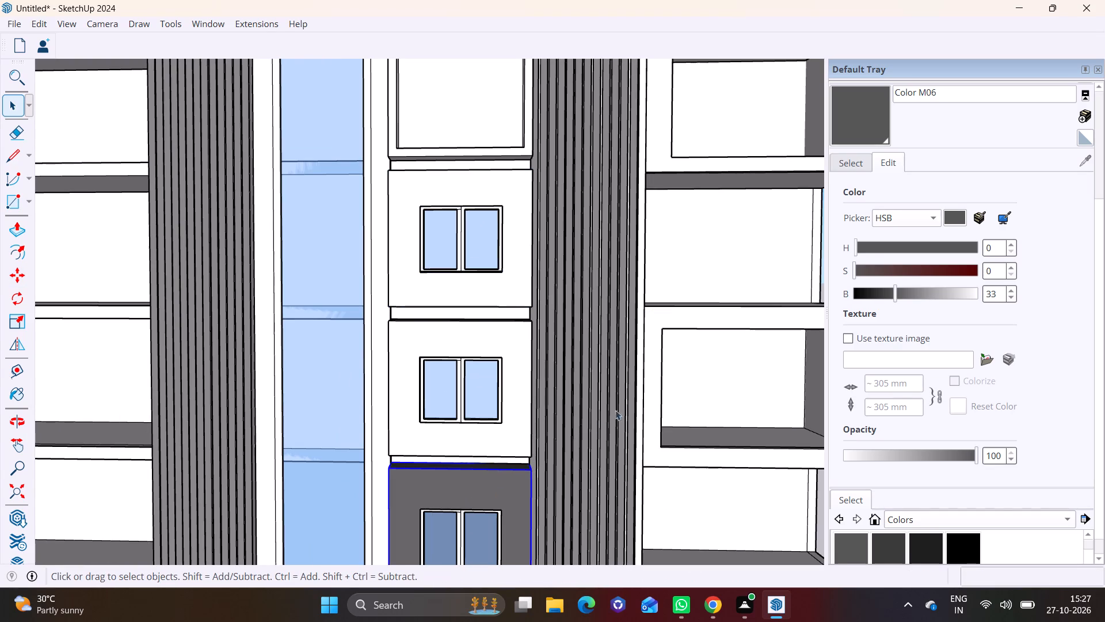
key("space")
left_click(1083, 162)
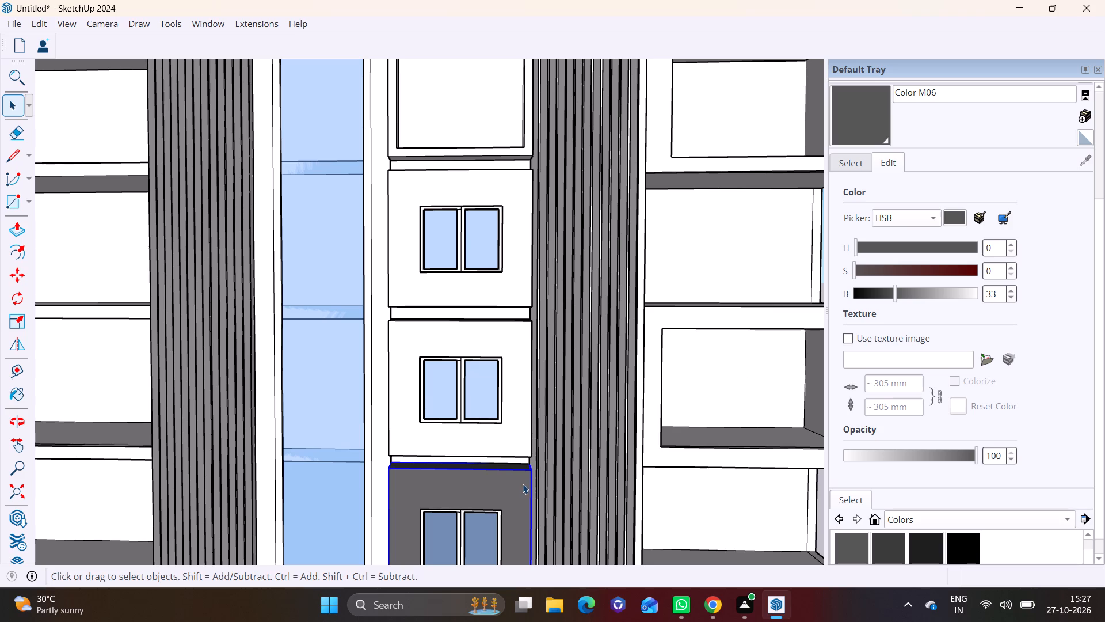
left_click(522, 484)
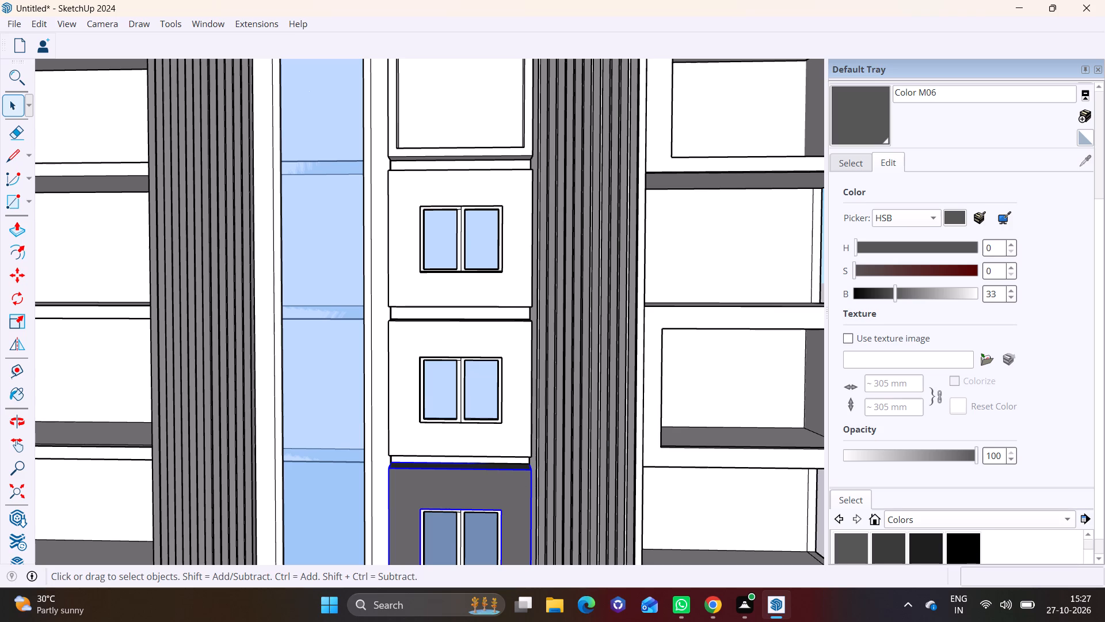
left_click(1087, 158)
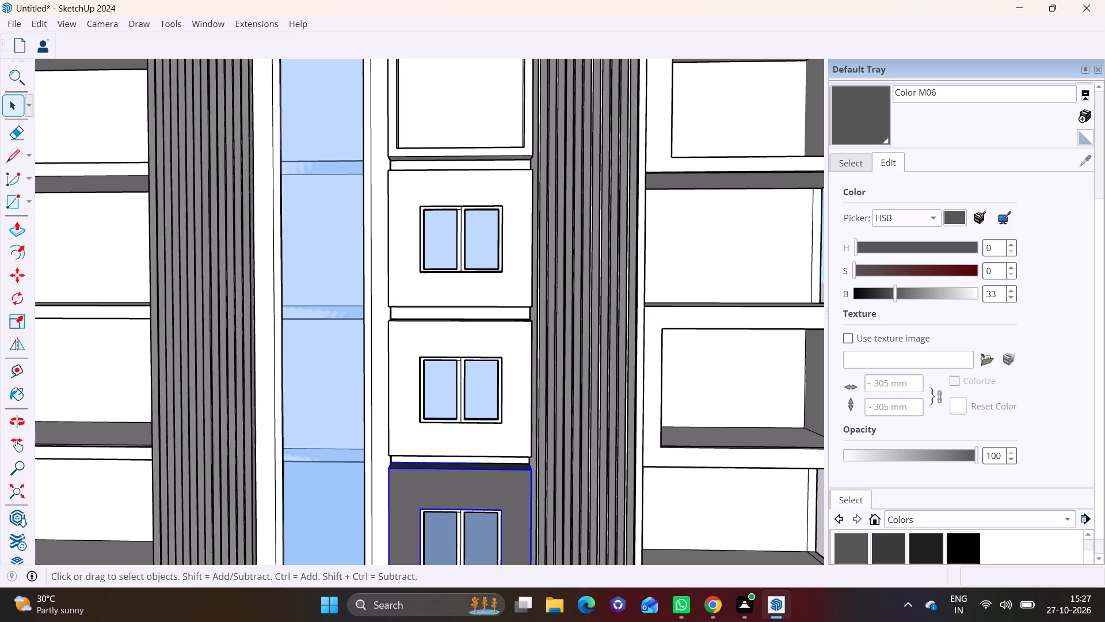
left_click(1086, 158)
left_click(870, 162)
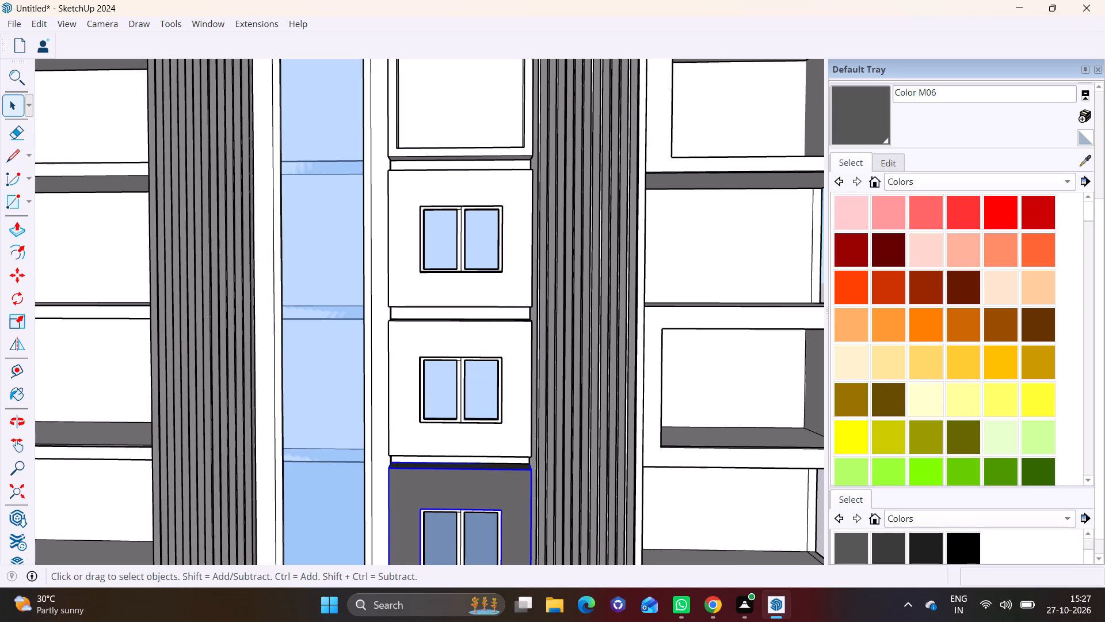
left_click(1081, 157)
left_click(508, 481)
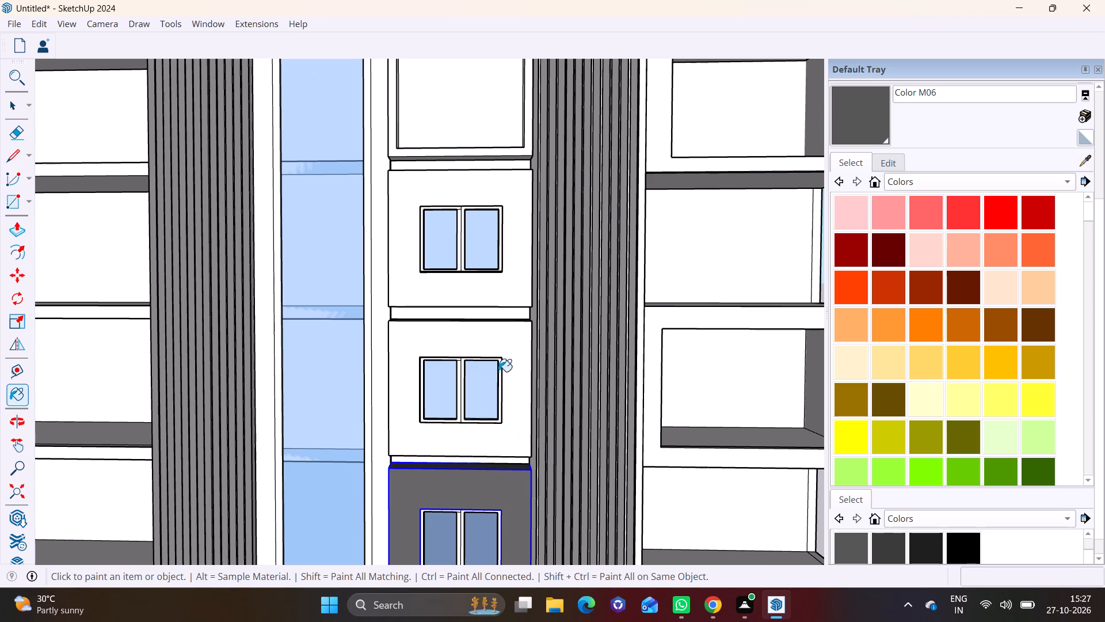
left_click(522, 283)
Examine the alternating dark grey and white drawer fronts from a wider, angled view of the whole model.
scroll(515, 295, "down", 2)
middle_click_drag(517, 307, 471, 402)
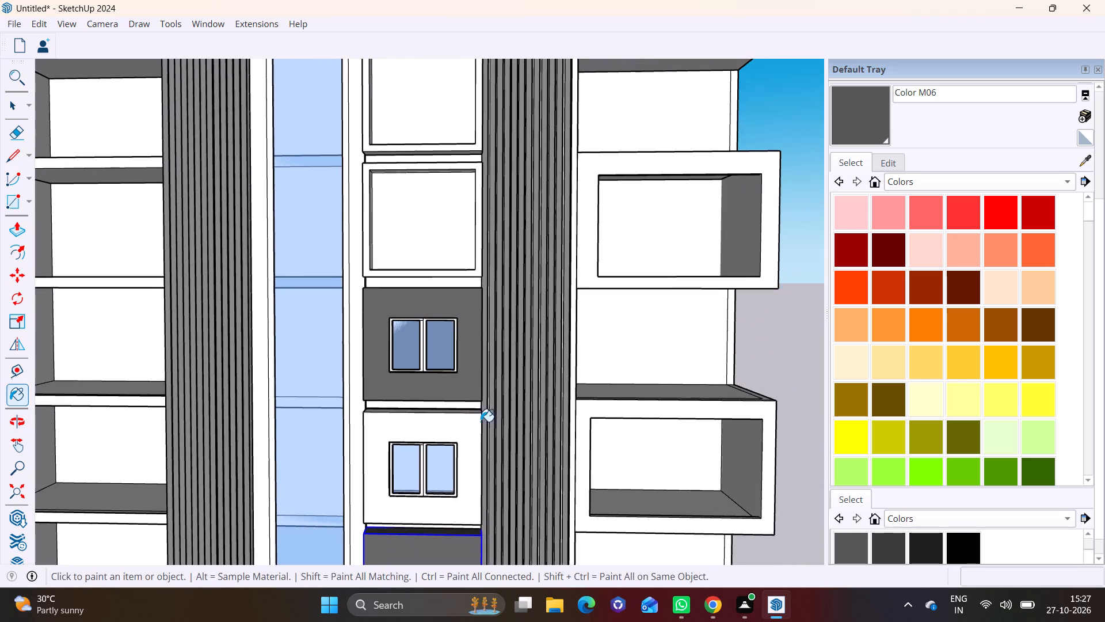
middle_click_drag(482, 420, 371, 445)
key("space")
scroll(567, 403, "down", 3)
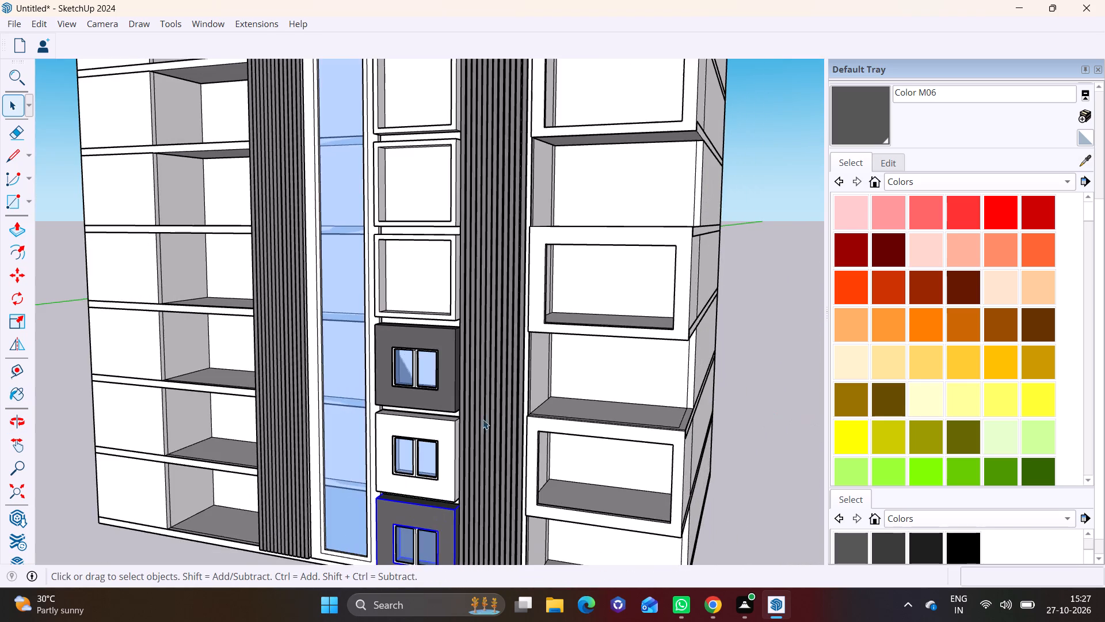
middle_click_drag(477, 419, 496, 362)
left_click(752, 392)
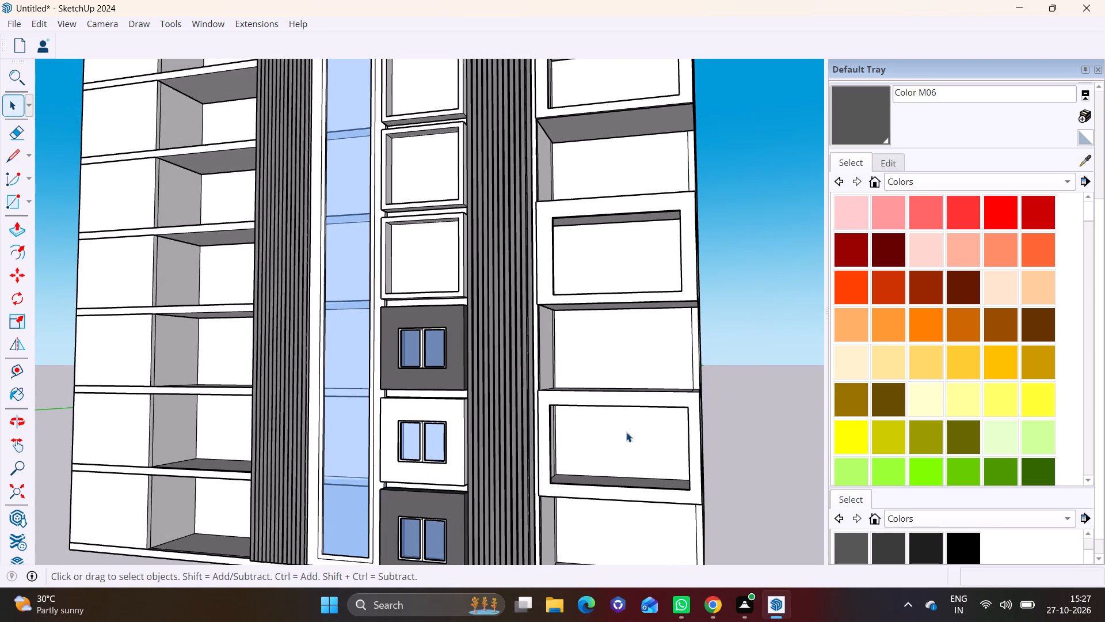
middle_click_drag(605, 438, 630, 330, "shift")
scroll(533, 352, "down", 4)
middle_click_drag(531, 355, 517, 371, "shift")
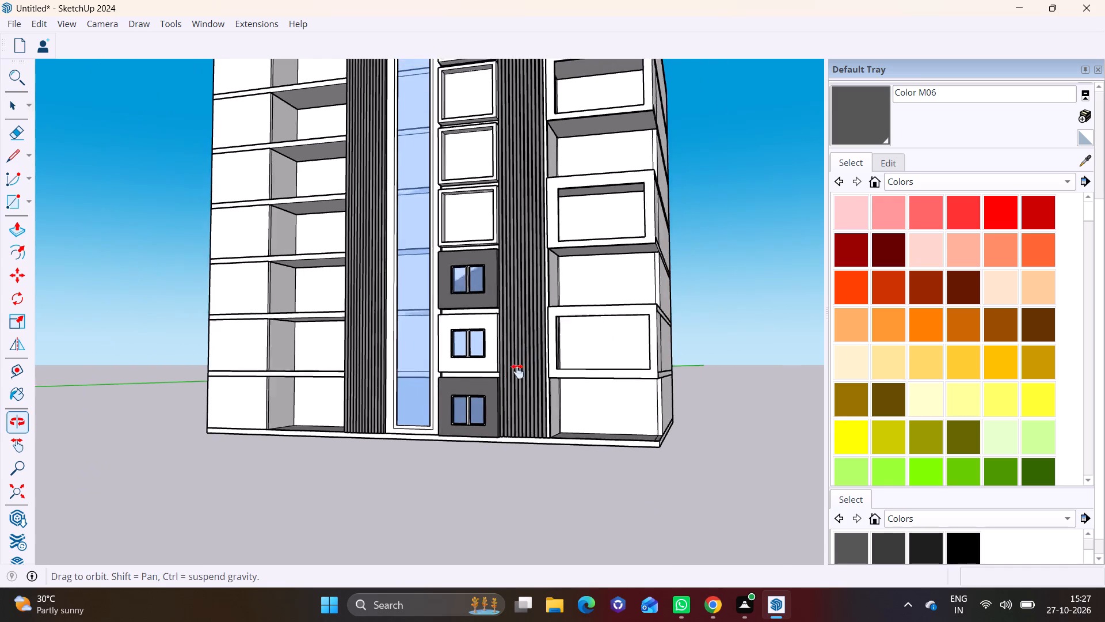
Open the fourth drawer front from the bottom and Push/Pull its opening's left inner face inward about 1' 8 15/16".
middle_click_drag(517, 371, 489, 490, "shift")
scroll(441, 356, "up", 9)
middle_click_drag(440, 356, 437, 400, "shift")
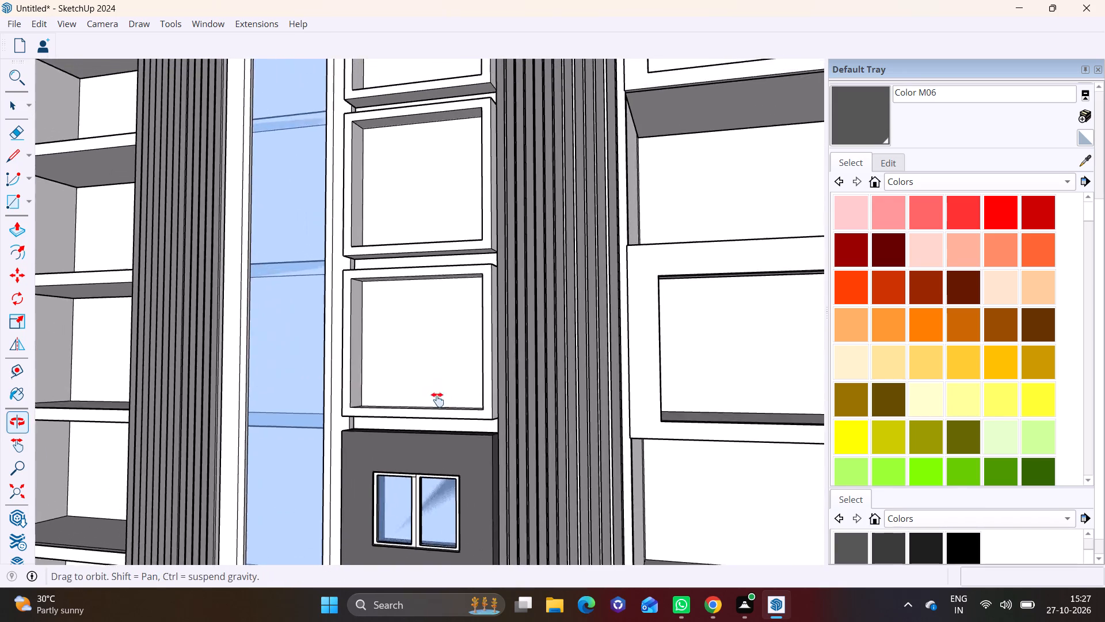
middle_click_drag(437, 400, 432, 423, "shift")
scroll(394, 413, "up", 2)
triple_click(344, 381)
left_click(344, 374)
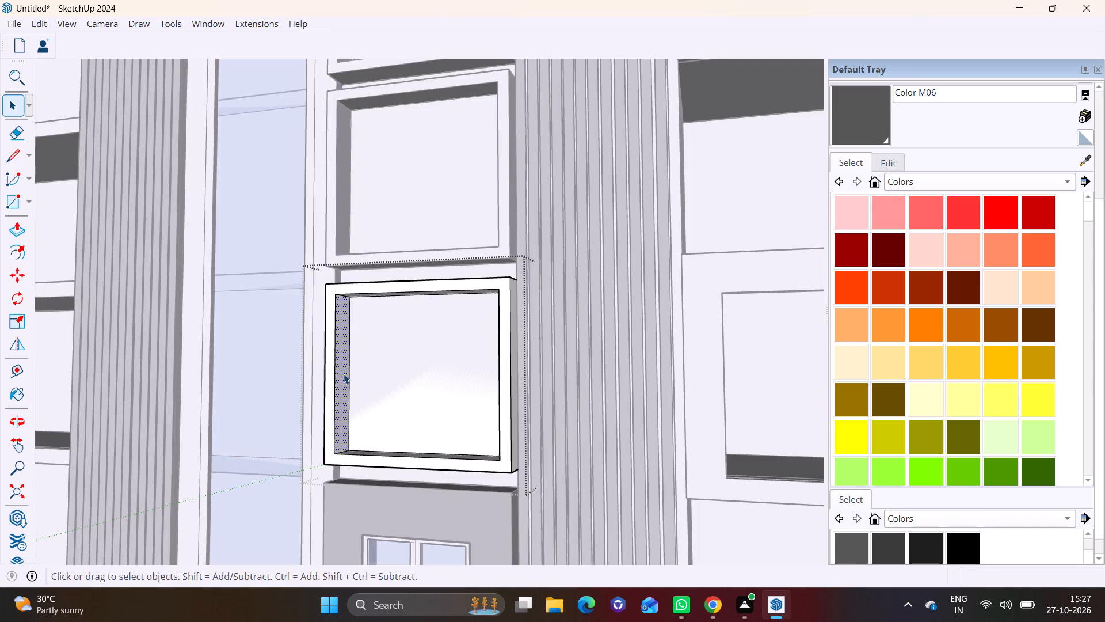
left_click(14, 226)
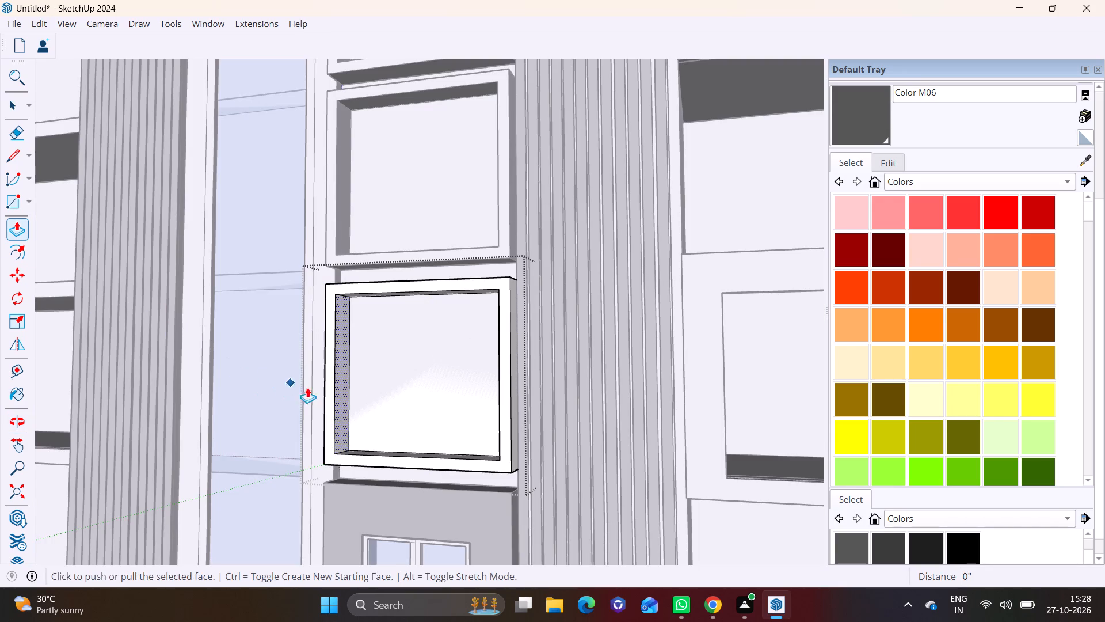
left_click(340, 384)
left_click(361, 536)
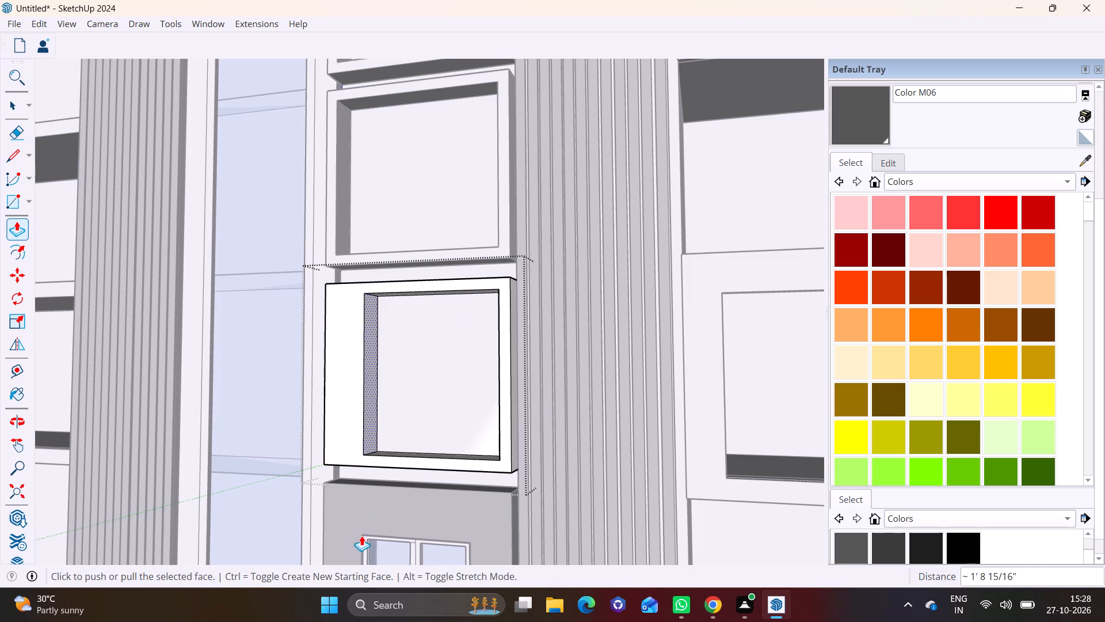
Push/Pull the right inner face of the fourth drawer front's opening inward 1' 7", in line with the window below.
scroll(386, 509, "down", 2)
middle_click_drag(411, 506, 687, 526)
middle_click_drag(652, 513, 554, 434)
key("space")
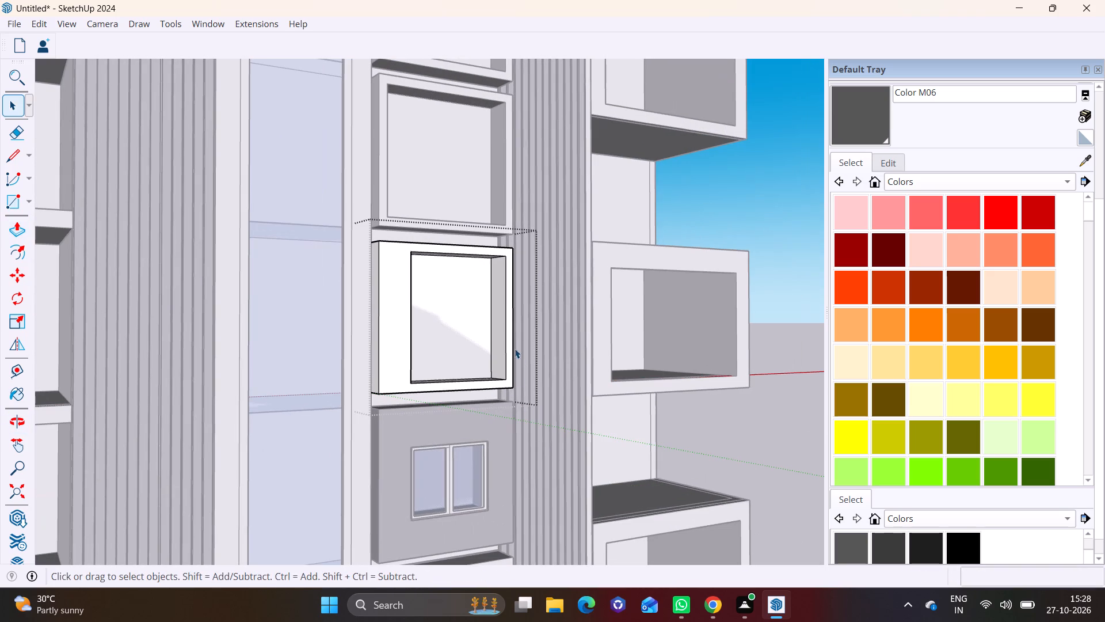
left_click(502, 339)
scroll(502, 339, "up", 2)
left_click(13, 224)
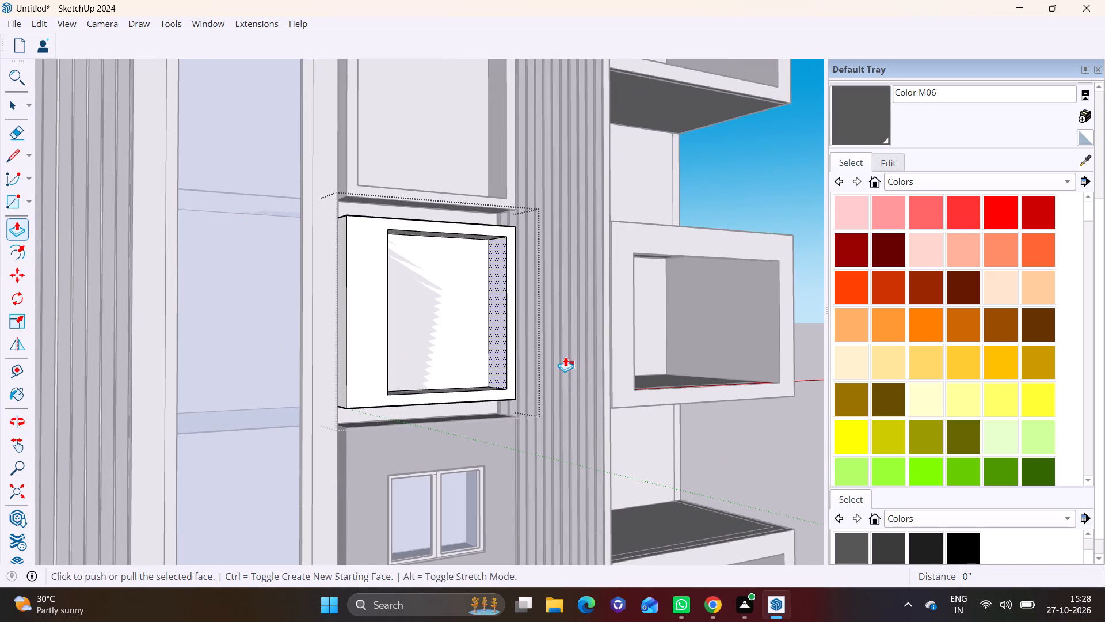
left_click(504, 332)
left_click(485, 469)
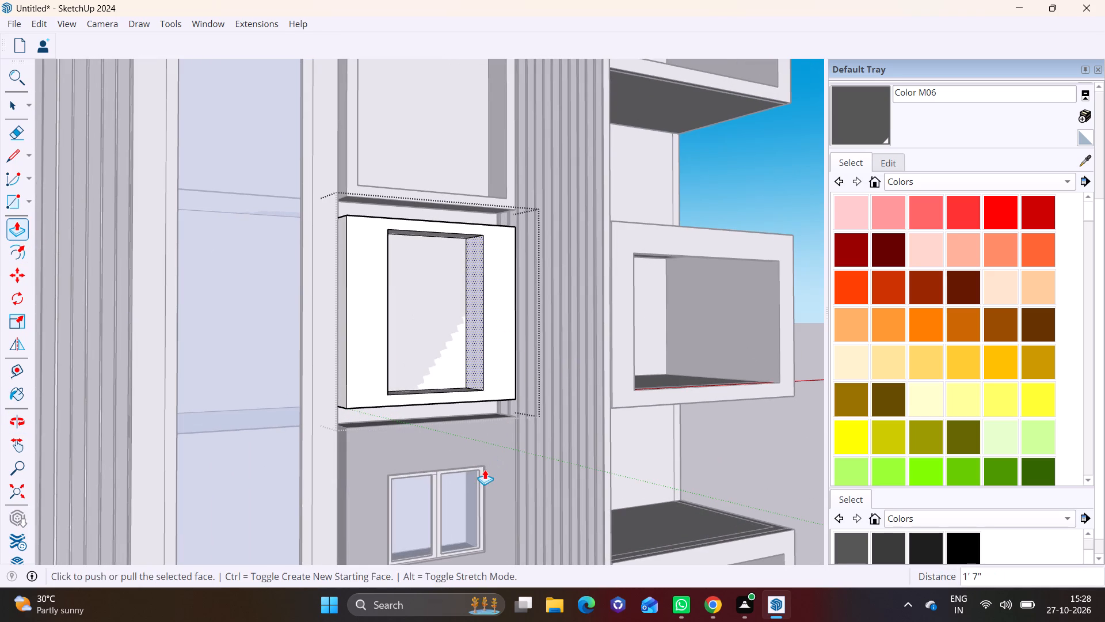
Push/Pull the top inner face of the fourth drawer front's opening downward to lower the recess's upper edge.
scroll(500, 448, "down", 2)
middle_click_drag(489, 432, 386, 416)
scroll(418, 309, "up", 6)
middle_click_drag(405, 305, 361, 287)
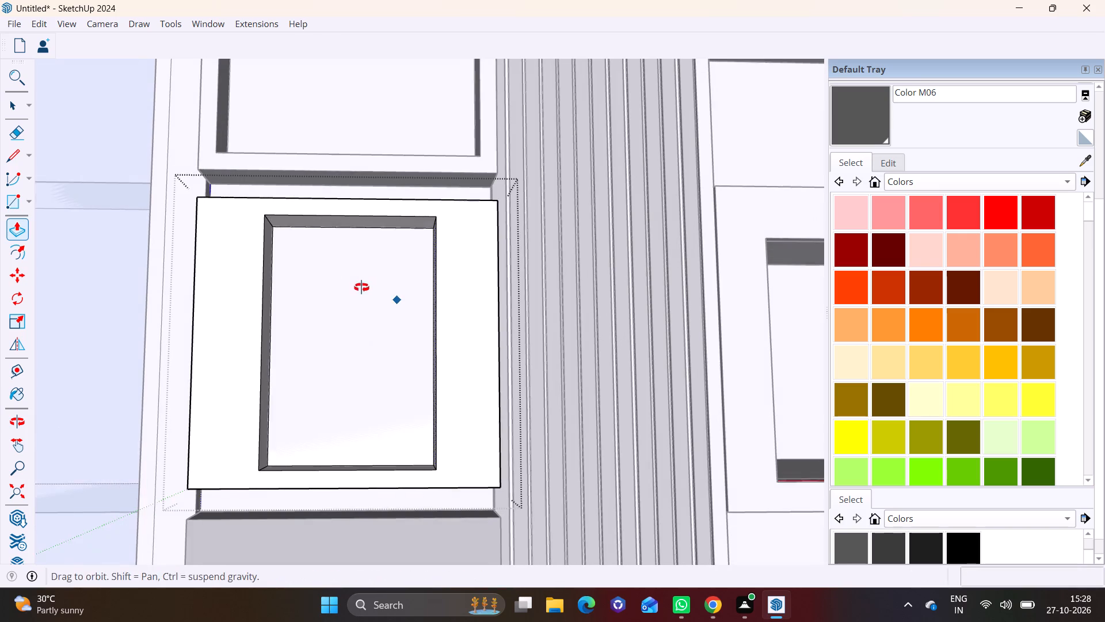
middle_click_drag(361, 287, 361, 280)
key("space")
left_click(346, 220)
left_click(20, 232)
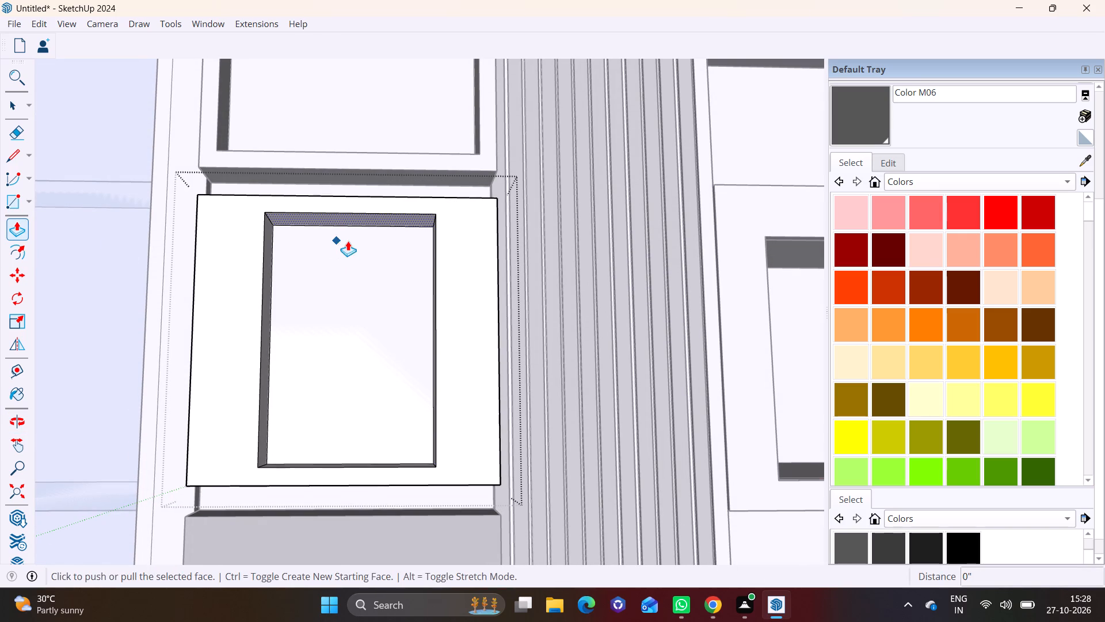
left_click(358, 221)
left_click(356, 267)
Push/Pull the bottom inner face of the fourth drawer front's opening upward 2' 4 15/16" to form a window-sized recess.
middle_click_drag(393, 362, 368, 502)
scroll(368, 502, "up", 3)
key("space")
left_click(352, 479)
left_click(15, 229)
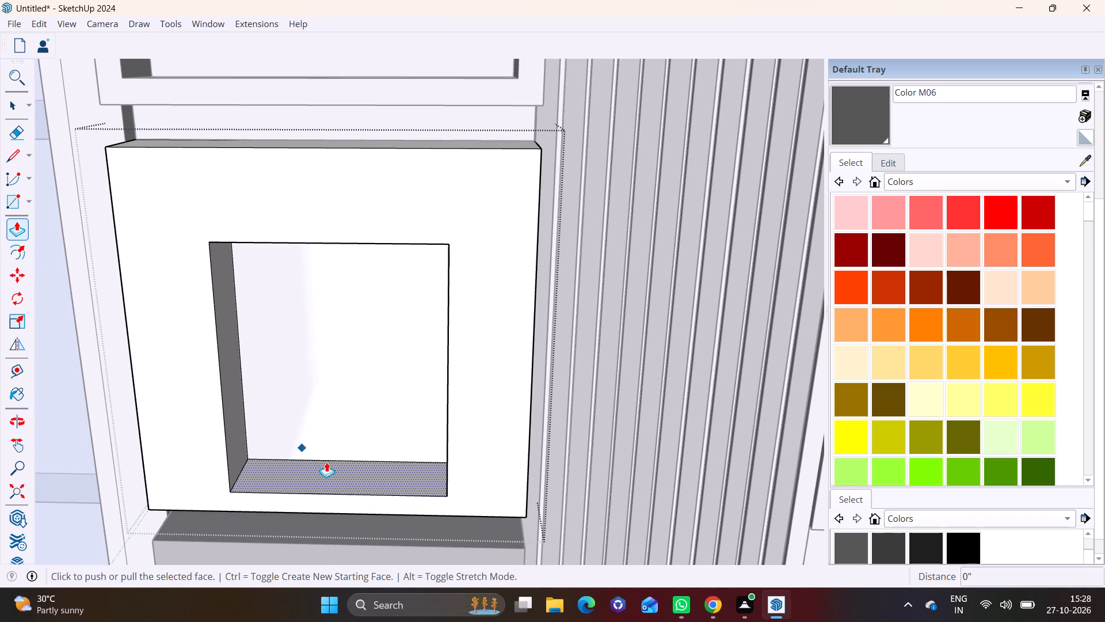
left_click(353, 481)
left_click(360, 402)
scroll(385, 441, "down", 6)
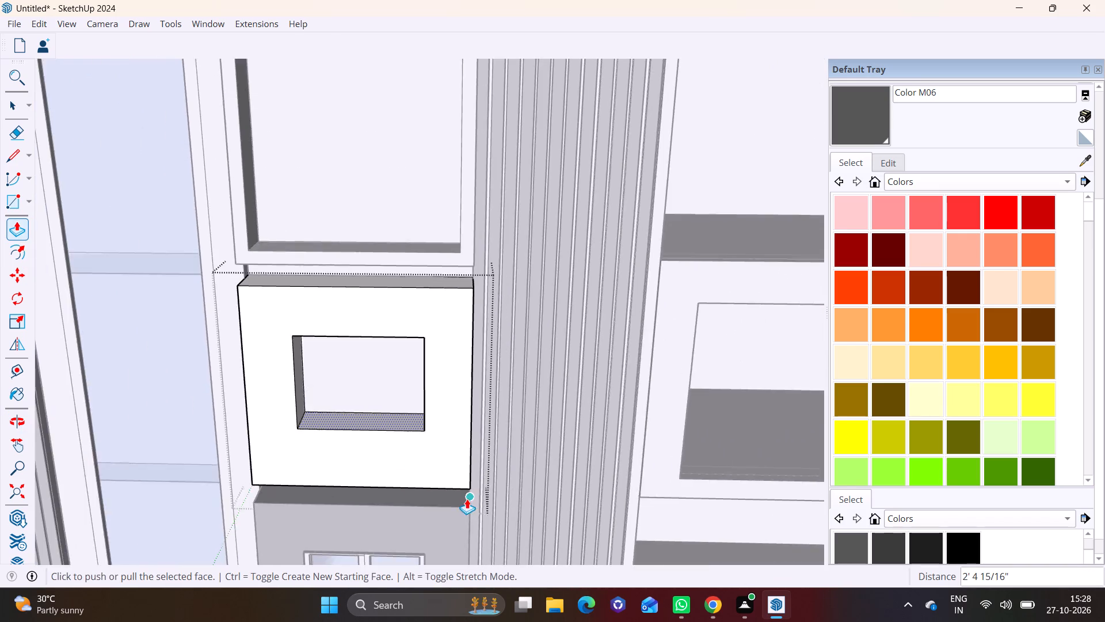
Leave the drawer front and copy the third front's window straight up into the fourth drawer front's opening.
middle_click_drag(468, 499, 565, 325)
key("space")
left_click(509, 401)
left_click(518, 393)
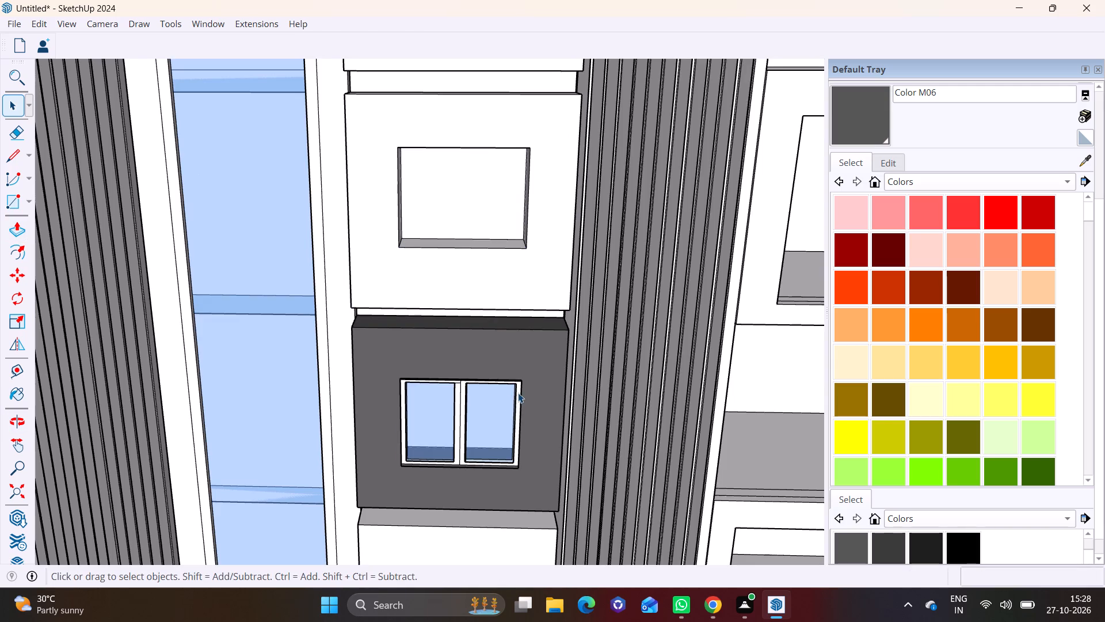
scroll(518, 393, "up", 1)
key("m")
left_click(518, 384)
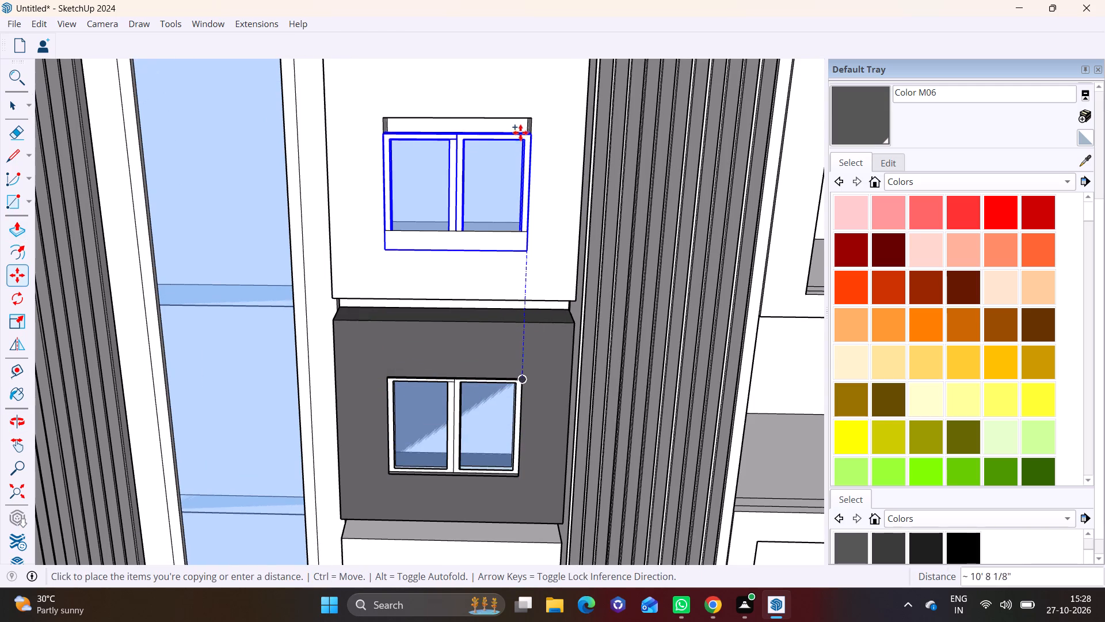
left_click(528, 118)
key("space")
left_click(474, 256)
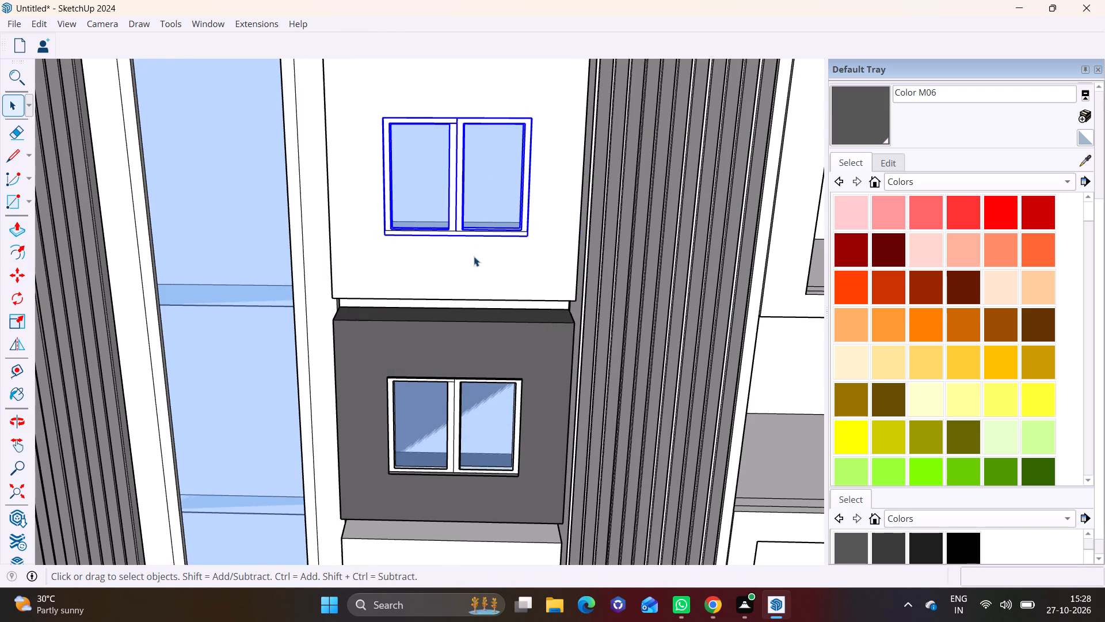
Open the fifth drawer front from the bottom and Push/Pull its opening's left inner face inward about 1' 8 15/16".
middle_click_drag(523, 256, 256, 210)
scroll(391, 242, "down", 4)
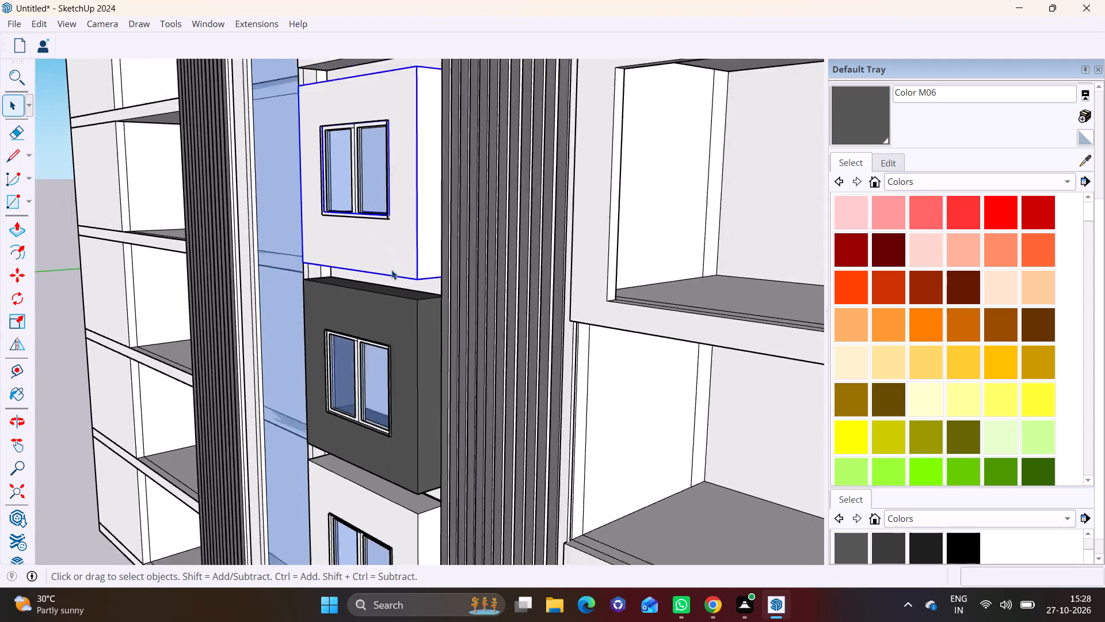
scroll(391, 270, "down", 1)
middle_click_drag(430, 314, 578, 298)
middle_click_drag(554, 279, 484, 487, "shift")
scroll(399, 434, "down", 3)
middle_click_drag(399, 434, 463, 475, "shift")
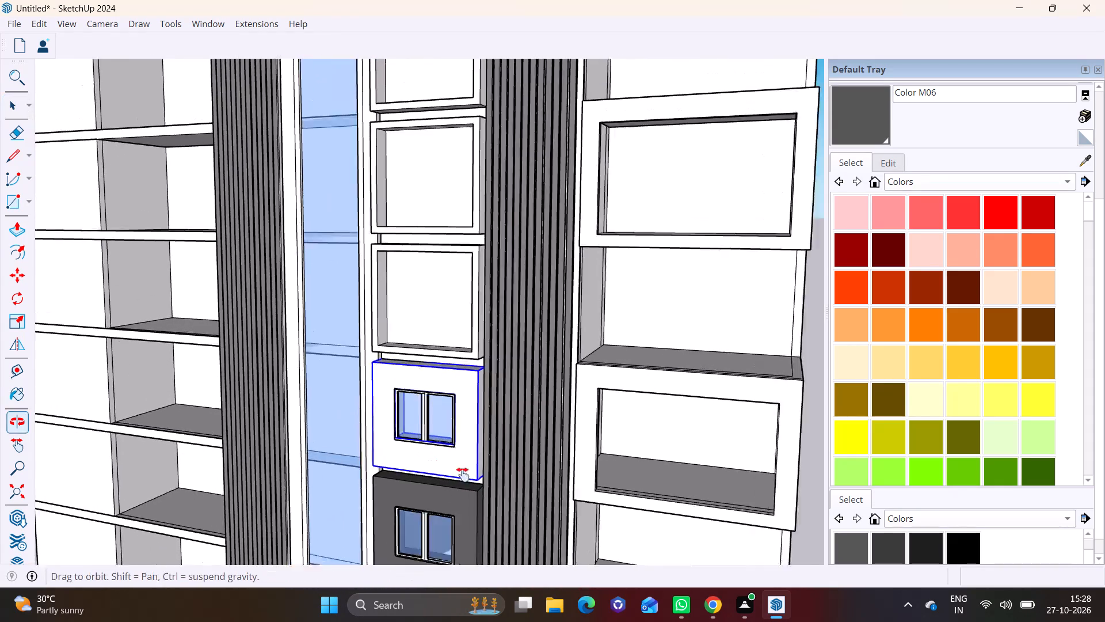
middle_click_drag(463, 475, 500, 496, "shift")
scroll(451, 348, "up", 6)
double_click(459, 346)
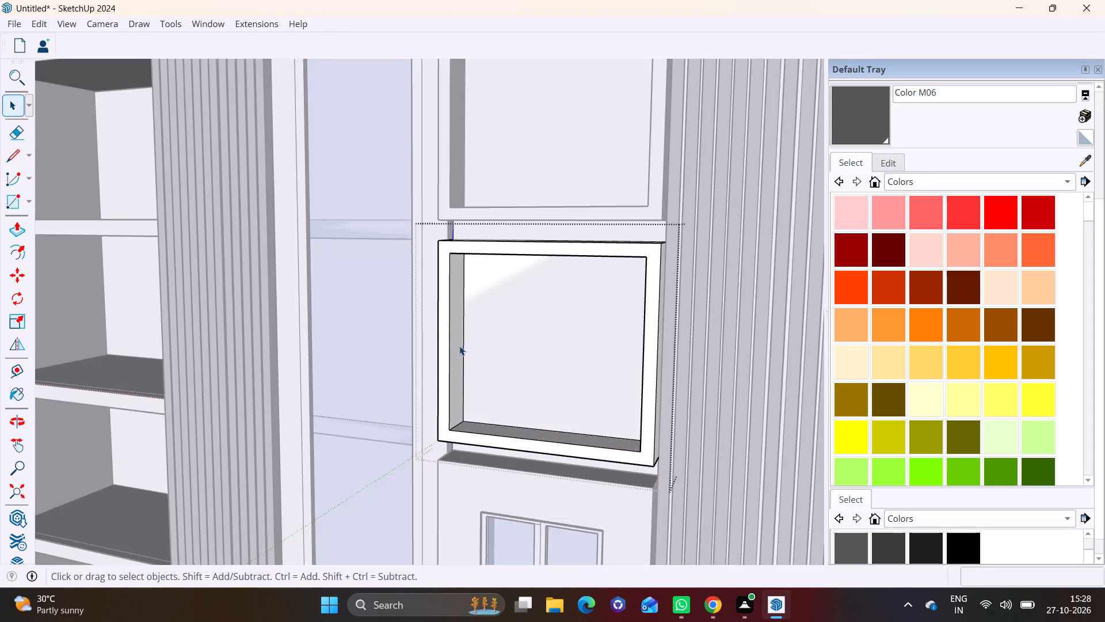
left_click(462, 342)
left_click(13, 228)
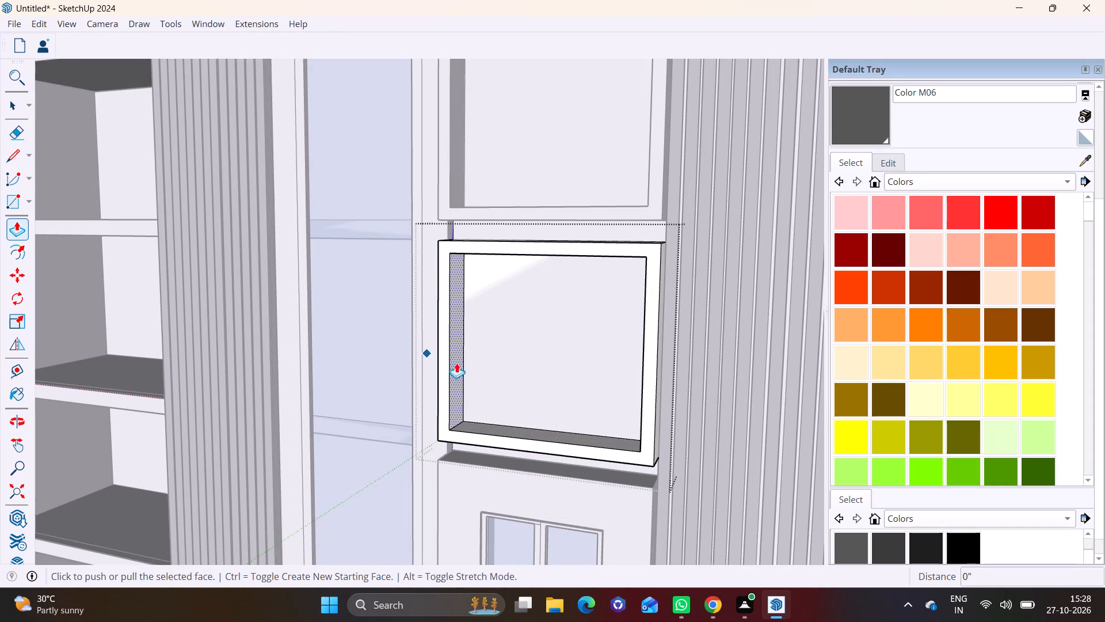
left_click(458, 347)
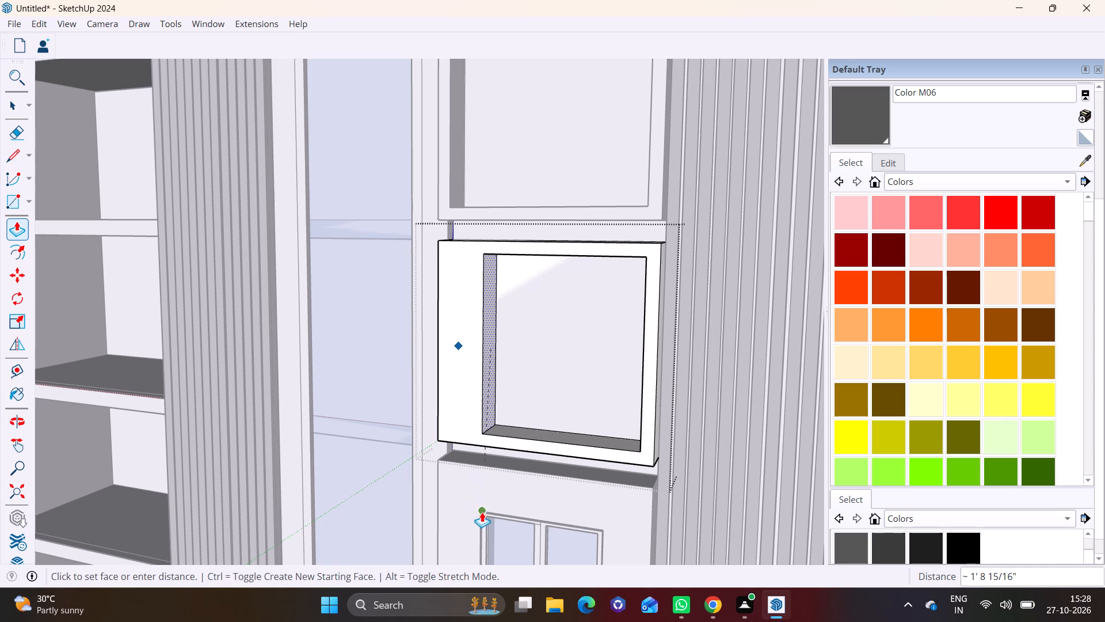
left_click(482, 512)
Push/Pull the right inner face of the fifth drawer front's opening inward 1' 7", in line with the window below.
scroll(501, 482, "down", 3)
middle_click_drag(487, 460, 624, 464)
middle_click_drag(642, 479, 797, 492)
middle_click_drag(737, 452, 513, 389, "shift")
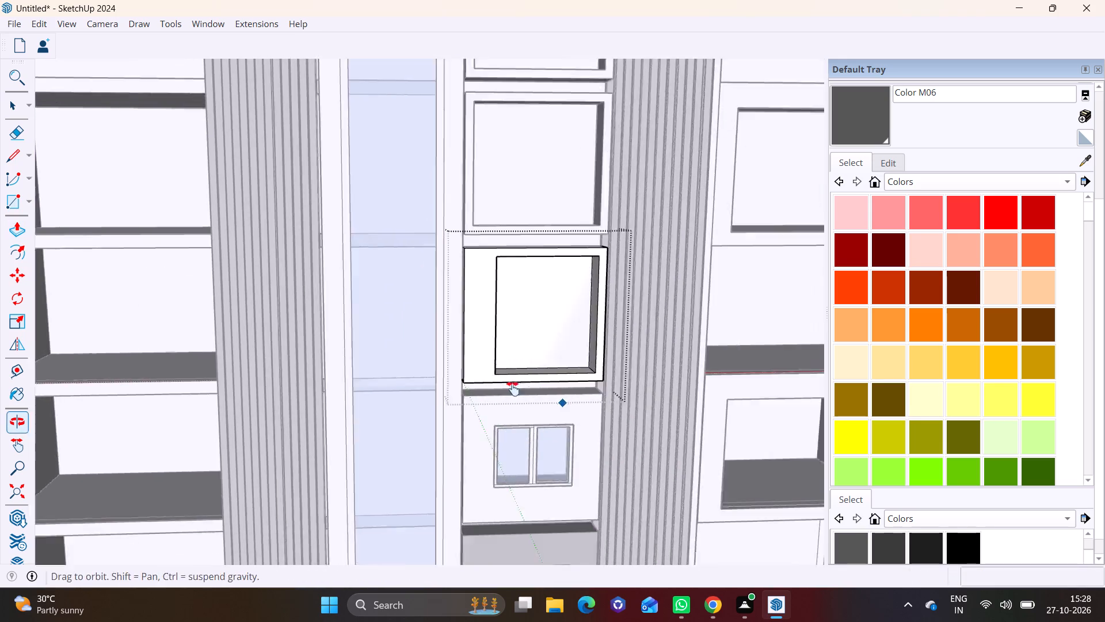
middle_click_drag(513, 389, 508, 387, "shift")
middle_click_drag(513, 387, 616, 368)
scroll(587, 351, "up", 4)
key("space")
left_click(571, 302)
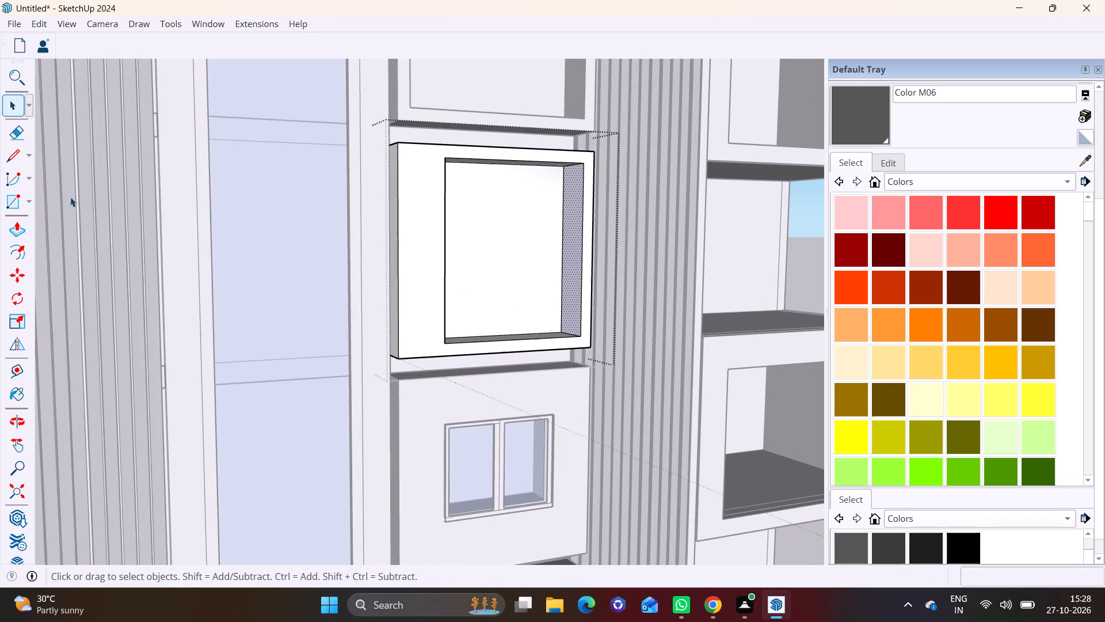
left_click(14, 226)
left_click(573, 268)
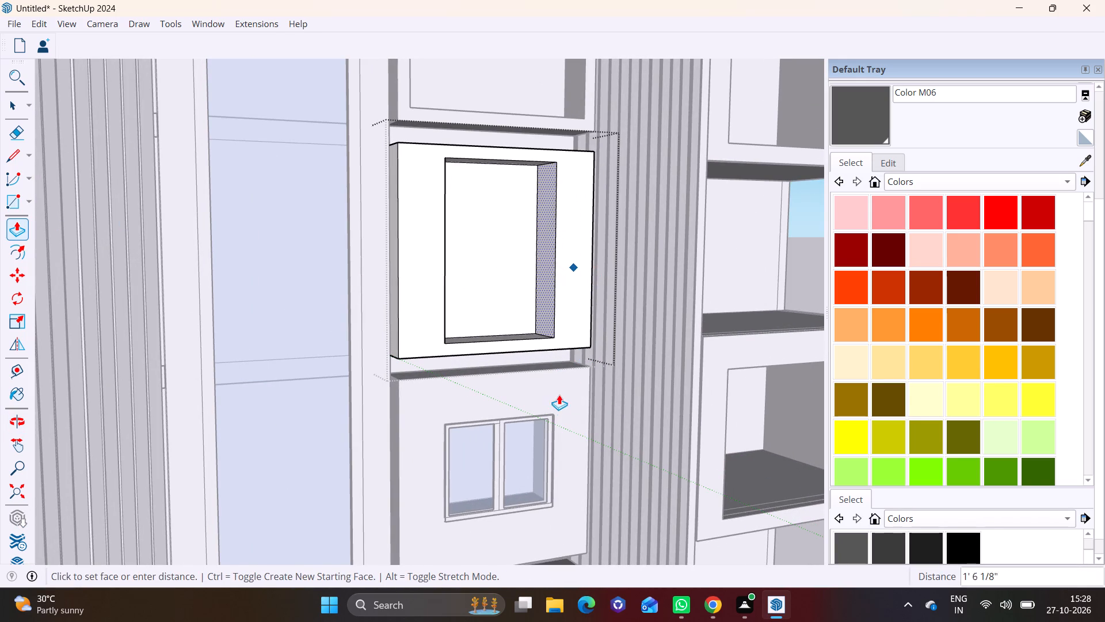
left_click(554, 412)
Push/Pull the top inner face of the fifth drawer front's opening downward 2' 1/4".
scroll(546, 317, "down", 1)
middle_click_drag(510, 319, 373, 272)
scroll(436, 195, "up", 3)
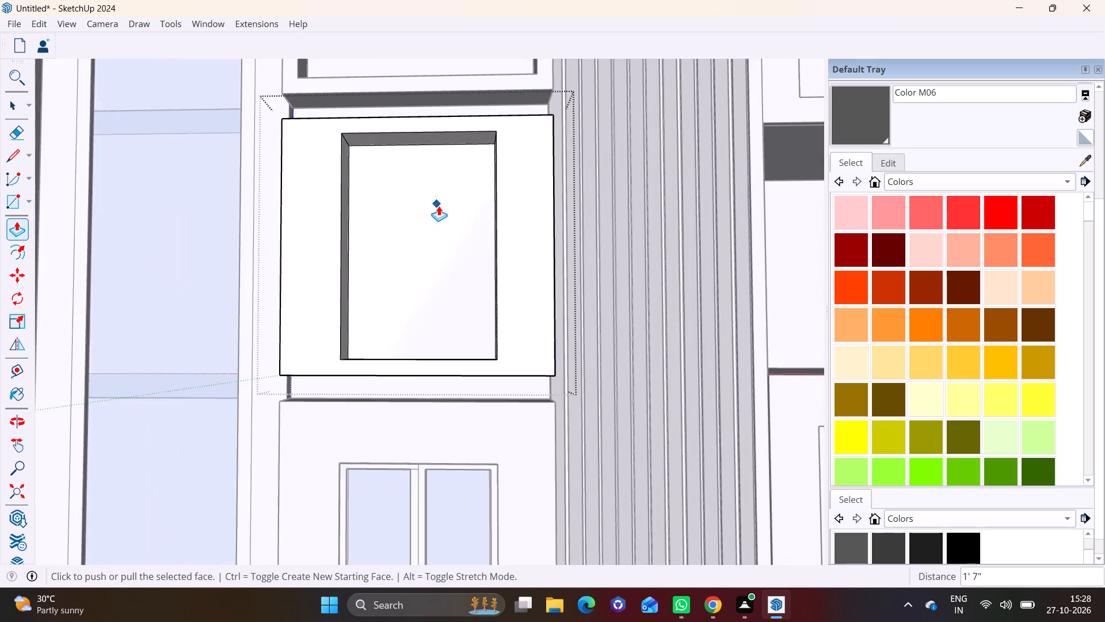
scroll(439, 206, "up", 1)
key("space")
left_click(405, 134)
left_click(22, 229)
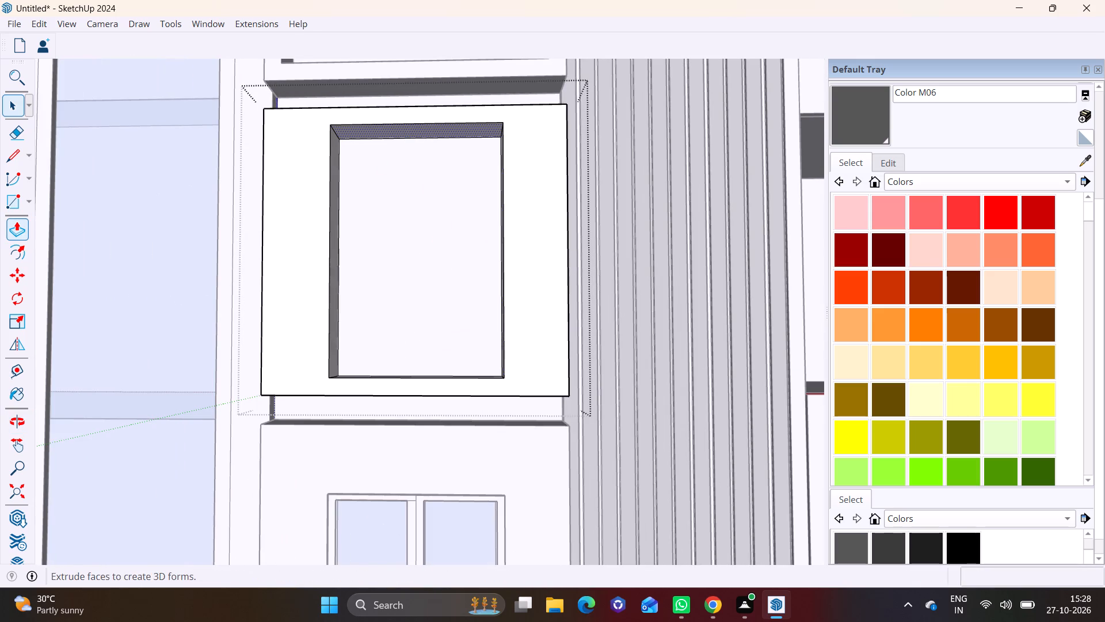
left_click(478, 131)
left_click(490, 187)
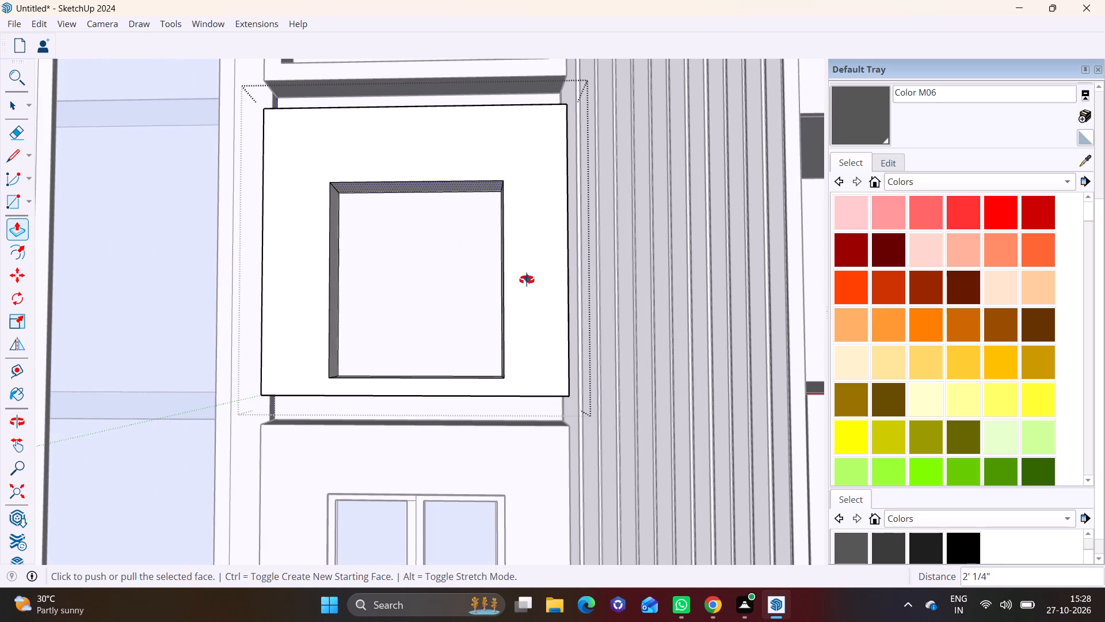
Push/Pull the bottom inner face of the fifth drawer front's opening upward 2' 1 11/16".
middle_click_drag(527, 280, 486, 404)
key("space")
left_click(413, 402)
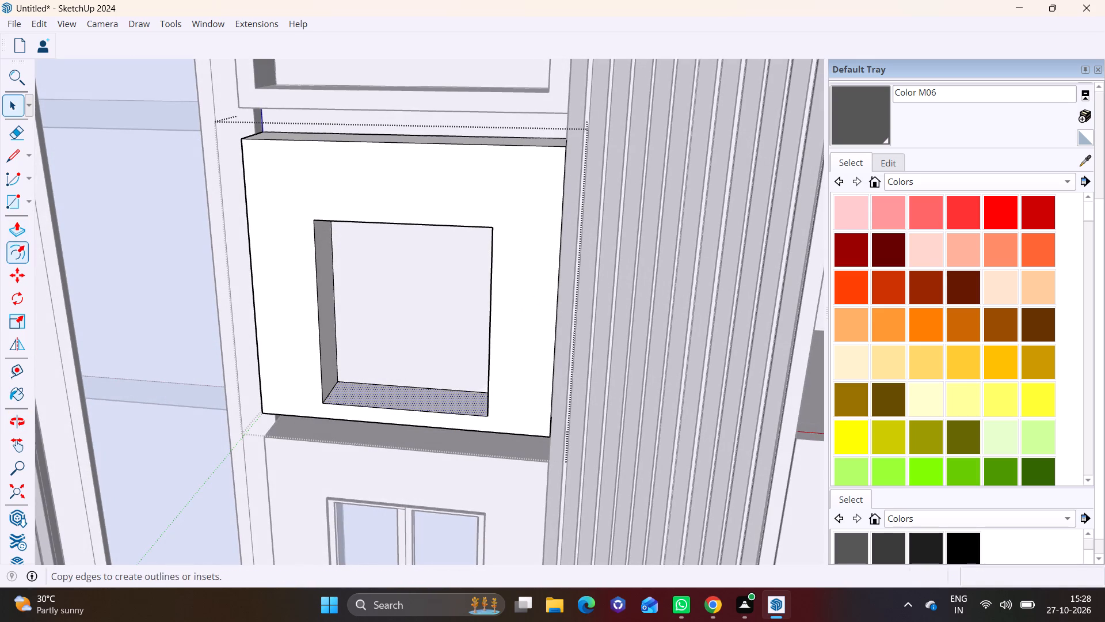
left_click(12, 232)
left_click(376, 397)
left_click(384, 343)
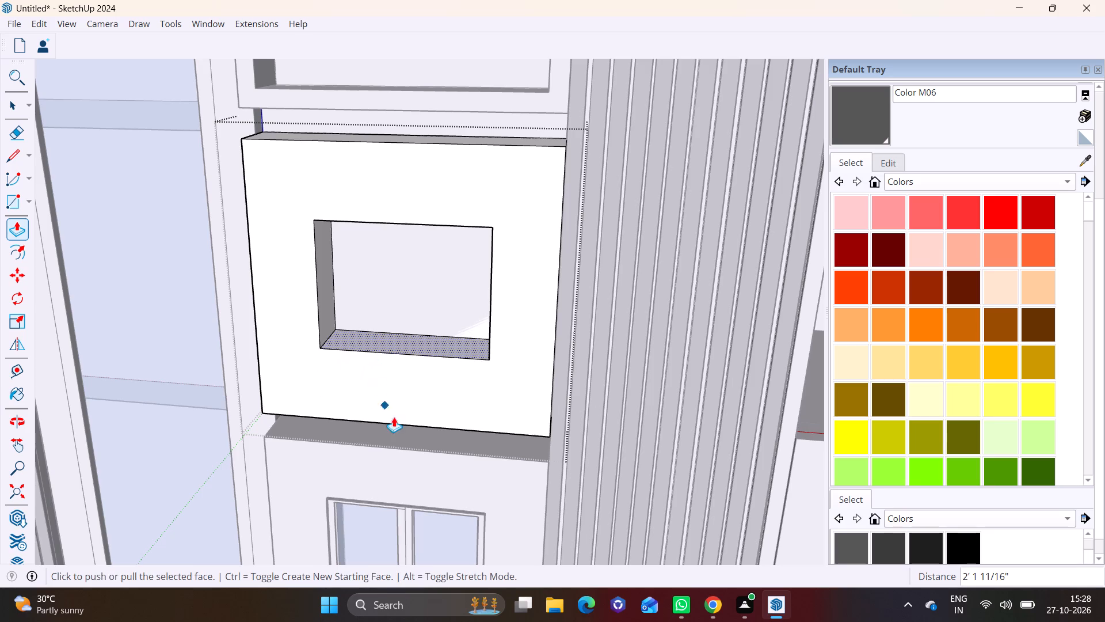
Leave the drawer front and copy the fourth front's window 10' 8 1/2" up into the fifth drawer front's opening.
scroll(401, 430, "down", 3)
middle_click_drag(468, 497, 491, 395, "shift")
key("space")
left_click(481, 411)
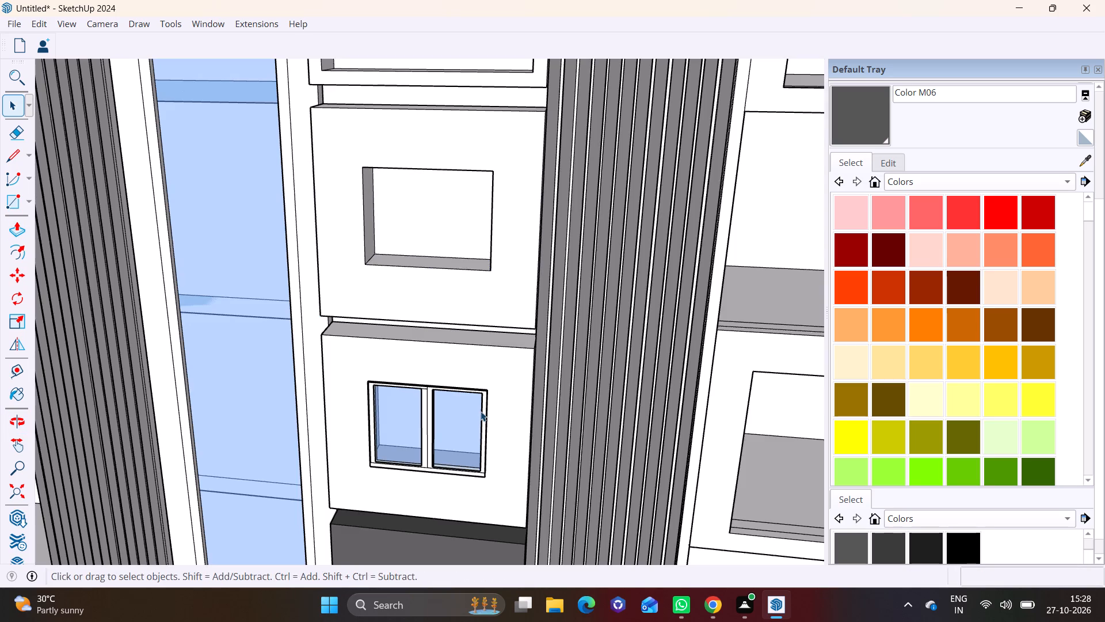
left_click(481, 411)
key("comma")
key("m")
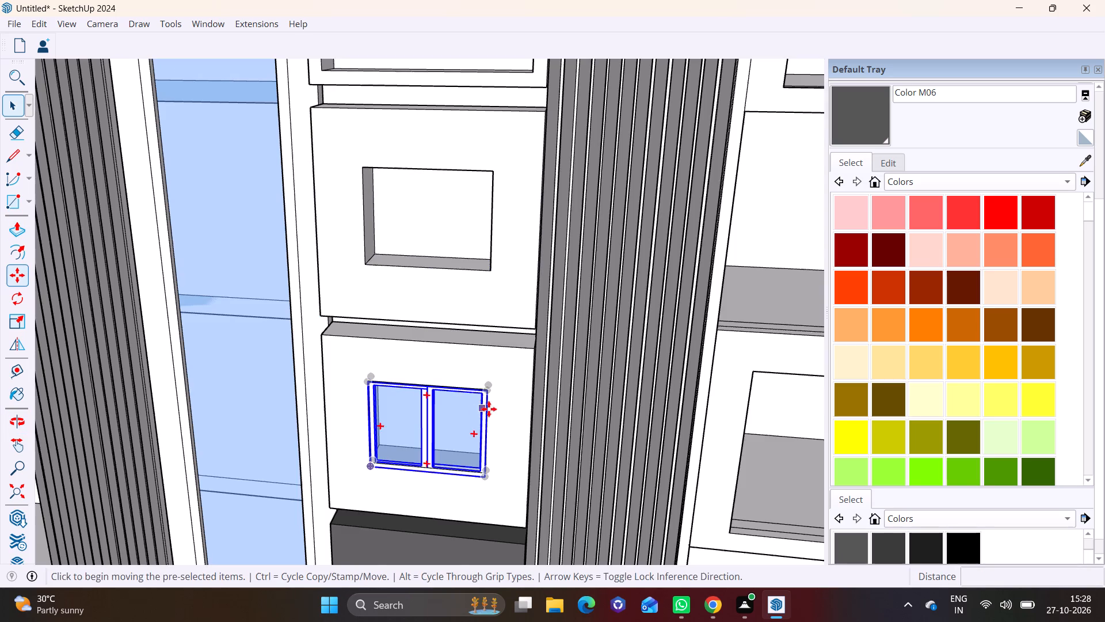
left_click(493, 390)
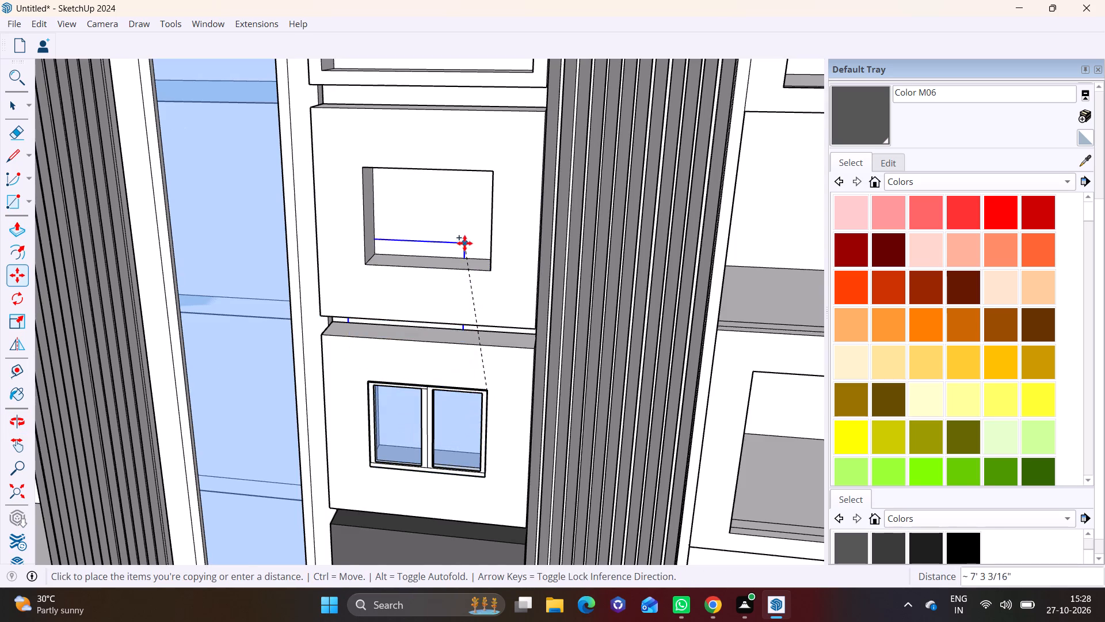
scroll(548, 226, "up", 3)
left_click(468, 153)
key("space")
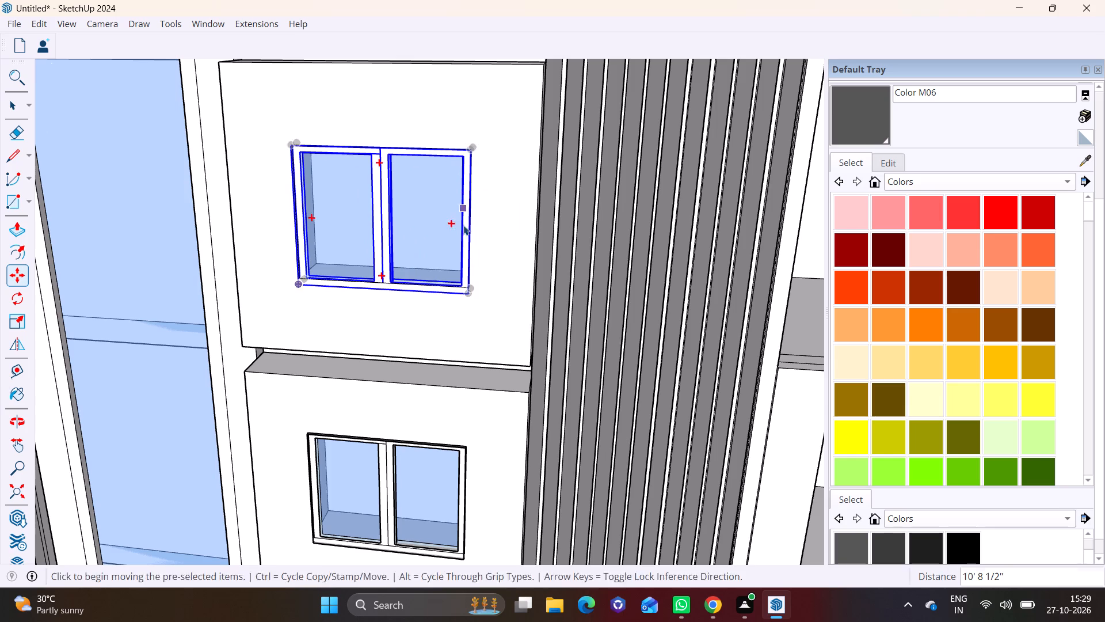
Sample the dark grey Color M06 from the third drawer front and paint the fifth drawer front with it.
left_click(451, 320)
scroll(451, 320, "down", 9)
middle_click_drag(463, 297, 472, 238)
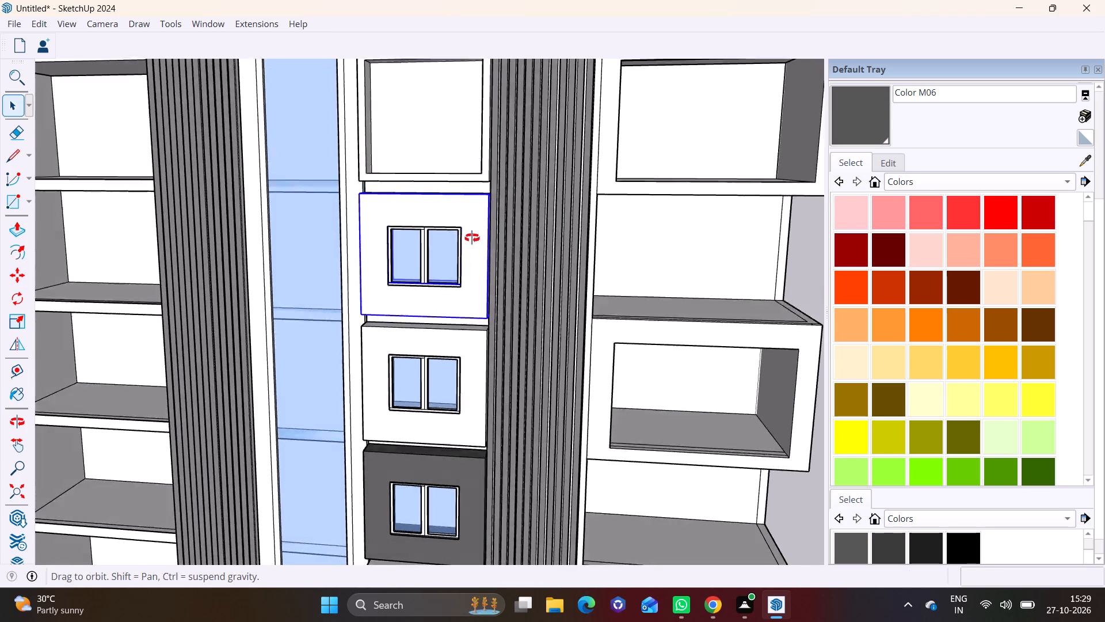
middle_click_drag(472, 238, 483, 223)
left_click(1081, 165)
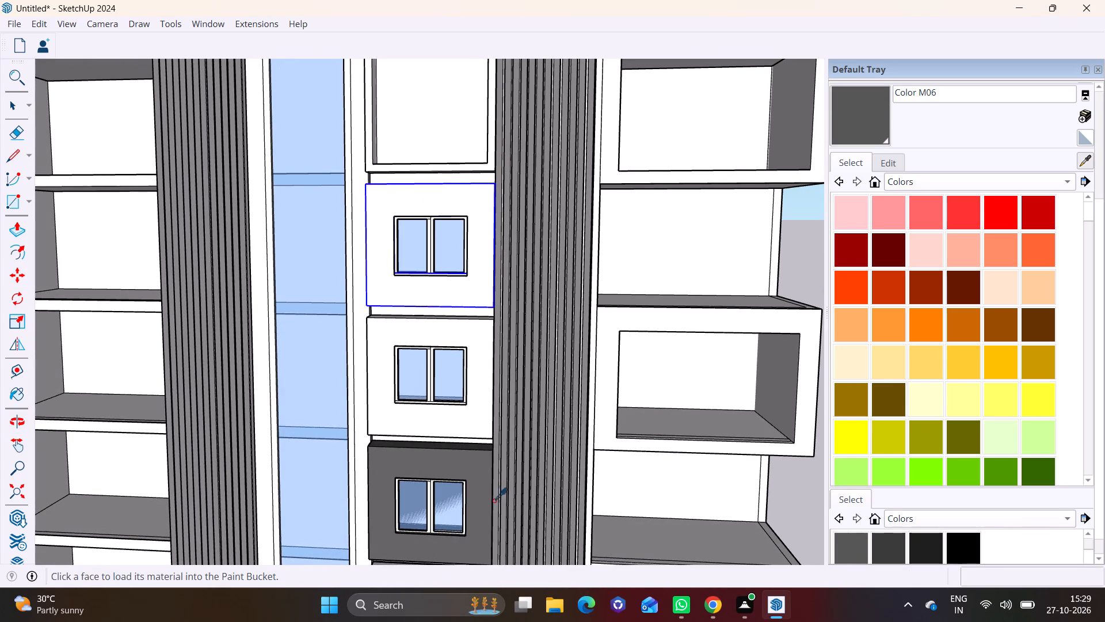
left_click(475, 463)
left_click(473, 275)
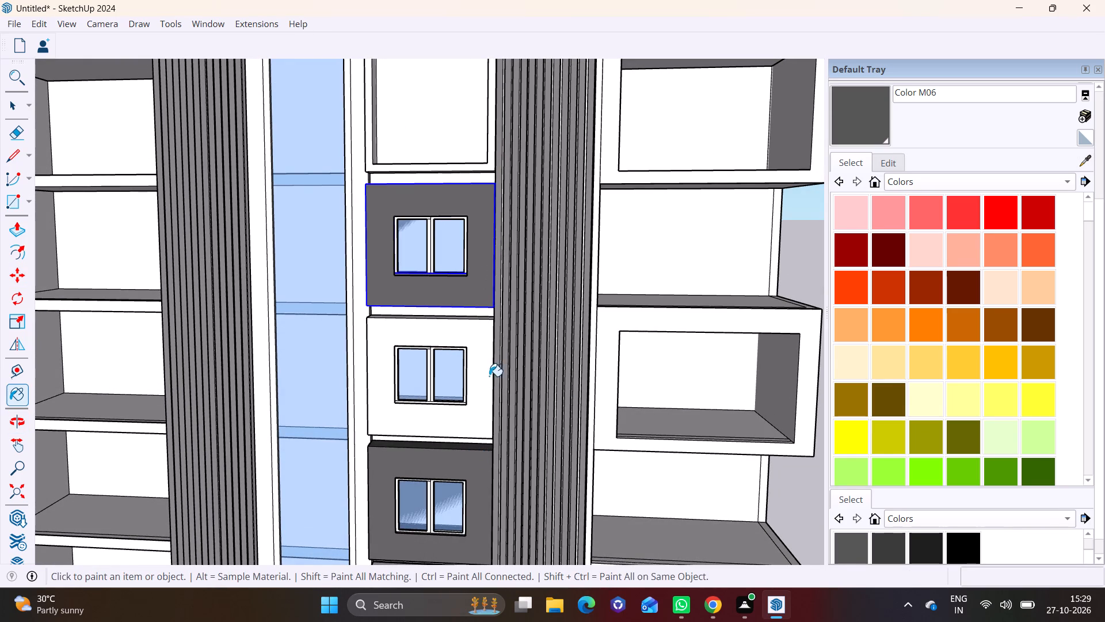
key("space")
left_click(680, 417)
scroll(680, 417, "down", 6)
middle_click_drag(643, 419, 504, 399)
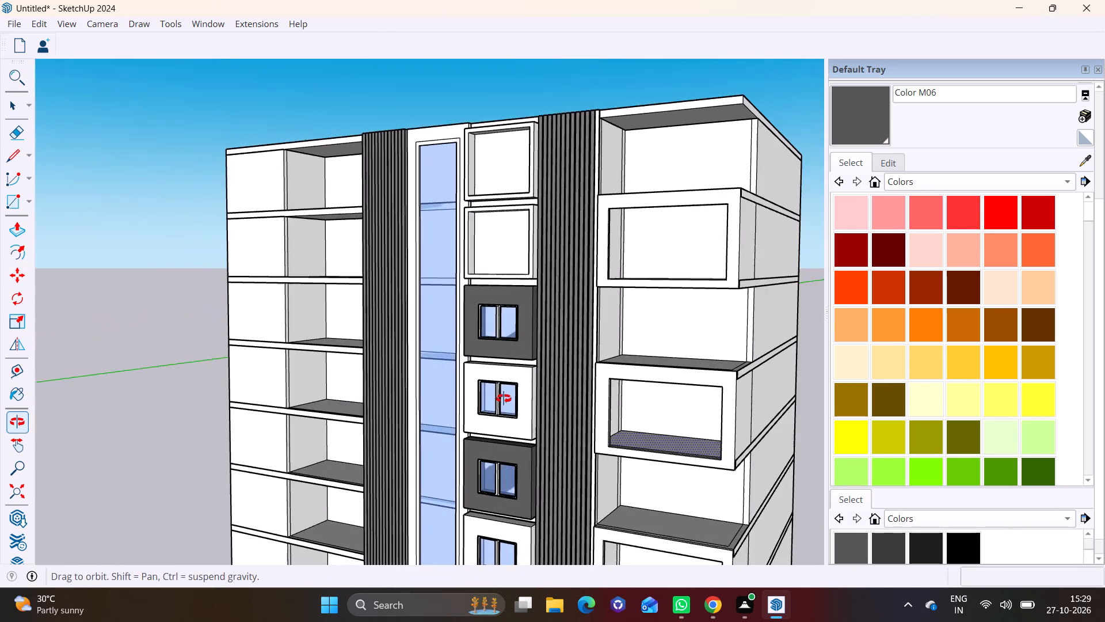
Open the sixth drawer front for editing and Push/Pull its opening's left inner face inward about 1' 8 15/16".
middle_click_drag(504, 399, 502, 397)
middle_click_drag(504, 375, 460, 540, "shift")
scroll(448, 379, "up", 5)
middle_click_drag(451, 386, 407, 470, "shift")
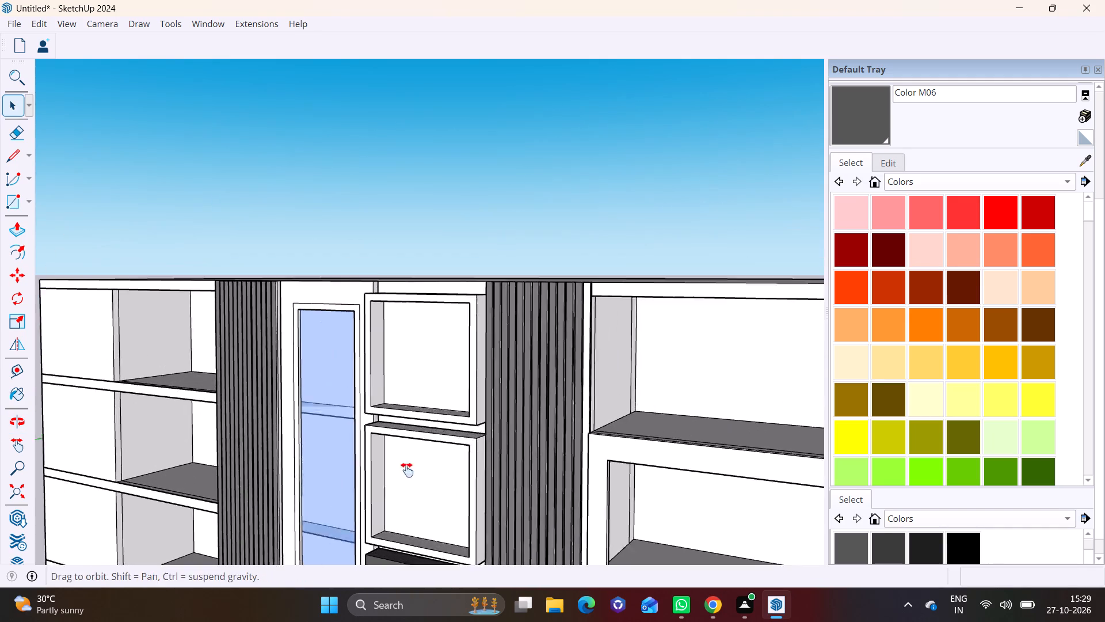
middle_click_drag(407, 470, 393, 504, "shift")
middle_click_drag(475, 463, 483, 461)
middle_click_drag(420, 494, 470, 307, "shift")
scroll(459, 379, "up", 2)
middle_click_drag(438, 400, 437, 318, "shift")
left_click(397, 300)
triple_click(391, 290)
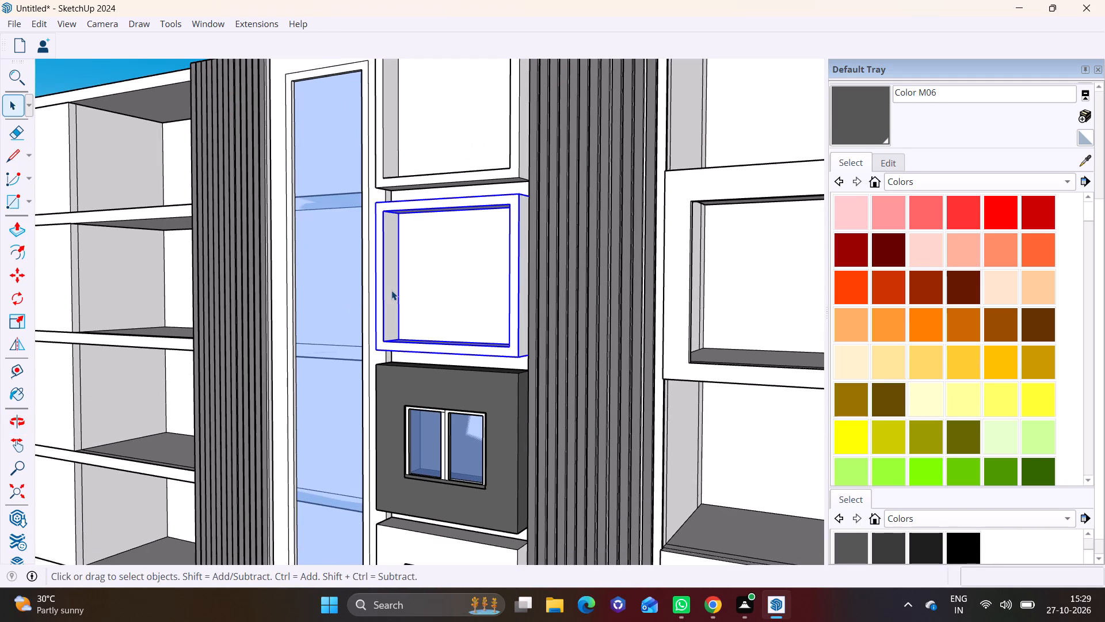
left_click(390, 298)
left_click(19, 233)
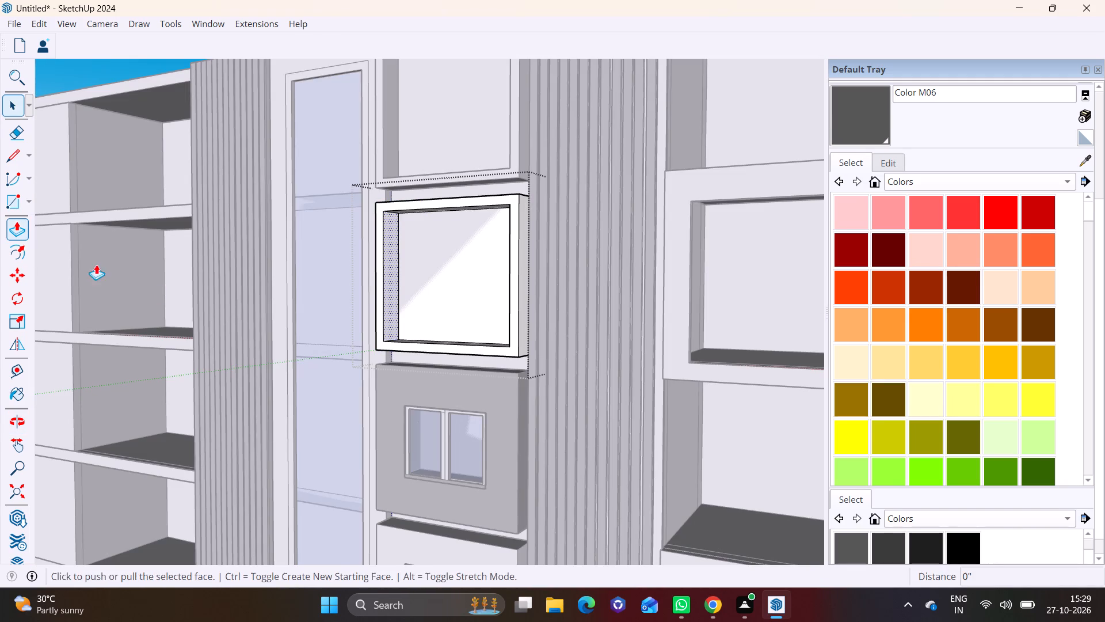
left_click(385, 297)
left_click(402, 411)
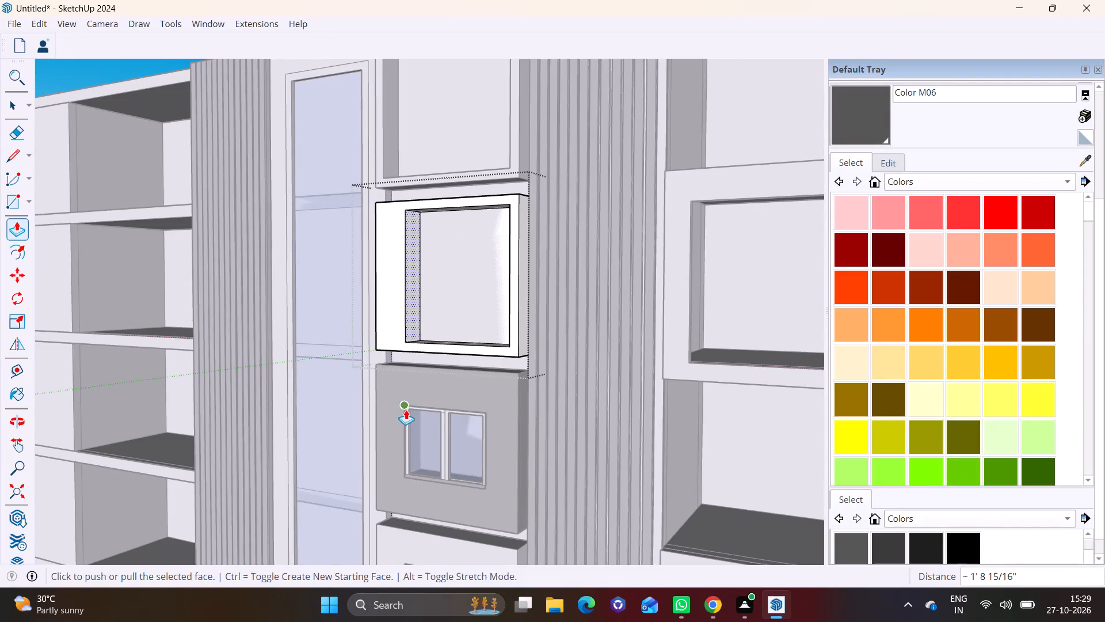
Push/Pull the right inner face of the sixth drawer front's opening inward 1' 7".
scroll(411, 408, "up", 1)
middle_click_drag(429, 411, 759, 439)
key("v")
left_click(619, 282)
key("space")
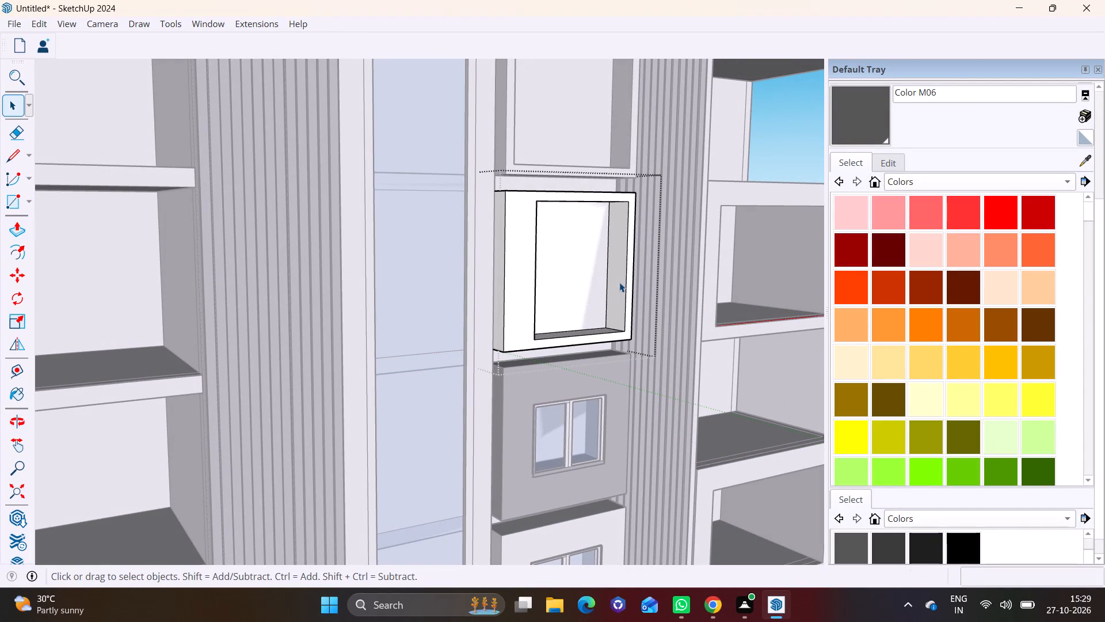
left_click(619, 282)
left_click(17, 230)
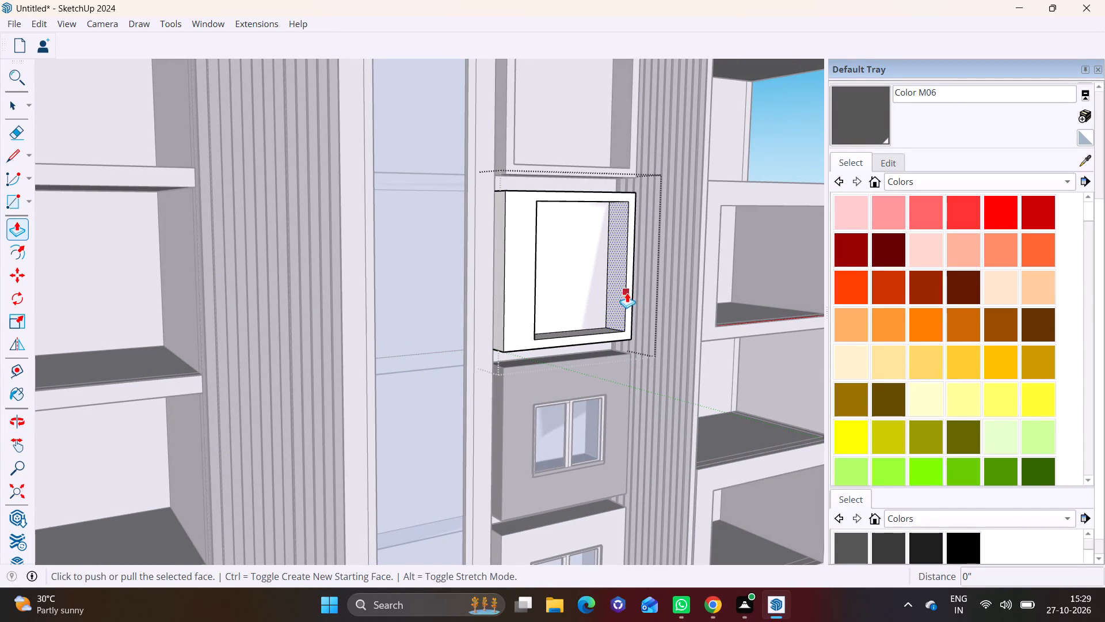
left_click(618, 283)
left_click(609, 406)
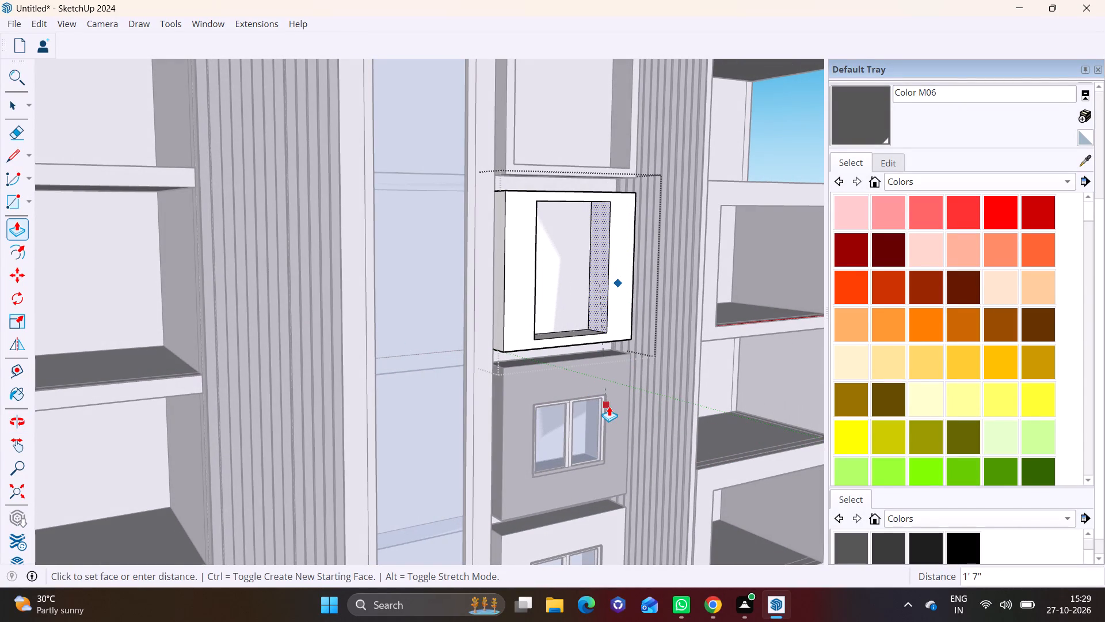
Push/Pull the top inner face of the sixth drawer front's opening downward.
middle_click_drag(636, 396, 423, 346)
scroll(470, 285, "up", 5)
middle_click_drag(433, 267, 422, 219)
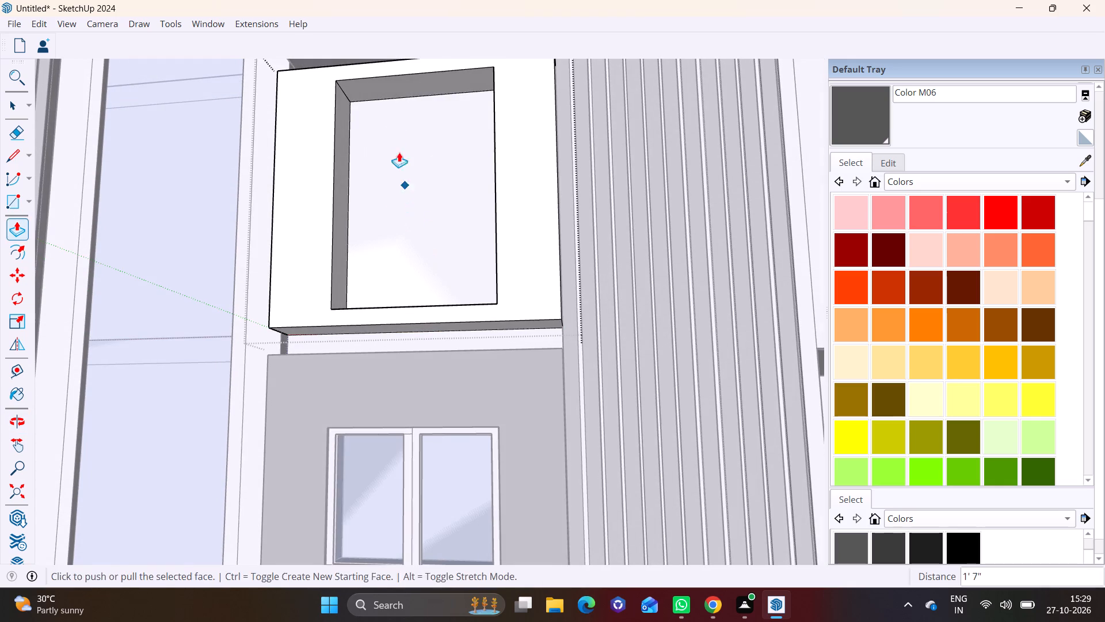
key("space")
left_click(415, 92)
left_click(12, 223)
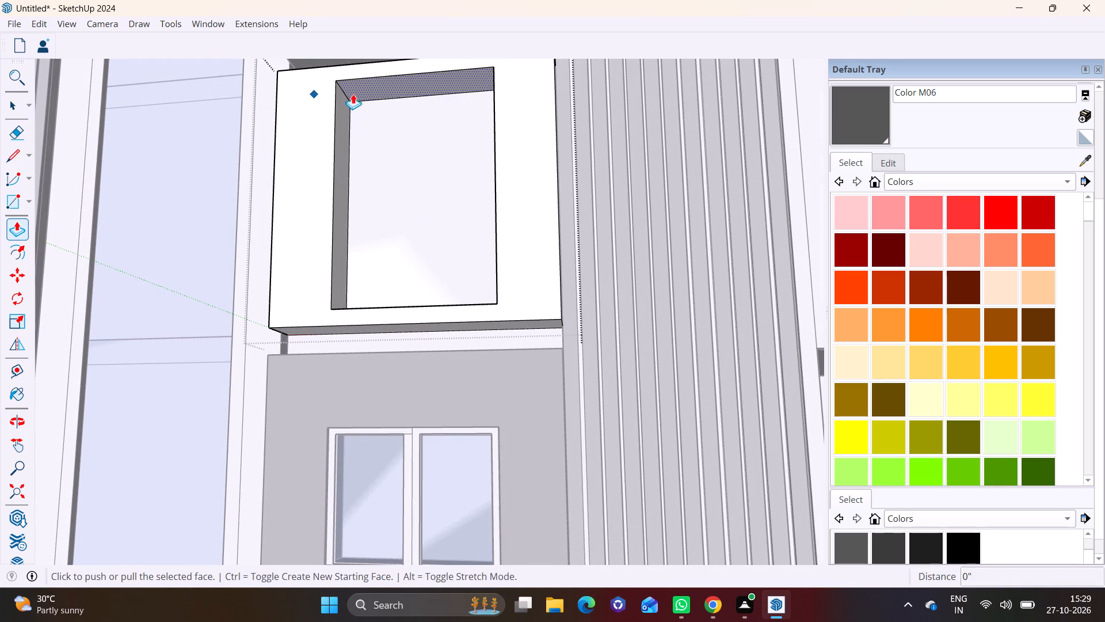
left_click(368, 89)
left_click(379, 137)
key("space")
Push/Pull the bottom inner face of the sixth drawer front's opening upward about 1' 11".
left_click(15, 223)
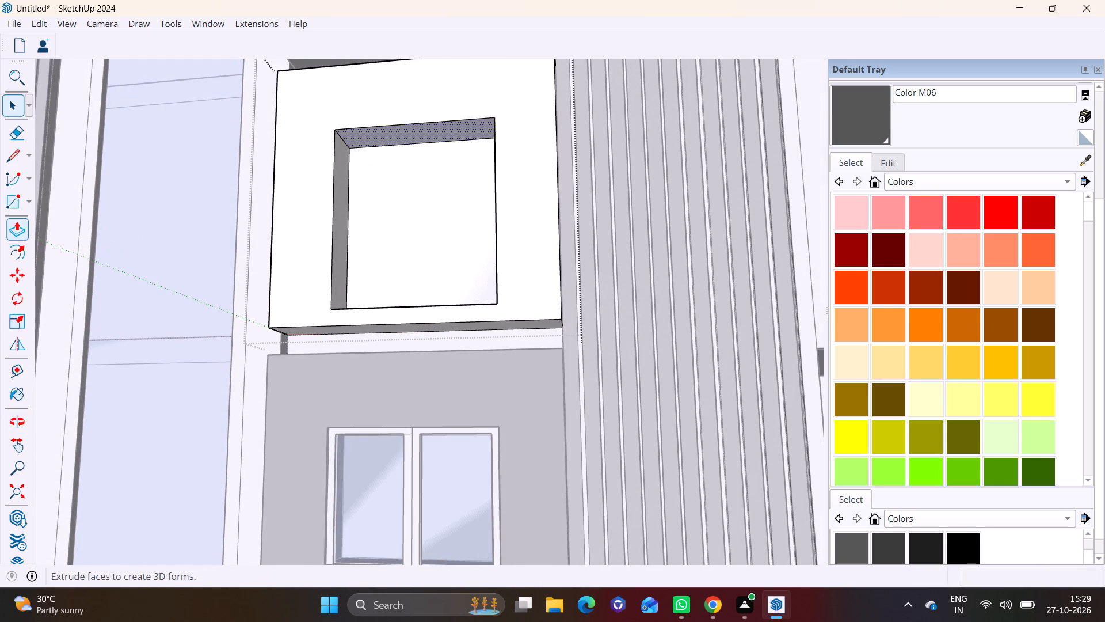
middle_click_drag(483, 293, 437, 480)
key("space")
left_click(406, 378)
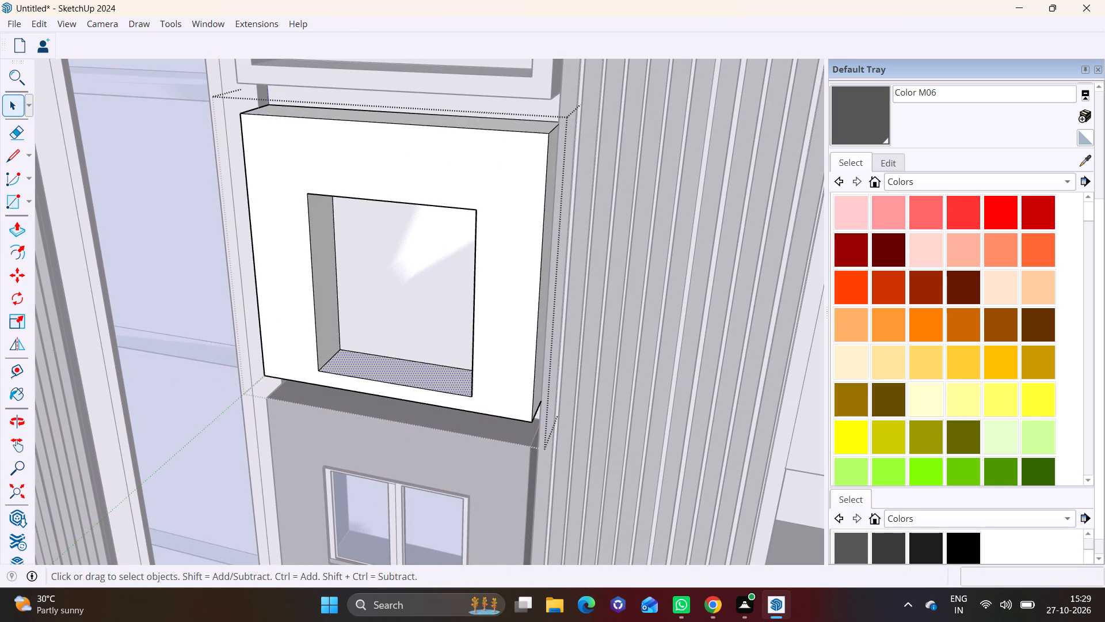
left_click(18, 226)
left_click(372, 361)
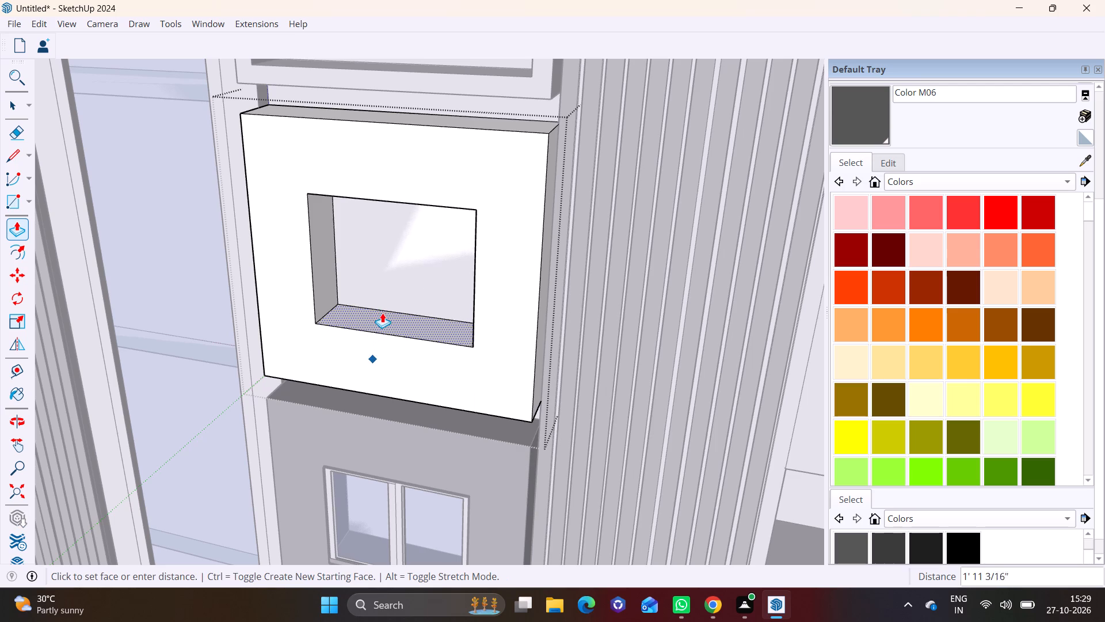
left_click(382, 313)
Leave the drawer front and copy the fifth front's window 11' 3/4" up into the sixth drawer front's opening.
scroll(372, 351, "down", 3)
middle_click_drag(448, 435, 535, 361)
key("space")
left_click(523, 416)
left_click(486, 453)
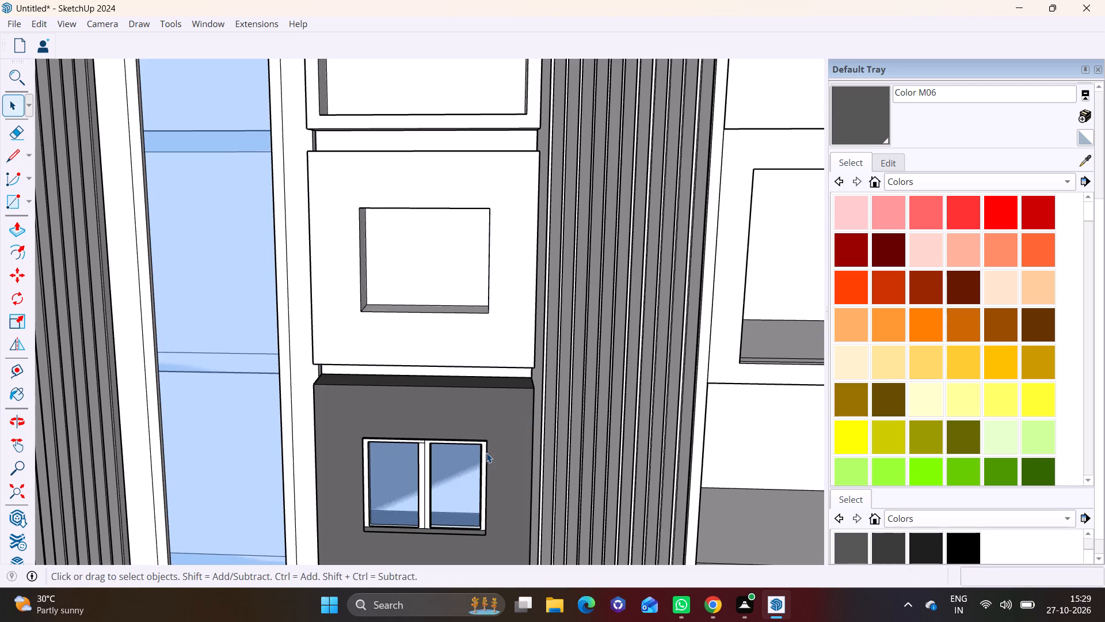
key("m")
left_click(485, 447)
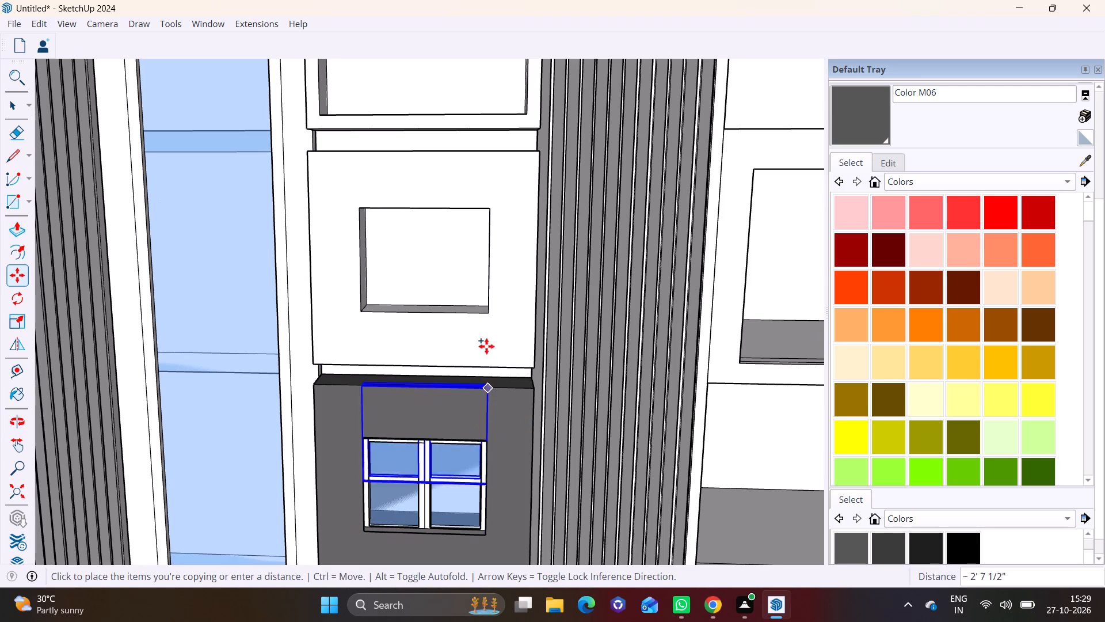
left_click(491, 211)
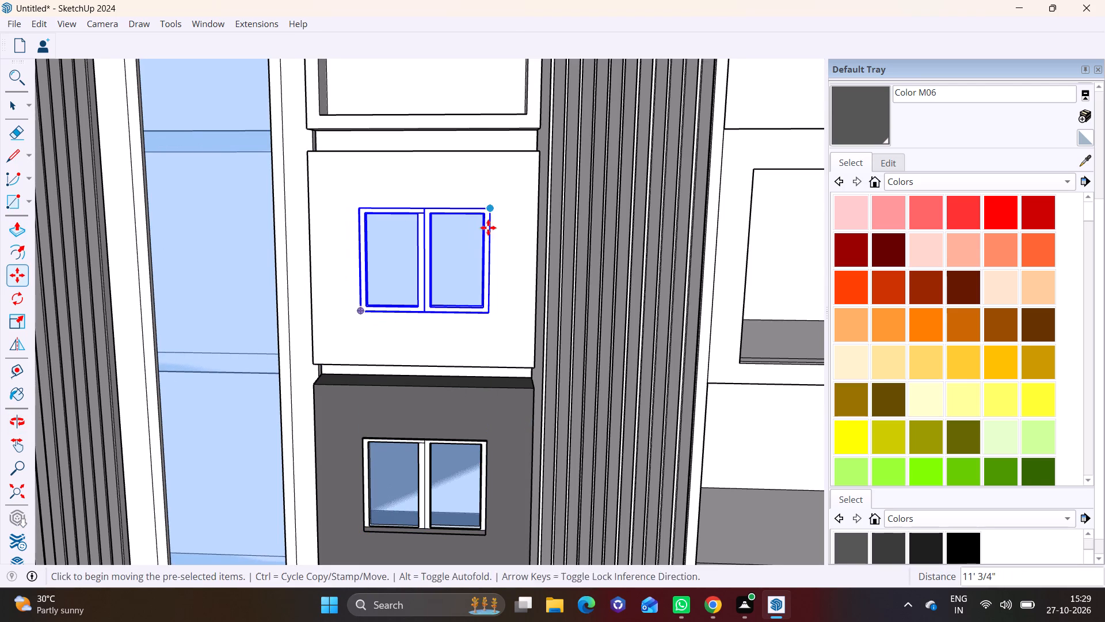
key("space")
left_click(525, 319)
Open the topmost drawer front for editing and Push/Pull its opening's left inner face inward about 1' 8 15/16".
scroll(518, 326, "down", 8)
middle_click_drag(513, 319, 483, 350, "shift")
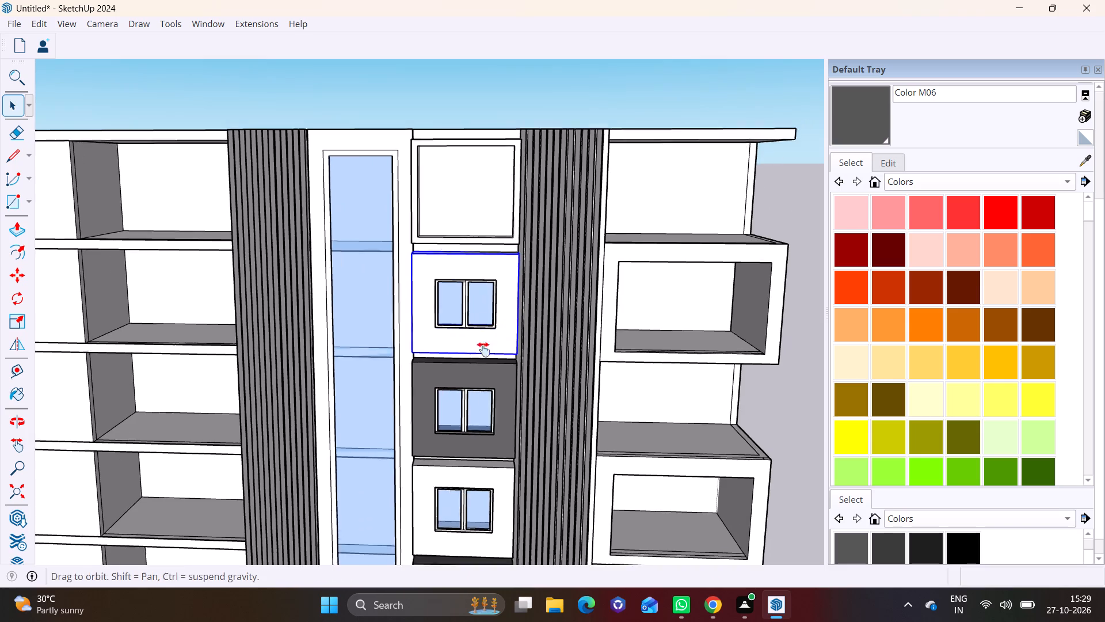
middle_click_drag(483, 350, 426, 481, "shift")
scroll(326, 375, "up", 3)
middle_click_drag(393, 405, 268, 383)
scroll(290, 366, "up", 2)
middle_click_drag(368, 403, 349, 335)
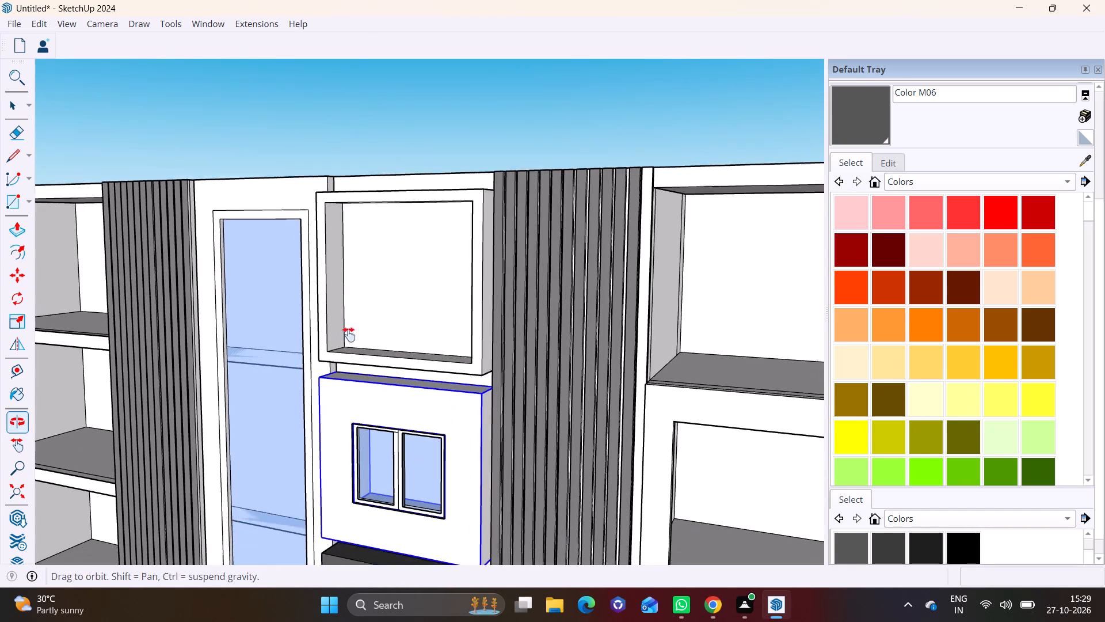
middle_click_drag(349, 335, 348, 331)
scroll(337, 325, "up", 3)
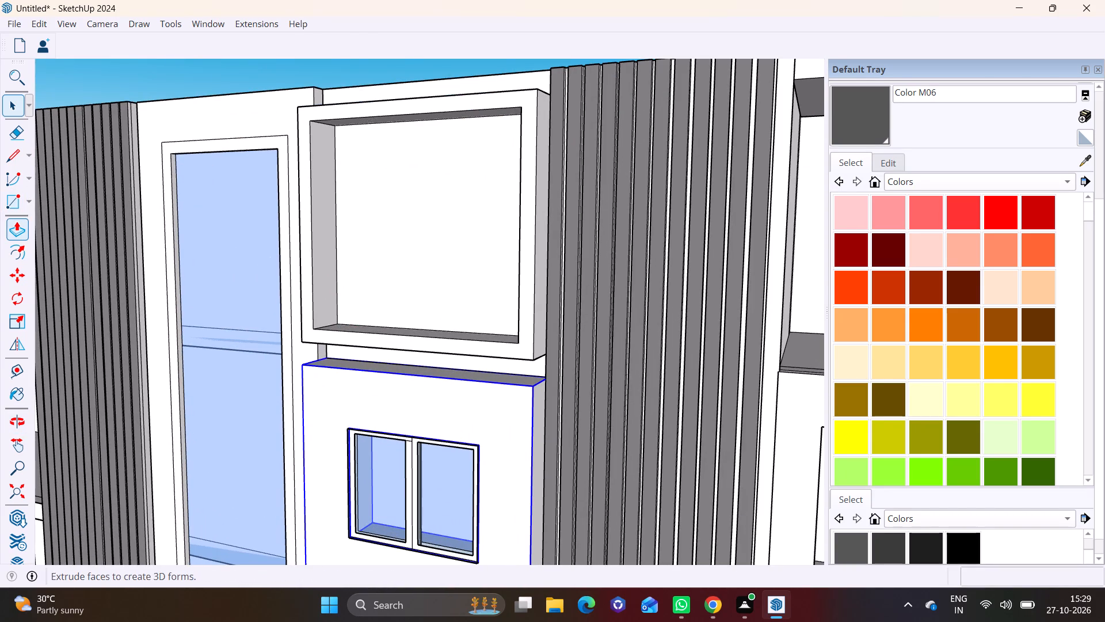
triple_click(318, 230)
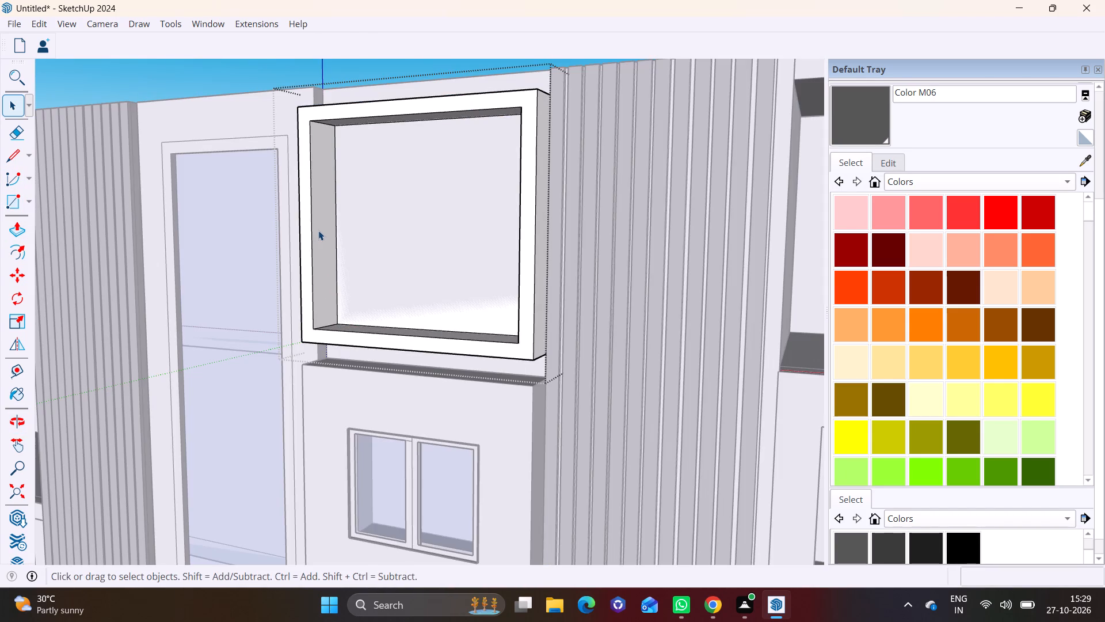
left_click(319, 230)
left_click(320, 234)
left_click(25, 226)
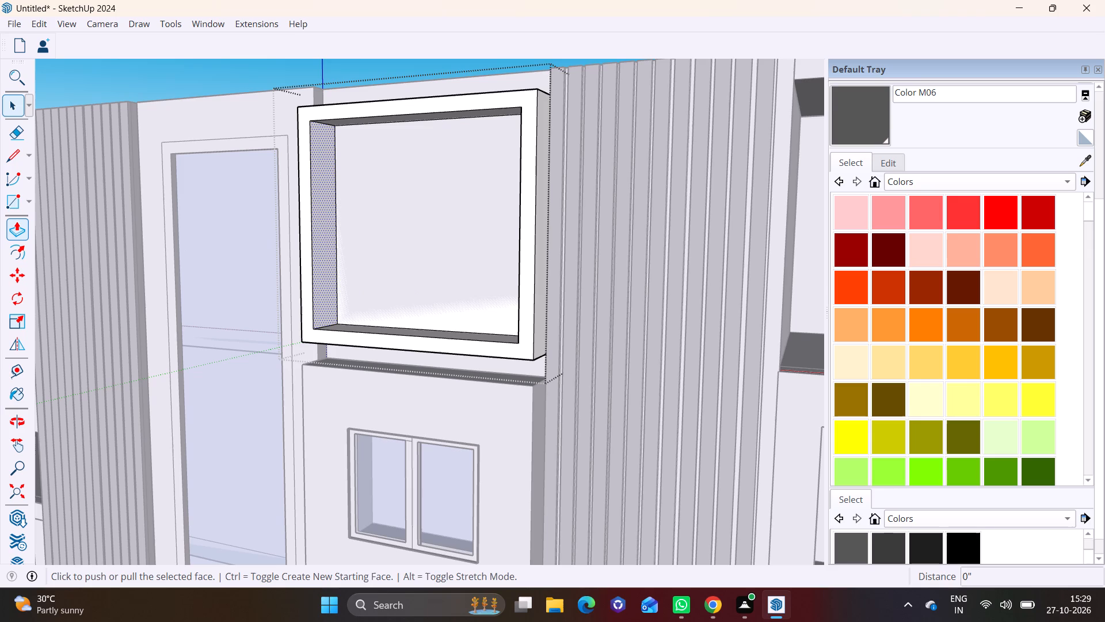
left_click(318, 251)
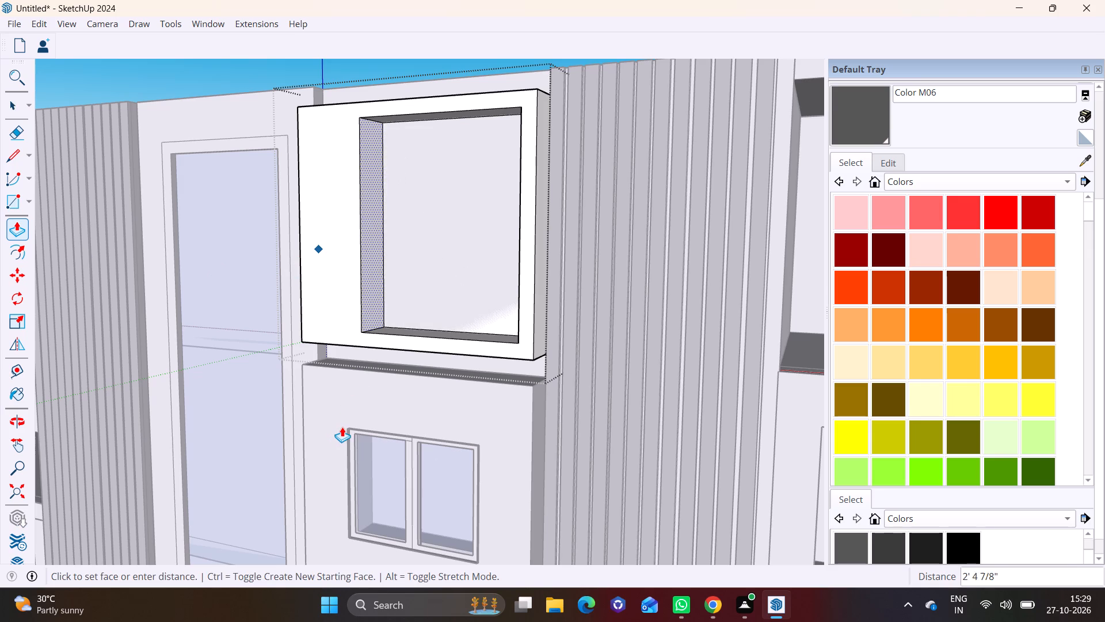
left_click(345, 429)
Push/Pull the right inner face of the topmost drawer front's opening inward to match the window edge below.
scroll(356, 428, "down", 2)
middle_click_drag(396, 439, 771, 445)
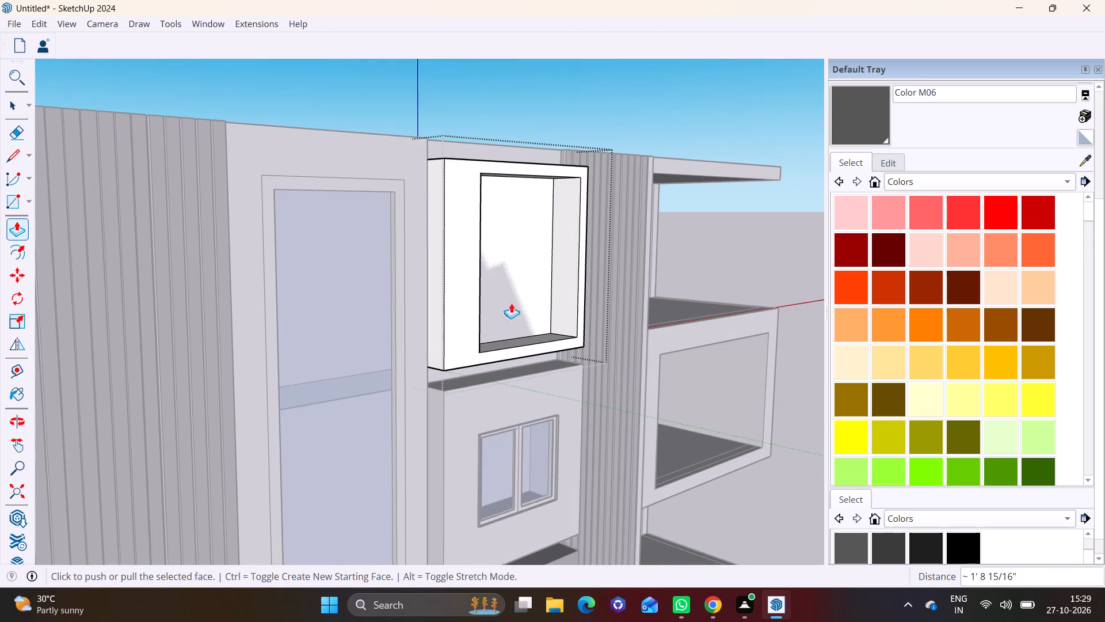
key("space")
left_click(565, 290)
left_click(19, 225)
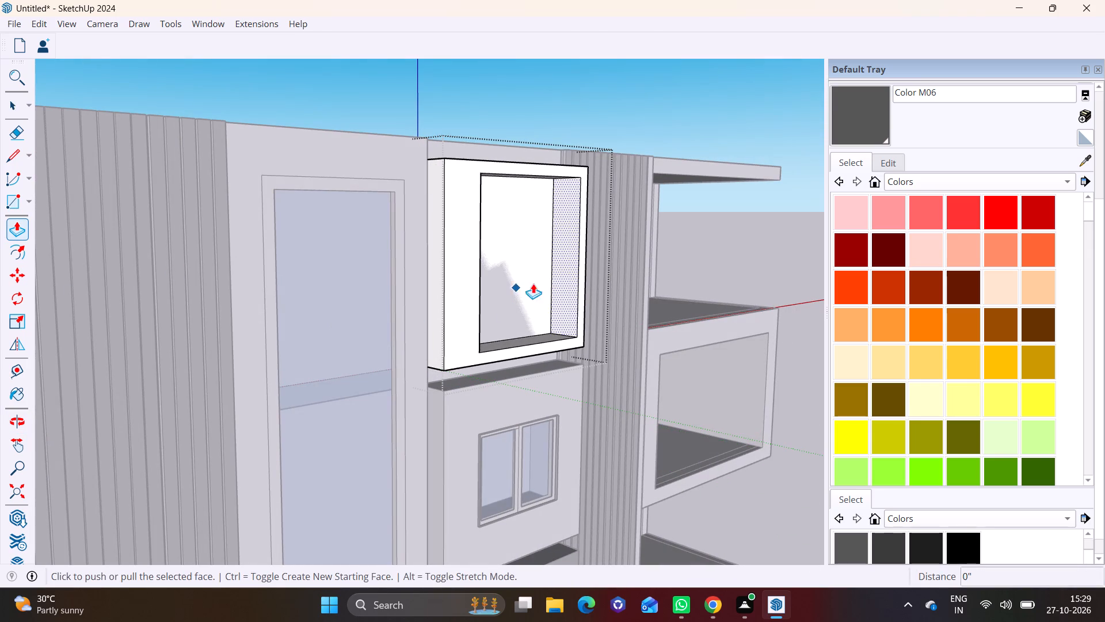
left_click(567, 251)
left_click(555, 424)
Push/Pull the top inner face of the topmost drawer front's opening downward.
middle_click_drag(454, 415, 303, 385)
scroll(510, 280, "up", 3)
middle_click_drag(449, 287, 399, 265)
key("space")
left_click(371, 115)
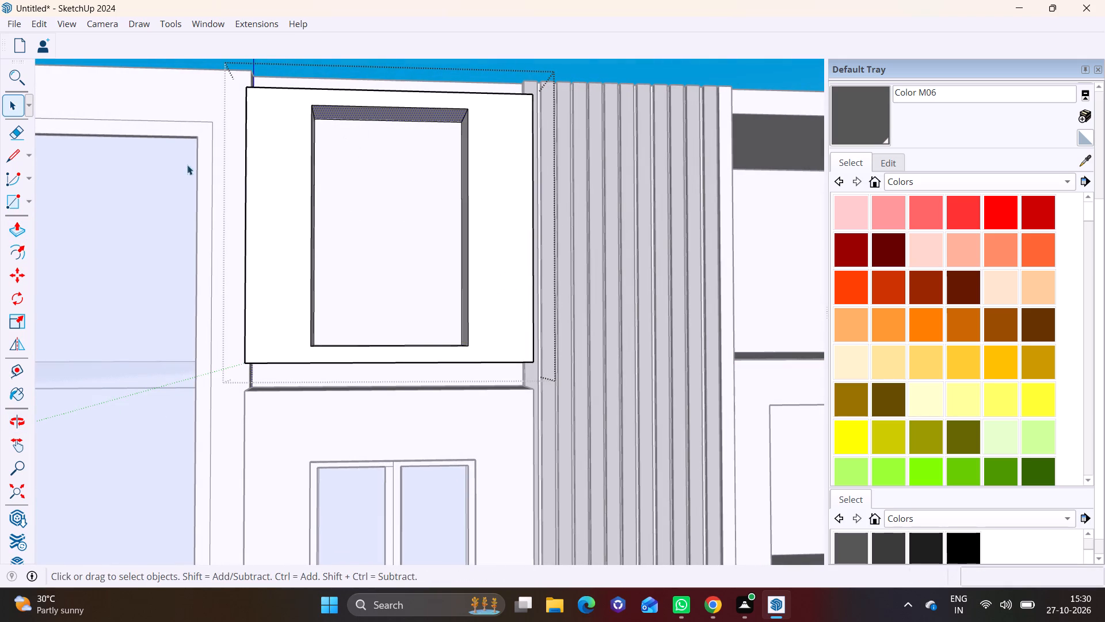
left_click(13, 225)
left_click(400, 114)
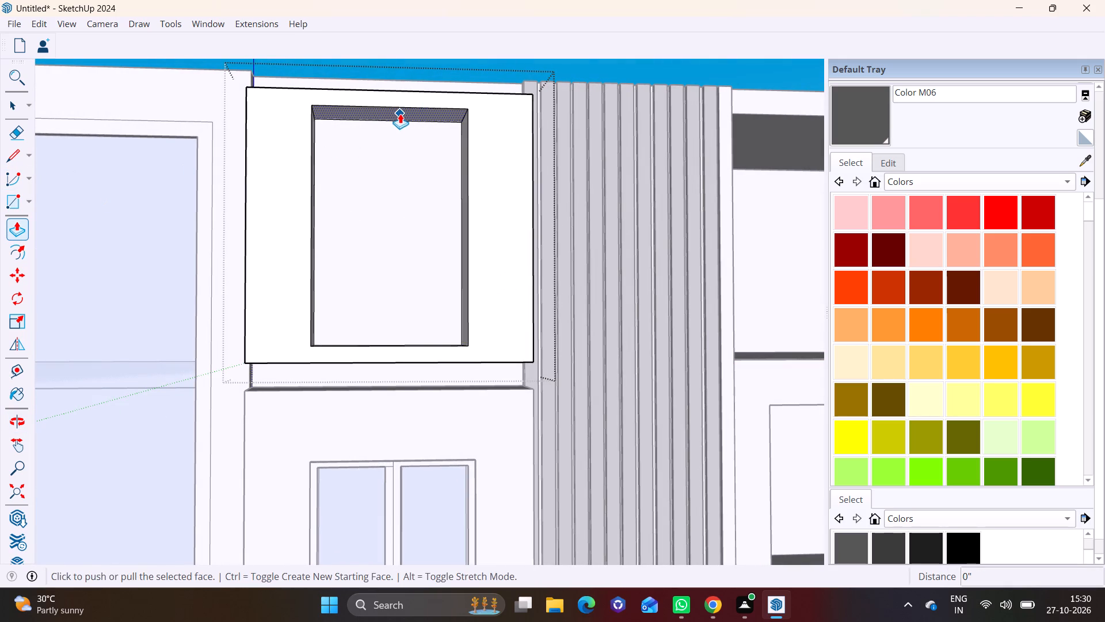
left_click(399, 167)
Push/Pull the bottom inner face of the topmost drawer front's opening upward.
middle_click_drag(434, 202, 389, 312)
scroll(391, 319, "up", 2)
key("space")
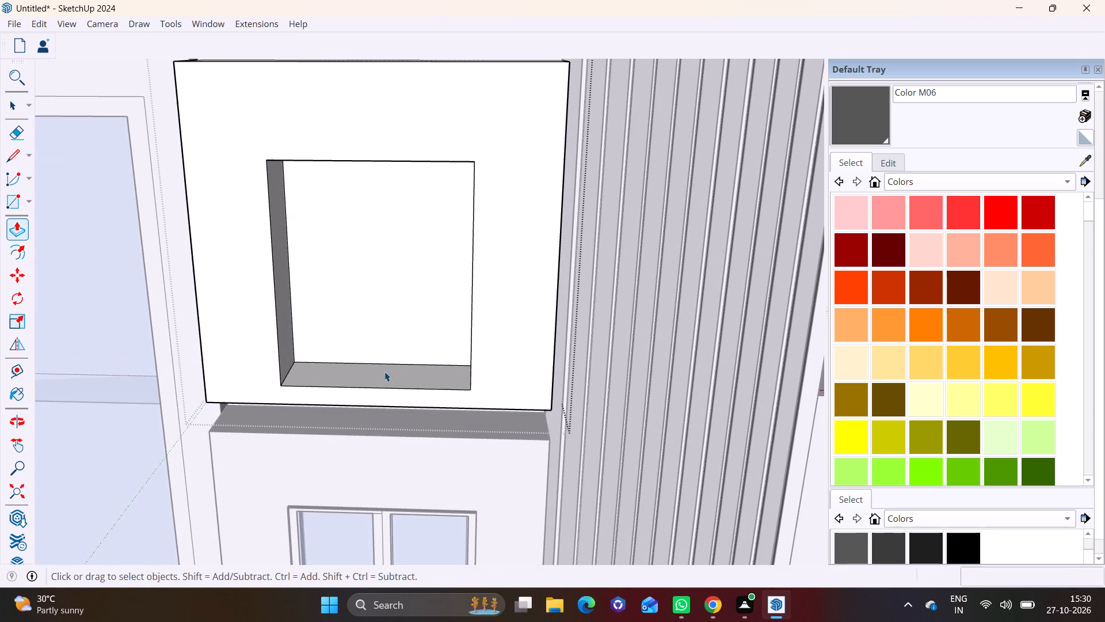
left_click(384, 371)
left_click(21, 230)
left_click(377, 373)
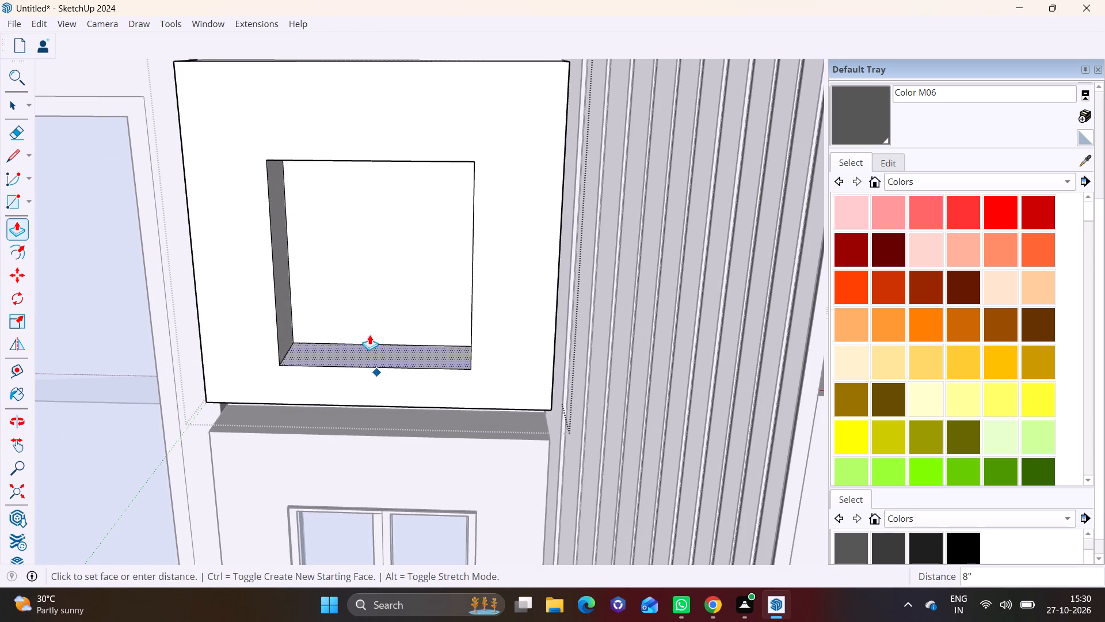
left_click(367, 297)
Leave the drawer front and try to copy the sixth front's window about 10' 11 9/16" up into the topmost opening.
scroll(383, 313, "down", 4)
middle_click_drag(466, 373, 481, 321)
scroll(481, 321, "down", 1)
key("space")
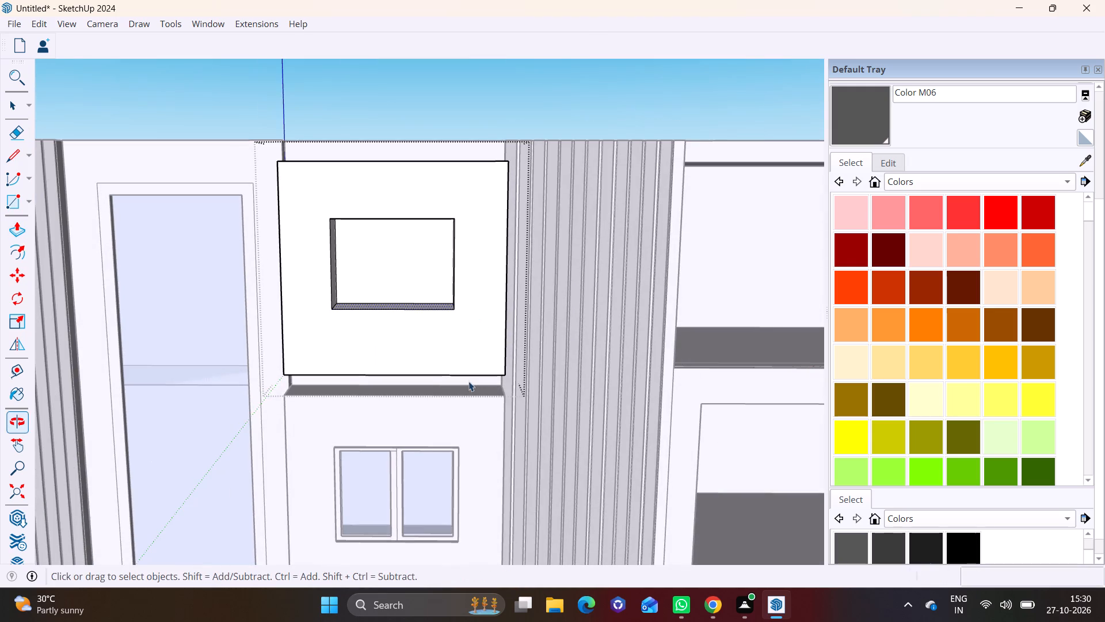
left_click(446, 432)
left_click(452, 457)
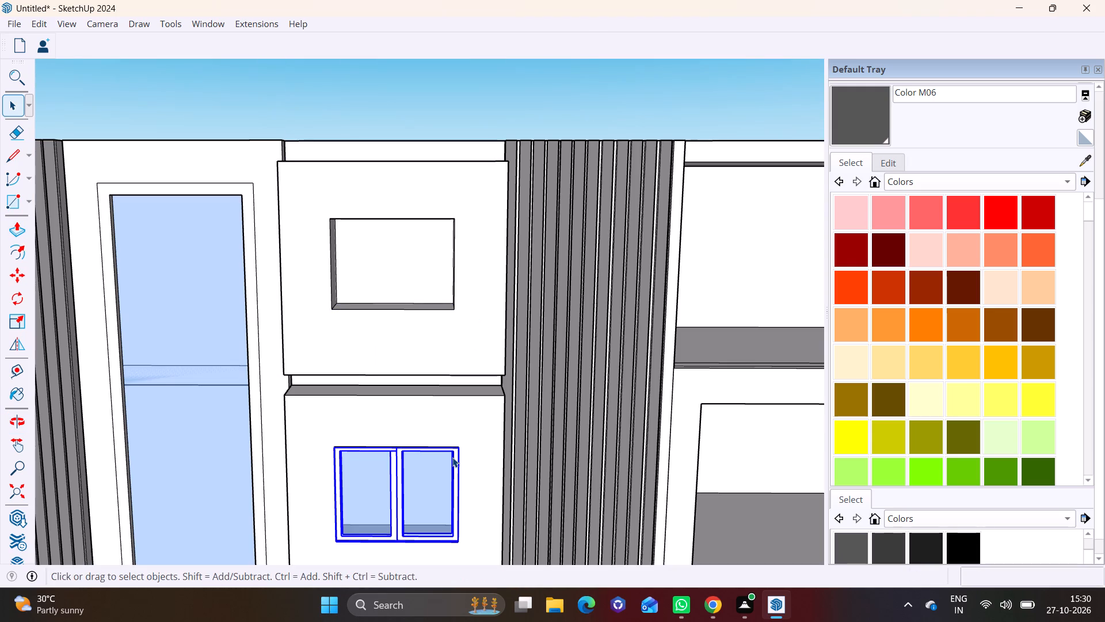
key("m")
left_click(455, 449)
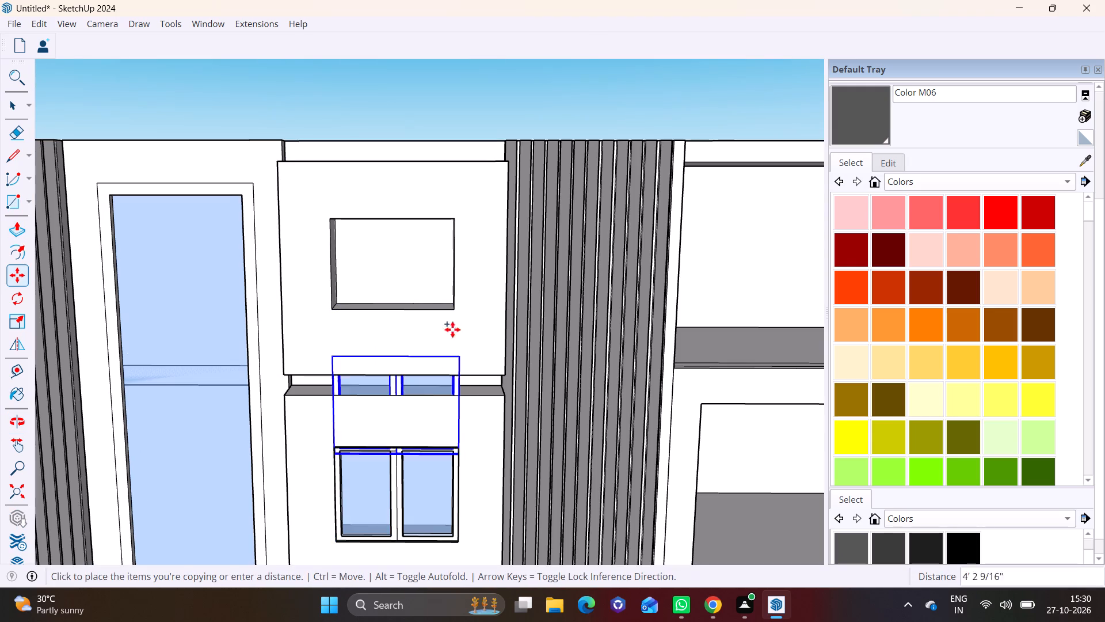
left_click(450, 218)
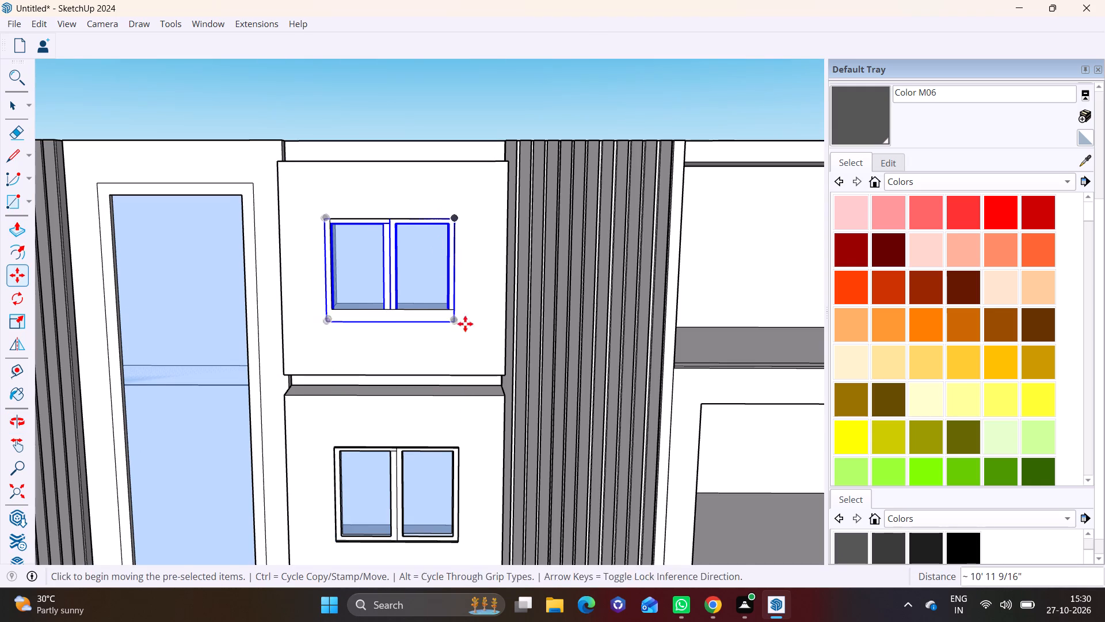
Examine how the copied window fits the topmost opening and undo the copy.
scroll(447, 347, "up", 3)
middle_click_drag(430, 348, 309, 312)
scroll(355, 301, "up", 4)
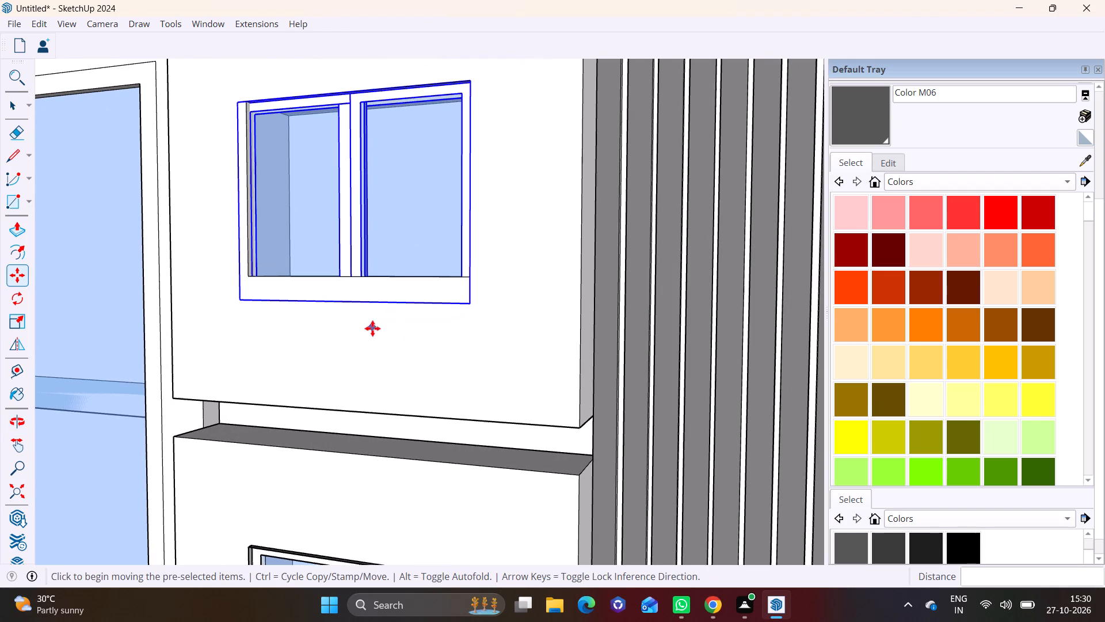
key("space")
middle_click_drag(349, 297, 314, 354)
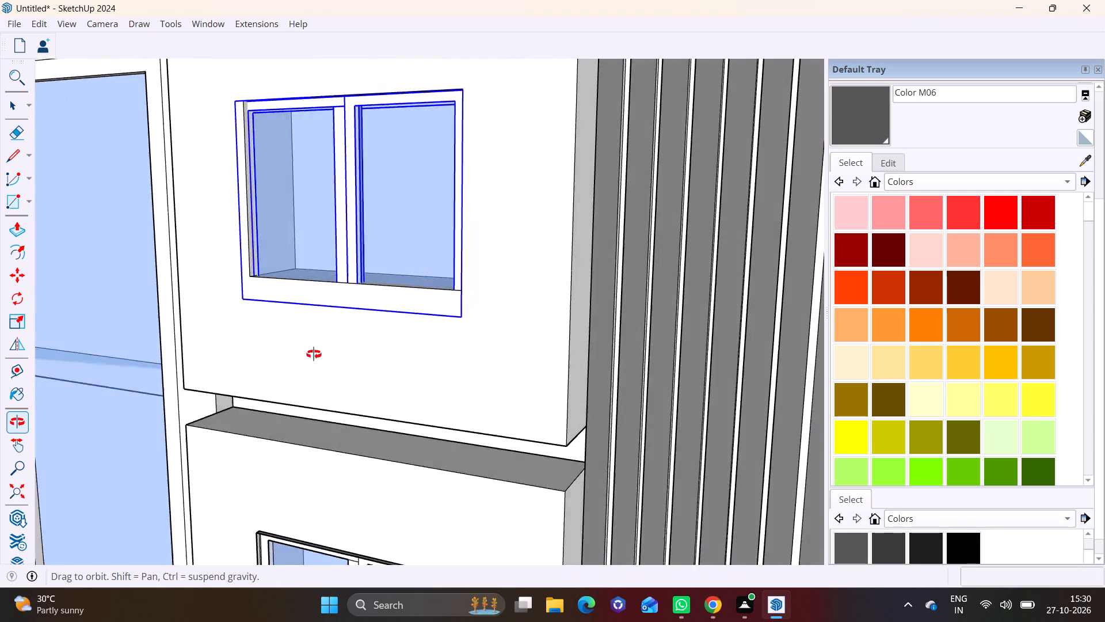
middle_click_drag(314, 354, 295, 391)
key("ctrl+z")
Push/Pull the bottom inner face of the topmost drawer front's opening down about 5 15/16" and leave the front.
left_click(348, 284)
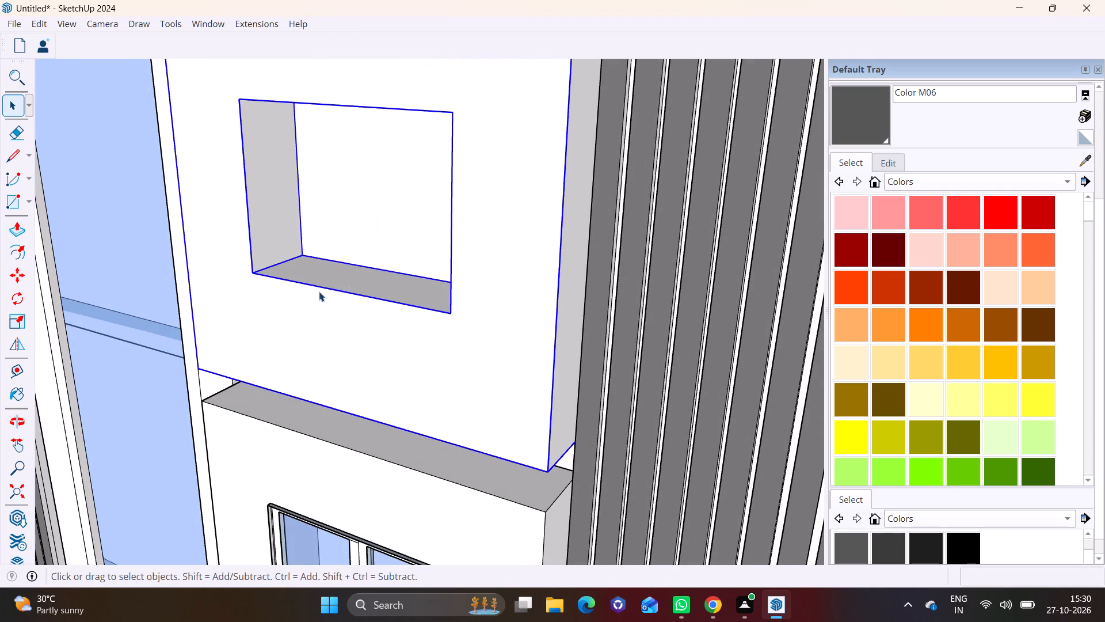
double_click(372, 276)
double_click(372, 282)
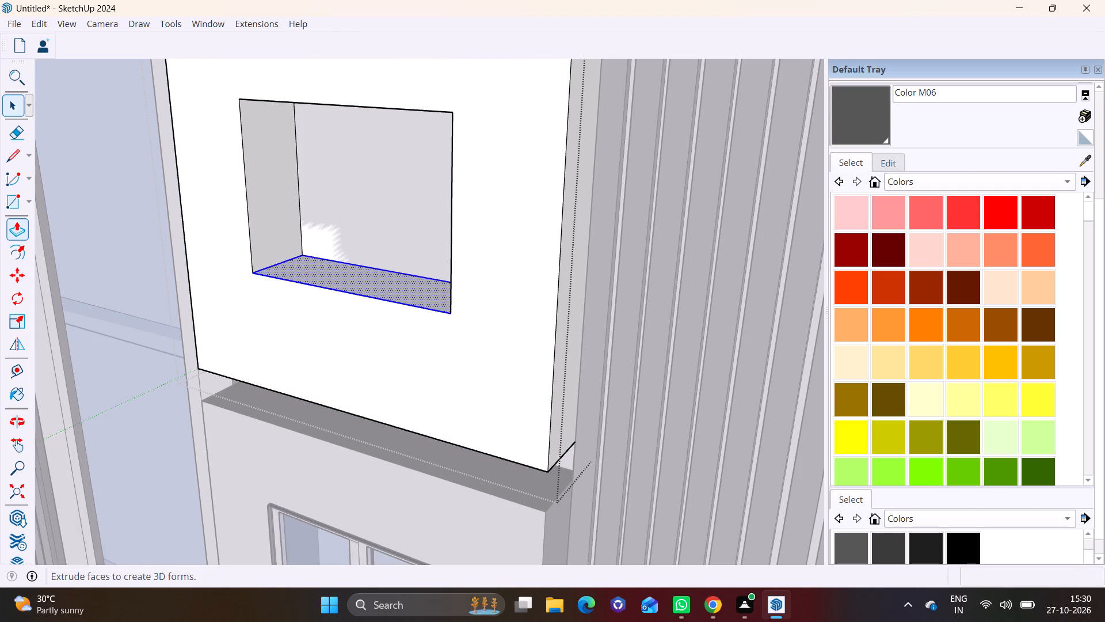
left_click(17, 230)
left_click(366, 284)
left_click(364, 304)
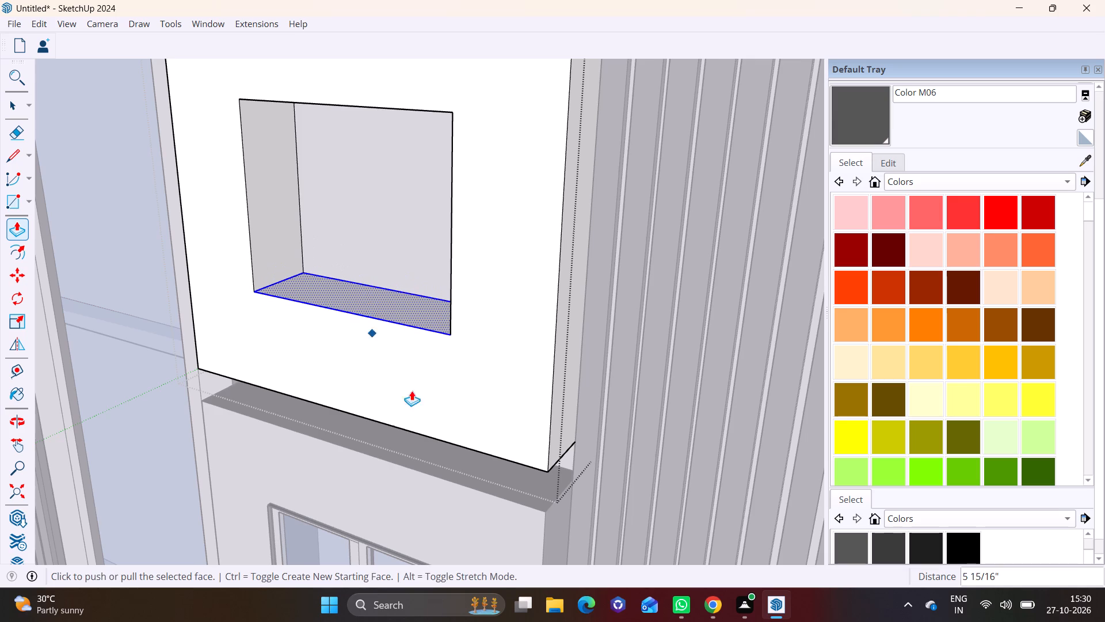
scroll(419, 403, "down", 2)
middle_click_drag(431, 427, 443, 299, "shift")
key("space")
left_click(443, 451)
Copy the sixth front's window about 10' 11 9/16" straight up into the topmost drawer front's opening.
left_click(379, 437)
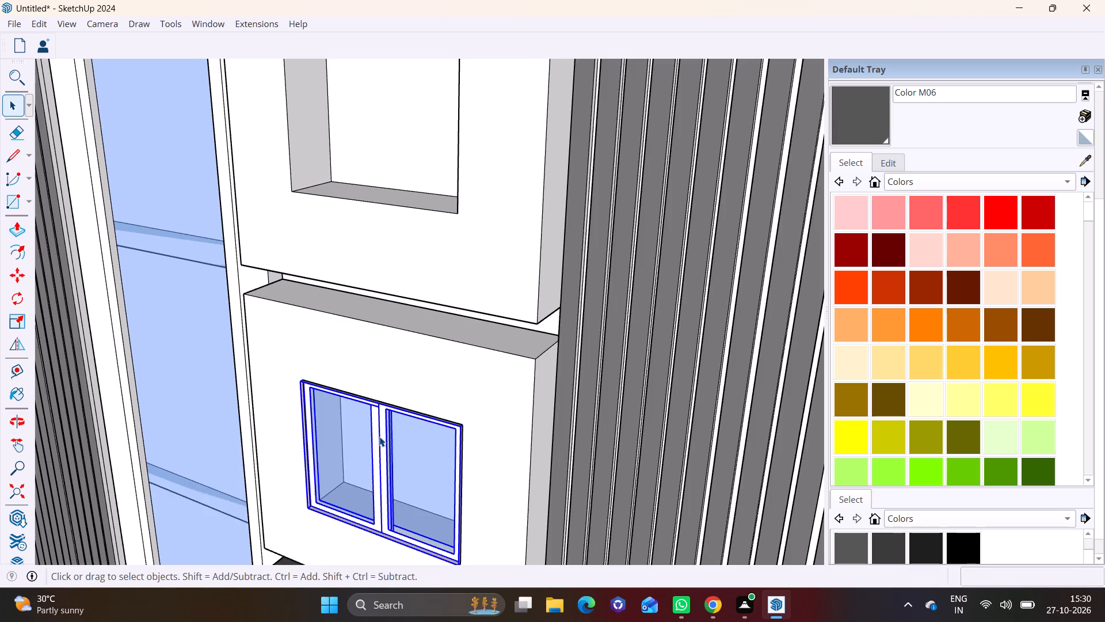
key("m")
left_click(459, 428)
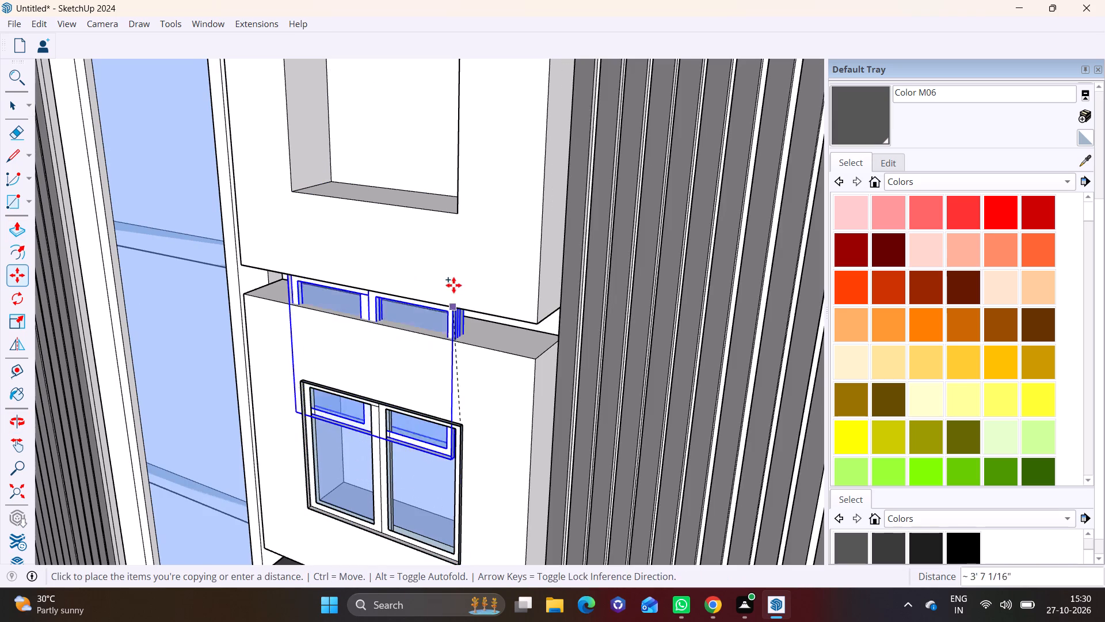
middle_click_drag(501, 143, 498, 329, "shift")
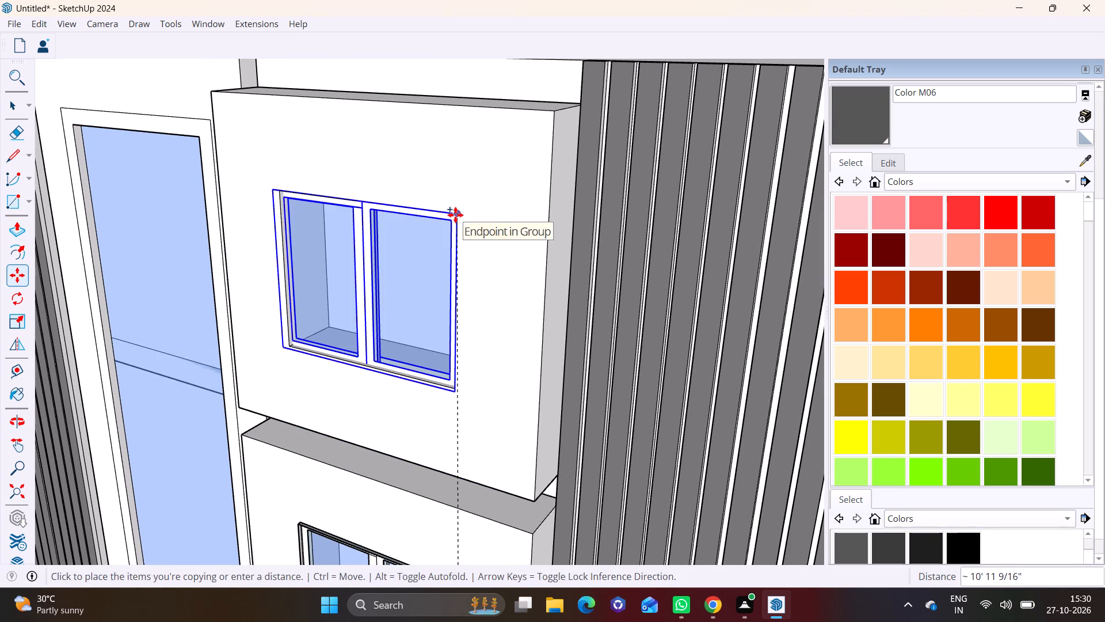
left_click(455, 215)
key("space")
left_click(500, 289)
Scale the copied topmost window narrower from its left edge to fit the width of the opening.
scroll(301, 342, "down", 2)
middle_click_drag(310, 379, 672, 306)
scroll(546, 309, "up", 3)
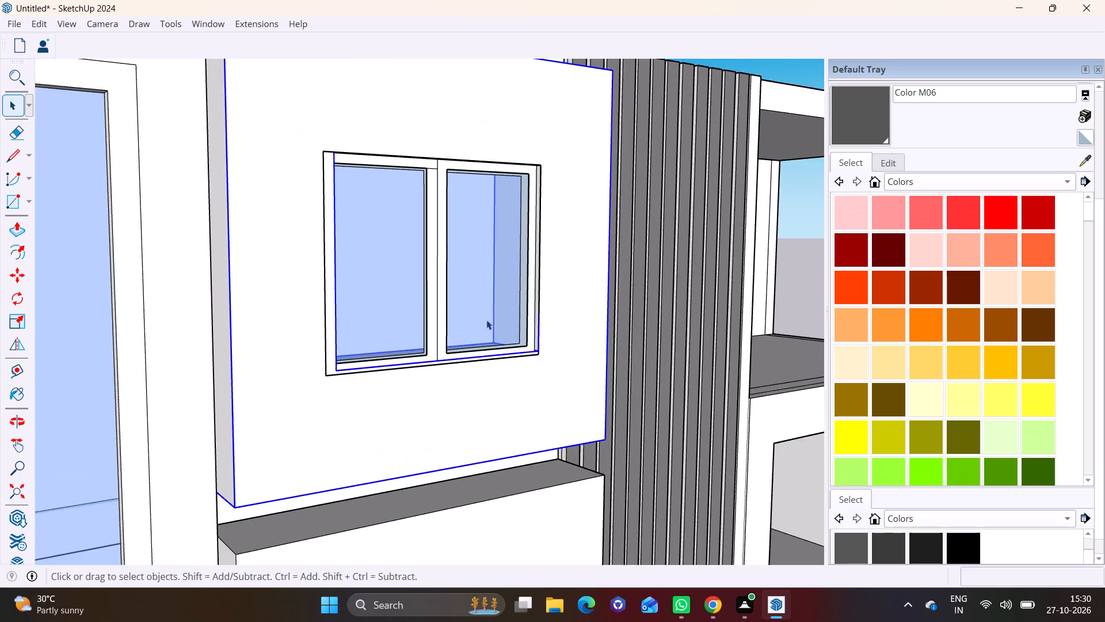
scroll(486, 320, "up", 2)
left_click(432, 366)
middle_click_drag(431, 359, 391, 346)
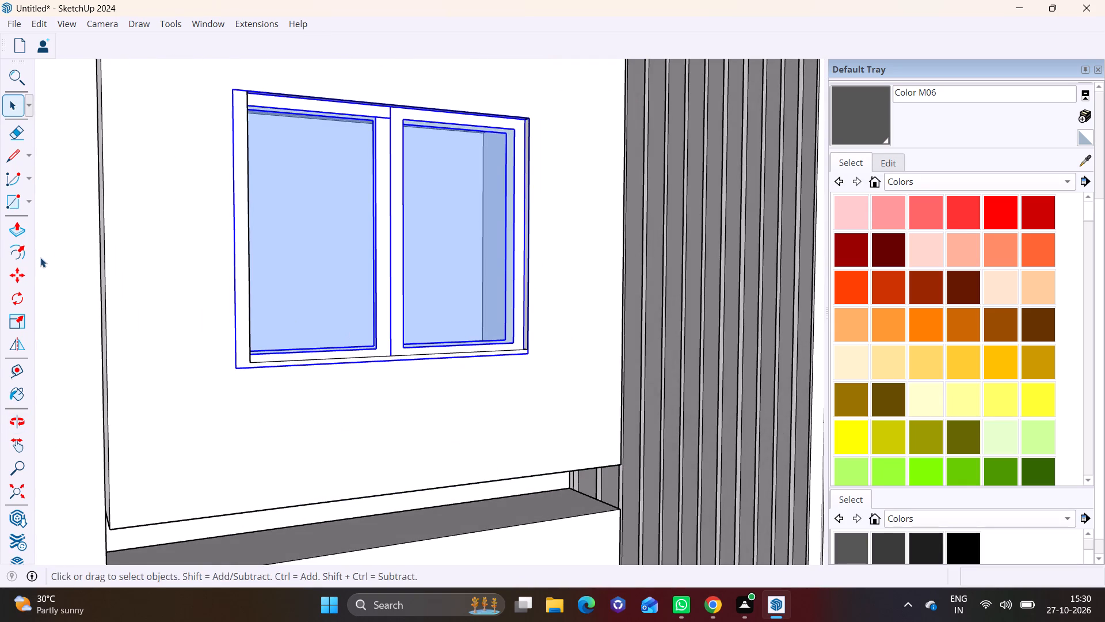
left_click(10, 317)
left_click(234, 229)
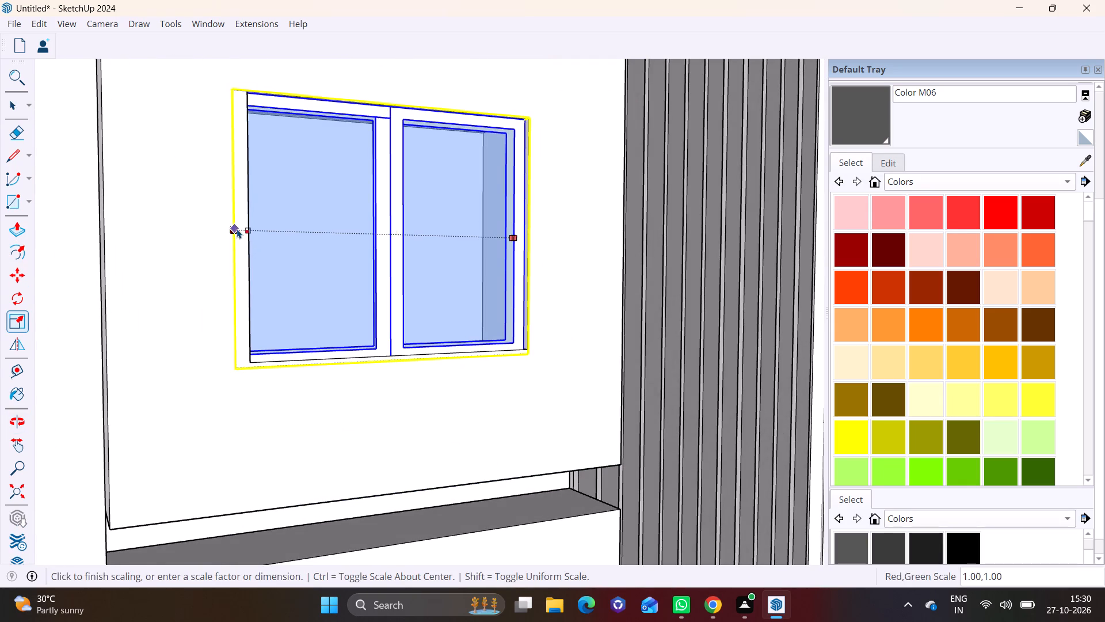
left_click(250, 227)
key("space")
left_click(422, 405)
Sample the dark grey Color M06 from the fifth drawer front and paint the topmost drawer front with it.
scroll(422, 404, "down", 5)
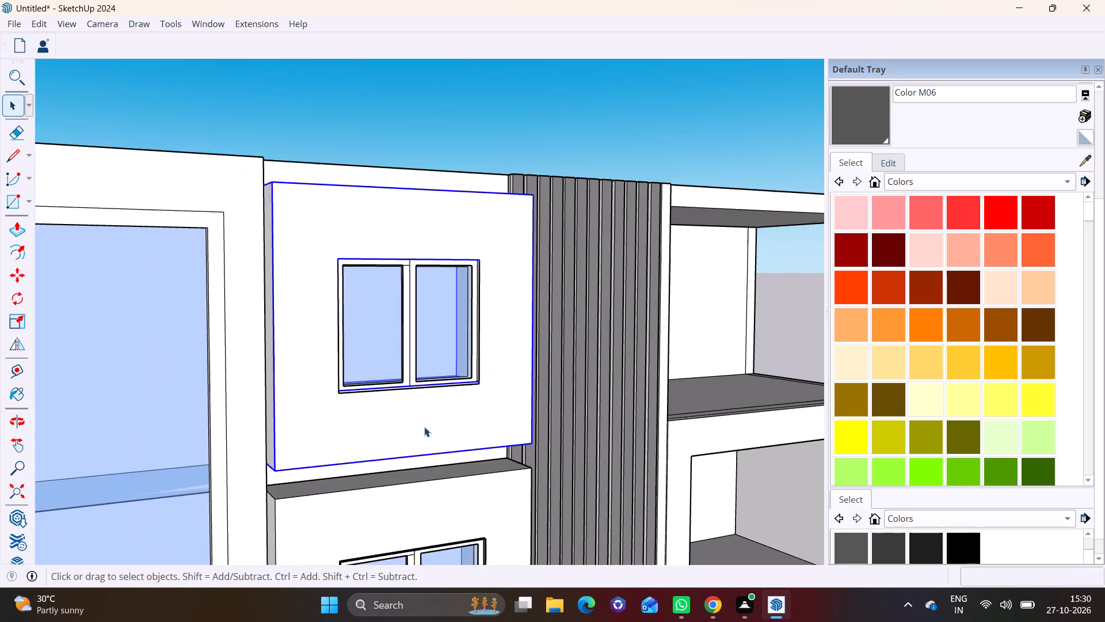
scroll(424, 427, "down", 8)
middle_click_drag(382, 450, 211, 438)
scroll(345, 426, "down", 3)
middle_click_drag(386, 441, 379, 371, "shift")
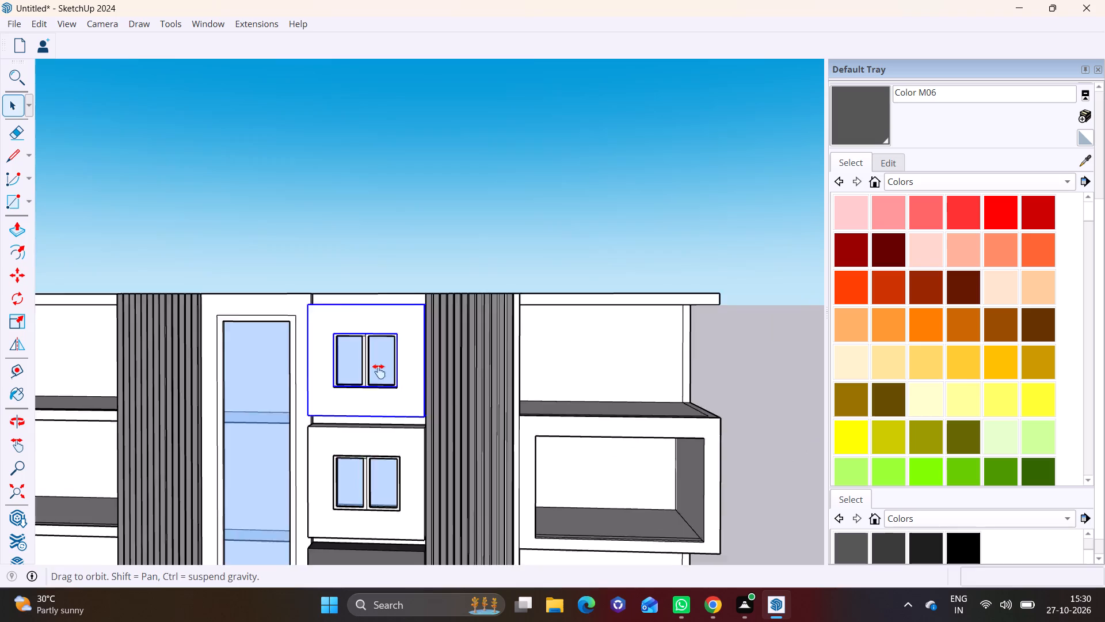
middle_click_drag(379, 371, 359, 244, "shift")
key("space")
left_click(1084, 161)
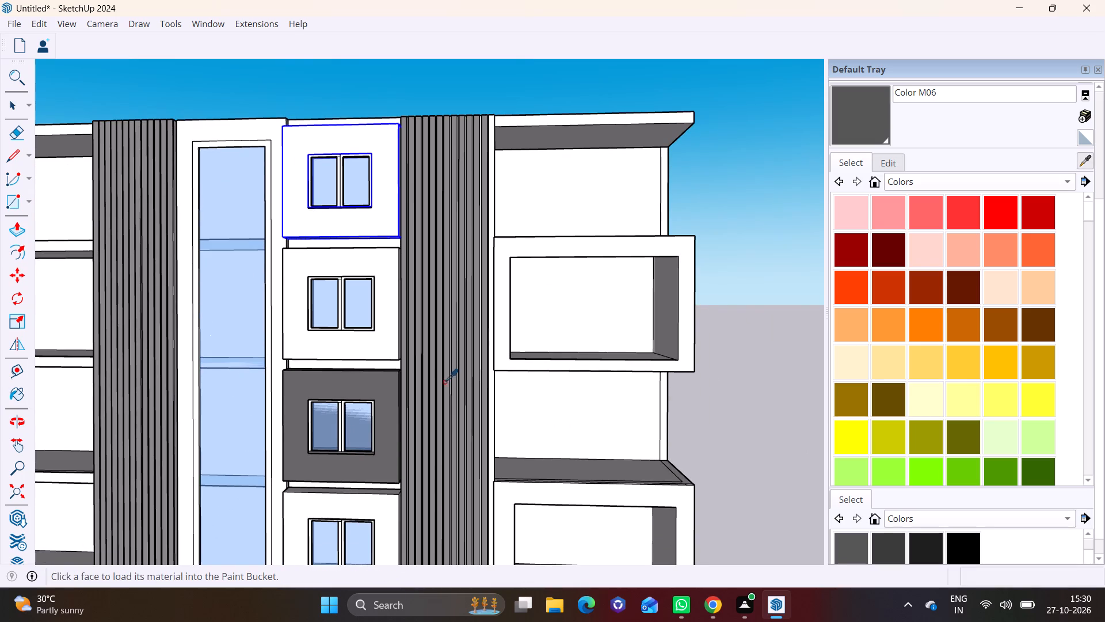
left_click(380, 388)
left_click(384, 207)
key("space")
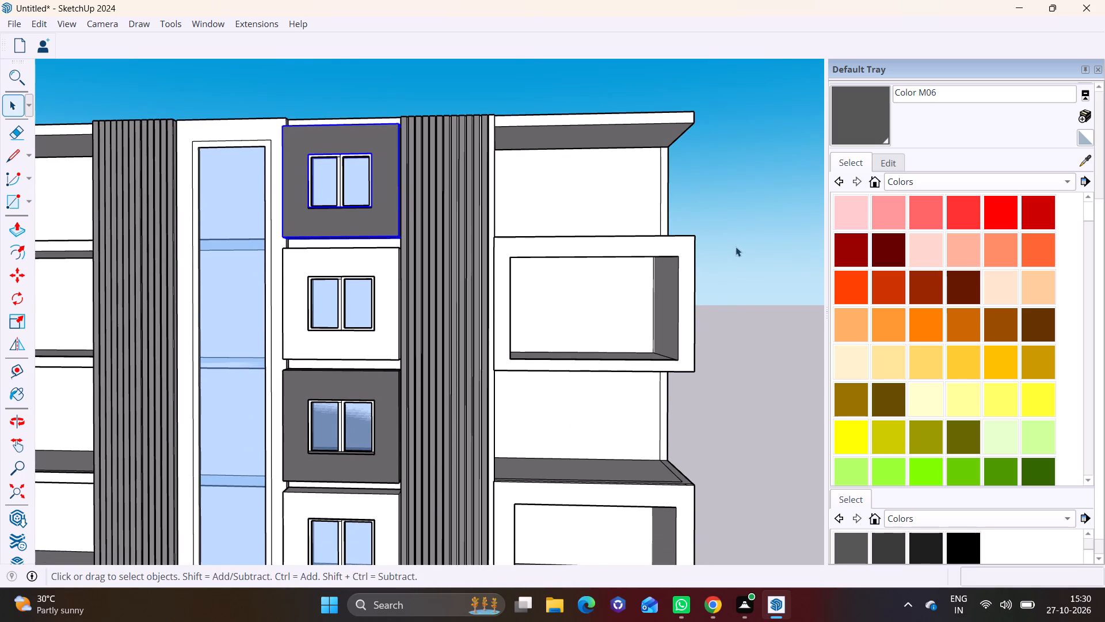
left_click(734, 310)
Examine the whole facade from the front and from an angle to review the alternating drawer fronts and windows.
scroll(395, 408, "down", 9)
middle_click_drag(462, 494, 519, 350, "shift")
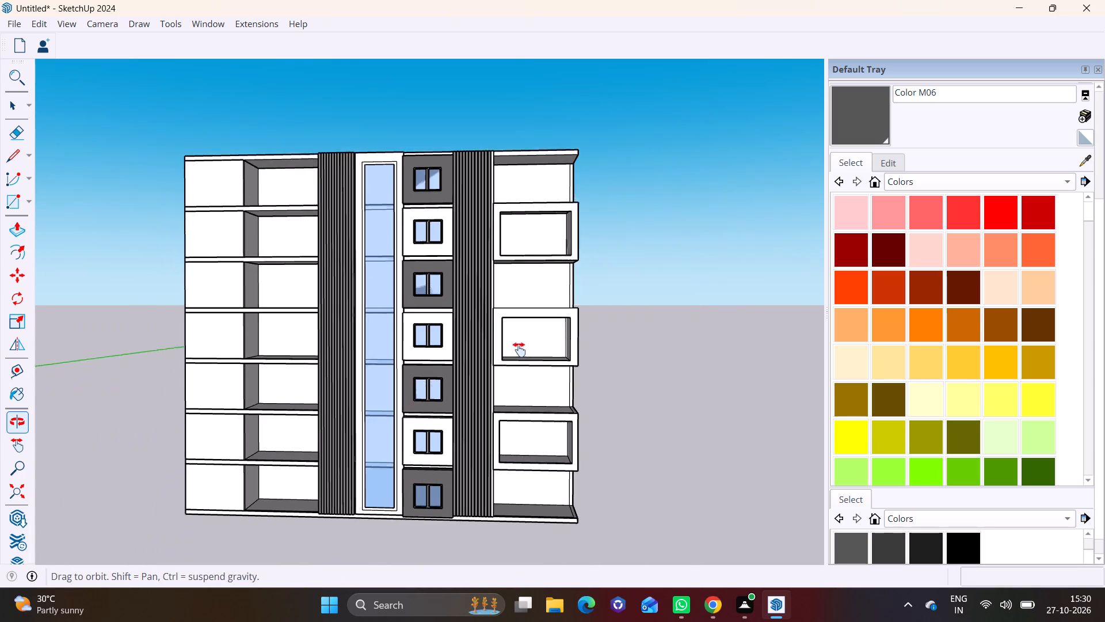
middle_click_drag(519, 350, 521, 344, "shift")
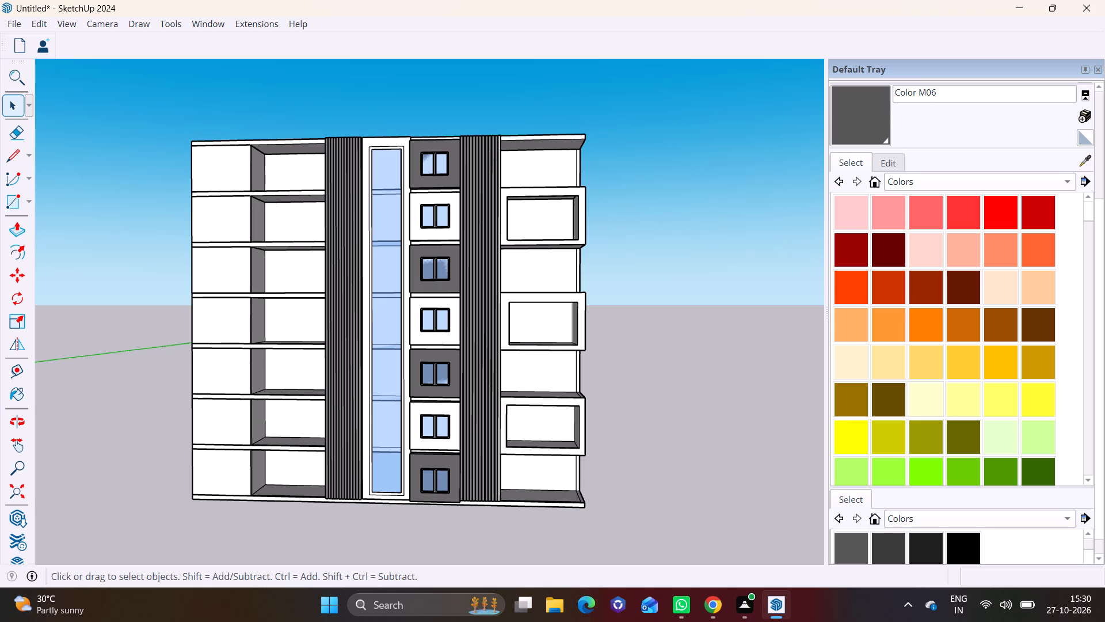
left_click(745, 384)
scroll(588, 323, "up", 3)
middle_click_drag(685, 380, 662, 373)
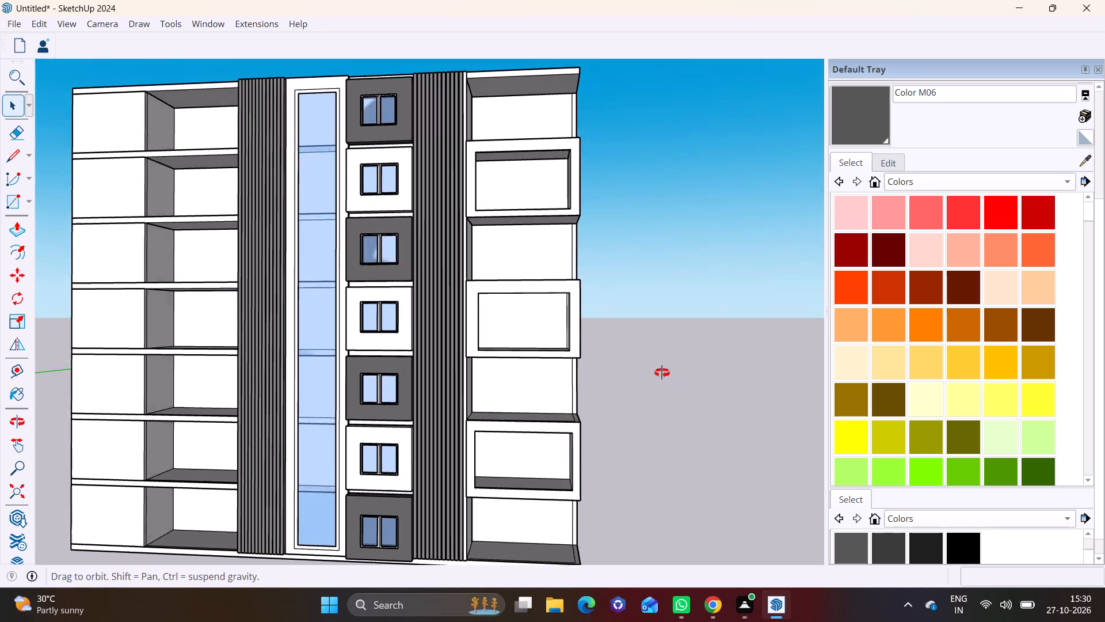
middle_click_drag(662, 373, 608, 352)
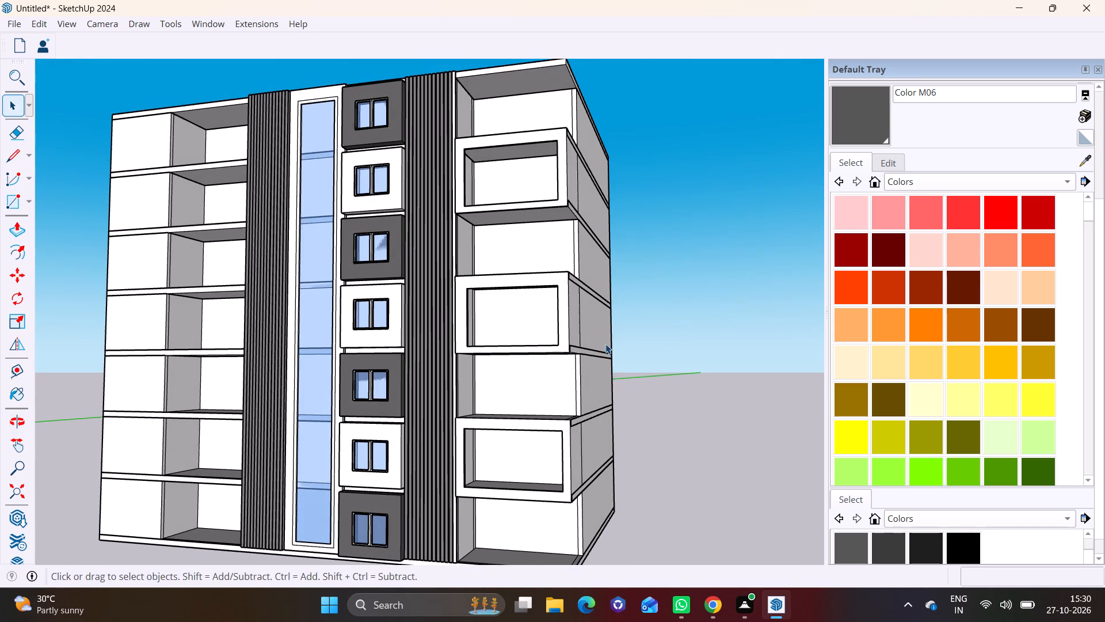
middle_click_drag(649, 348, 734, 348)
left_click(749, 608)
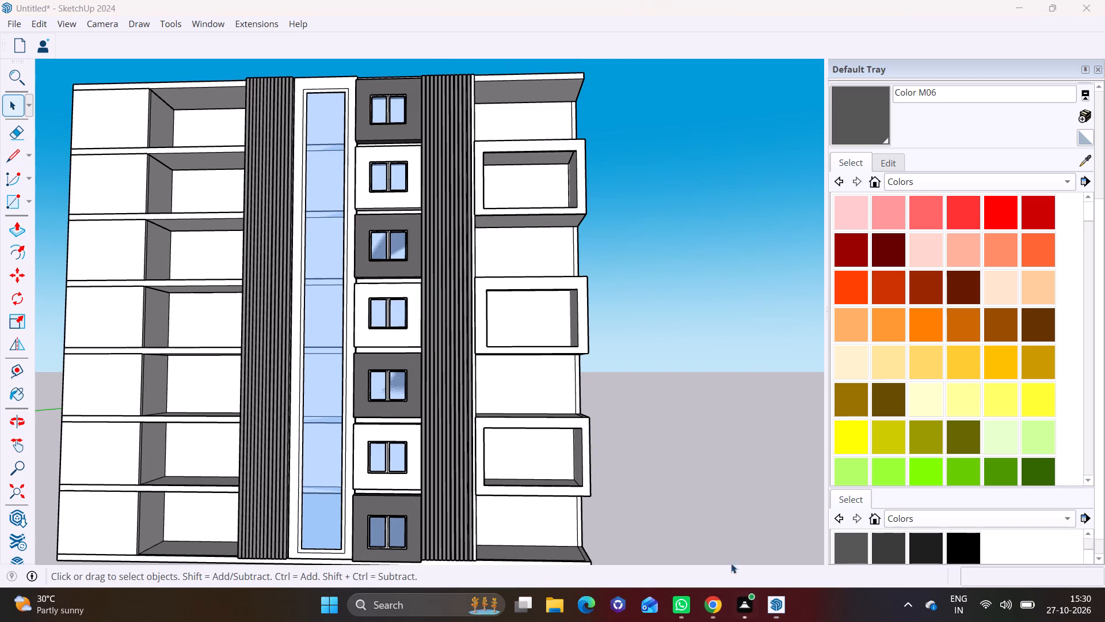
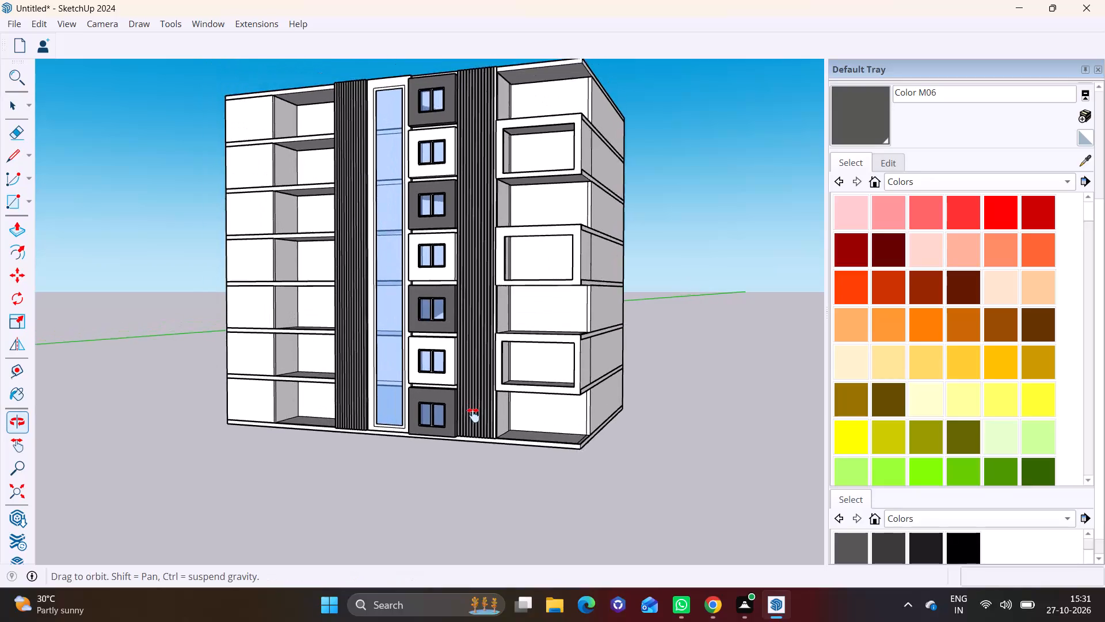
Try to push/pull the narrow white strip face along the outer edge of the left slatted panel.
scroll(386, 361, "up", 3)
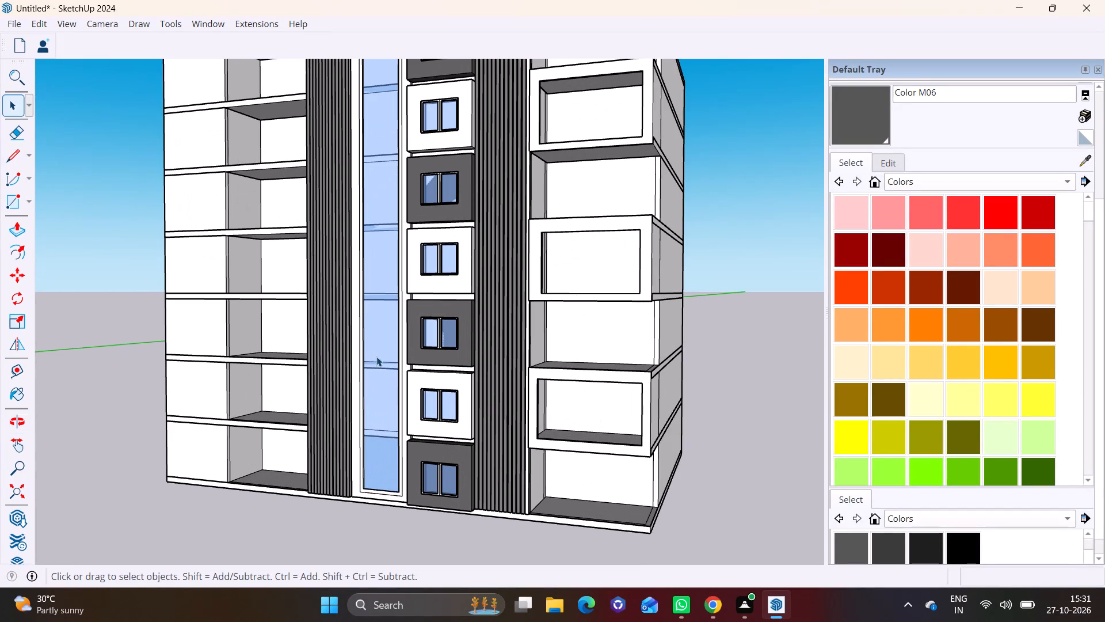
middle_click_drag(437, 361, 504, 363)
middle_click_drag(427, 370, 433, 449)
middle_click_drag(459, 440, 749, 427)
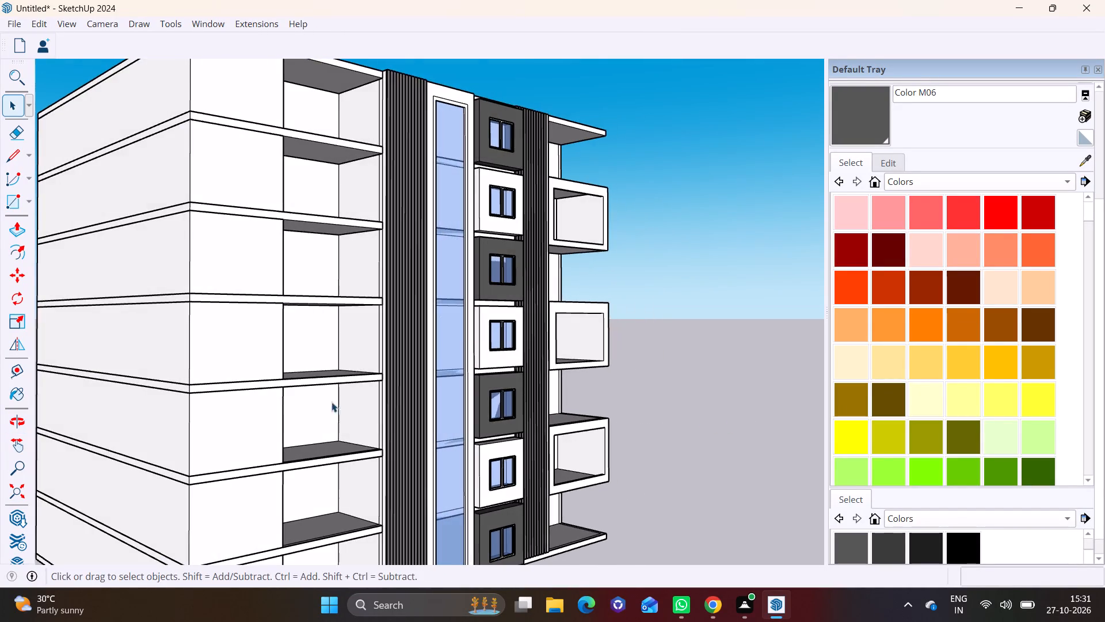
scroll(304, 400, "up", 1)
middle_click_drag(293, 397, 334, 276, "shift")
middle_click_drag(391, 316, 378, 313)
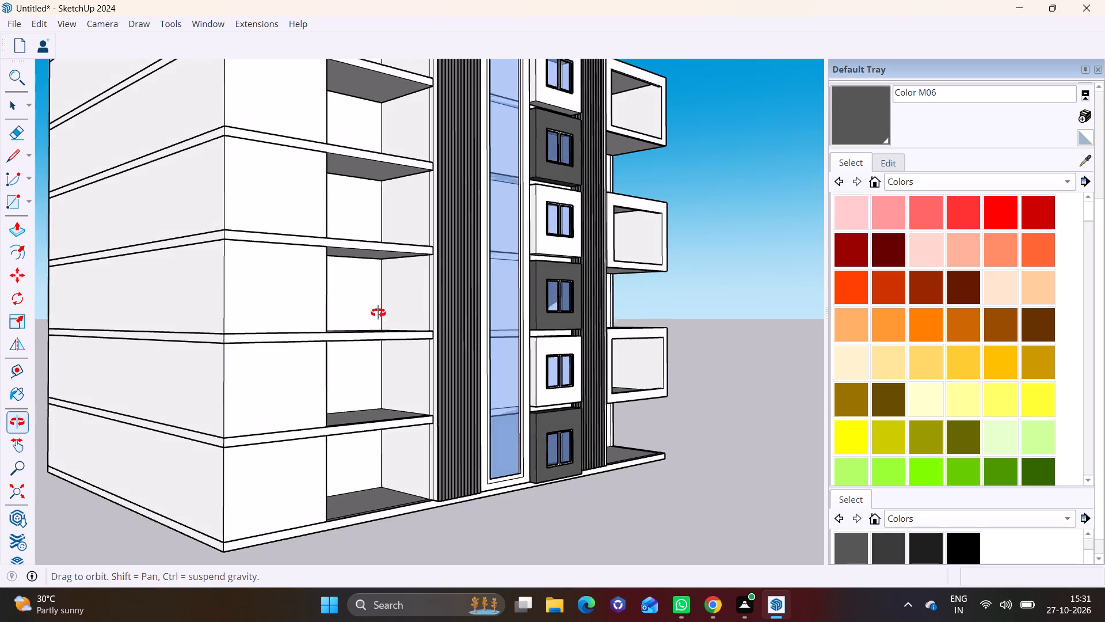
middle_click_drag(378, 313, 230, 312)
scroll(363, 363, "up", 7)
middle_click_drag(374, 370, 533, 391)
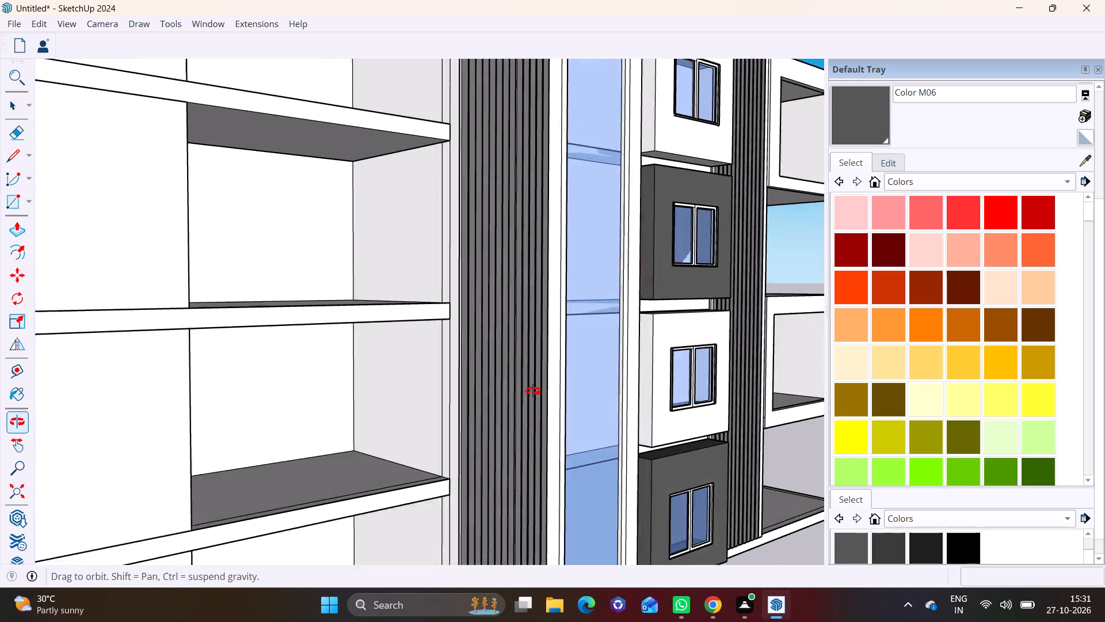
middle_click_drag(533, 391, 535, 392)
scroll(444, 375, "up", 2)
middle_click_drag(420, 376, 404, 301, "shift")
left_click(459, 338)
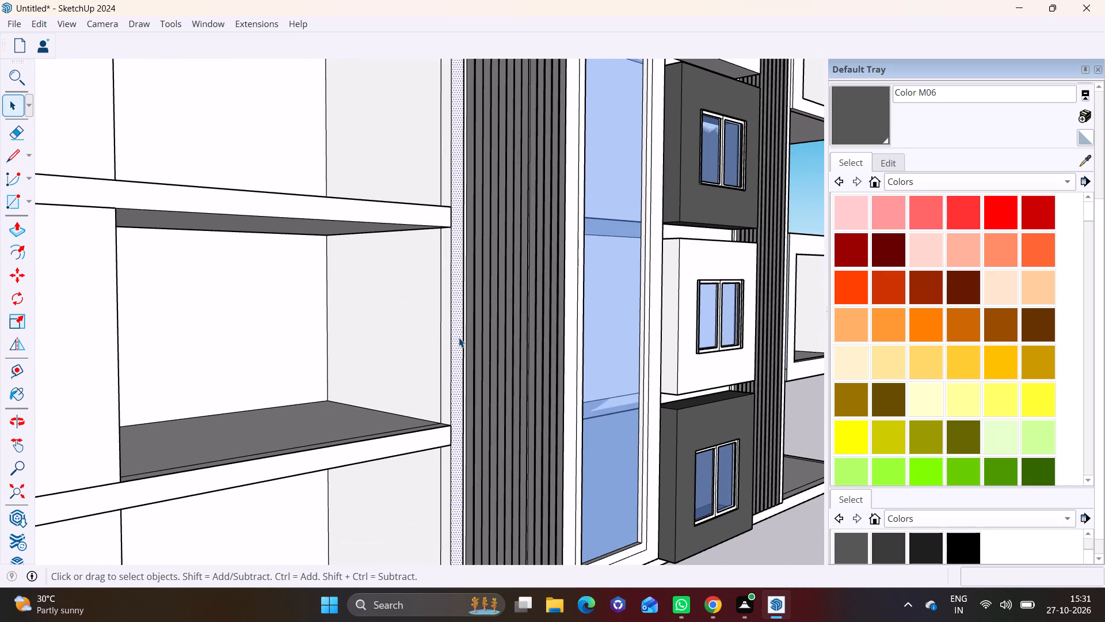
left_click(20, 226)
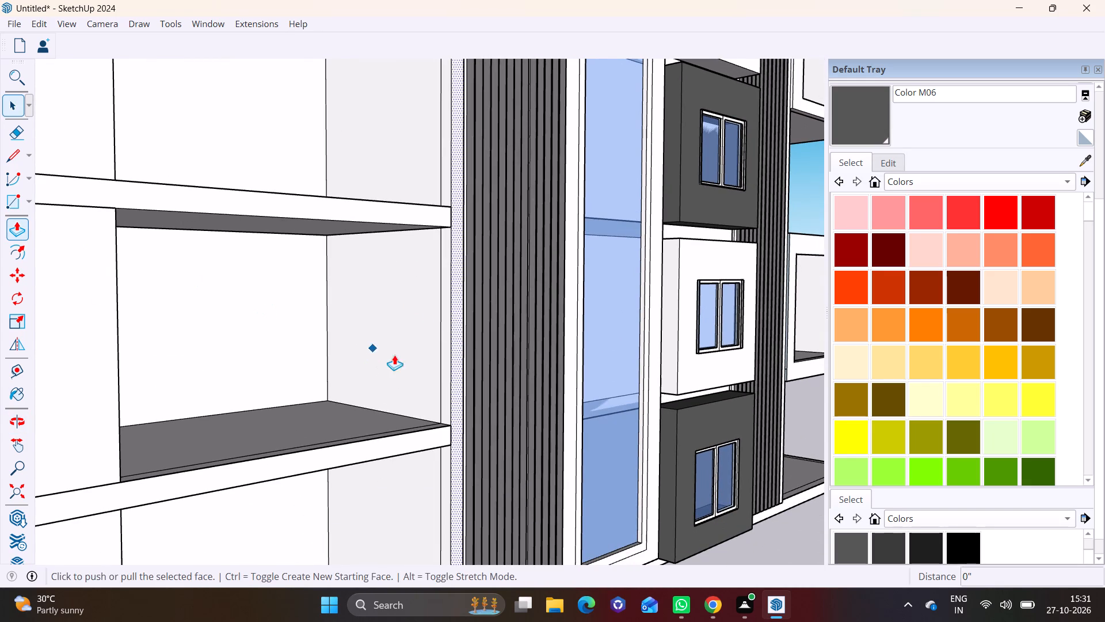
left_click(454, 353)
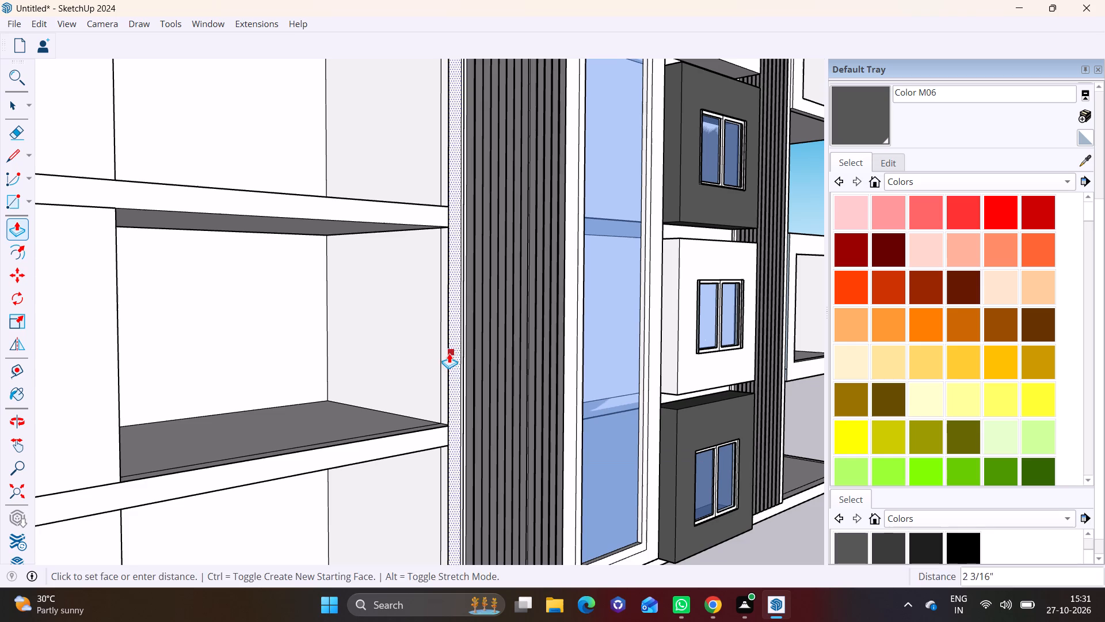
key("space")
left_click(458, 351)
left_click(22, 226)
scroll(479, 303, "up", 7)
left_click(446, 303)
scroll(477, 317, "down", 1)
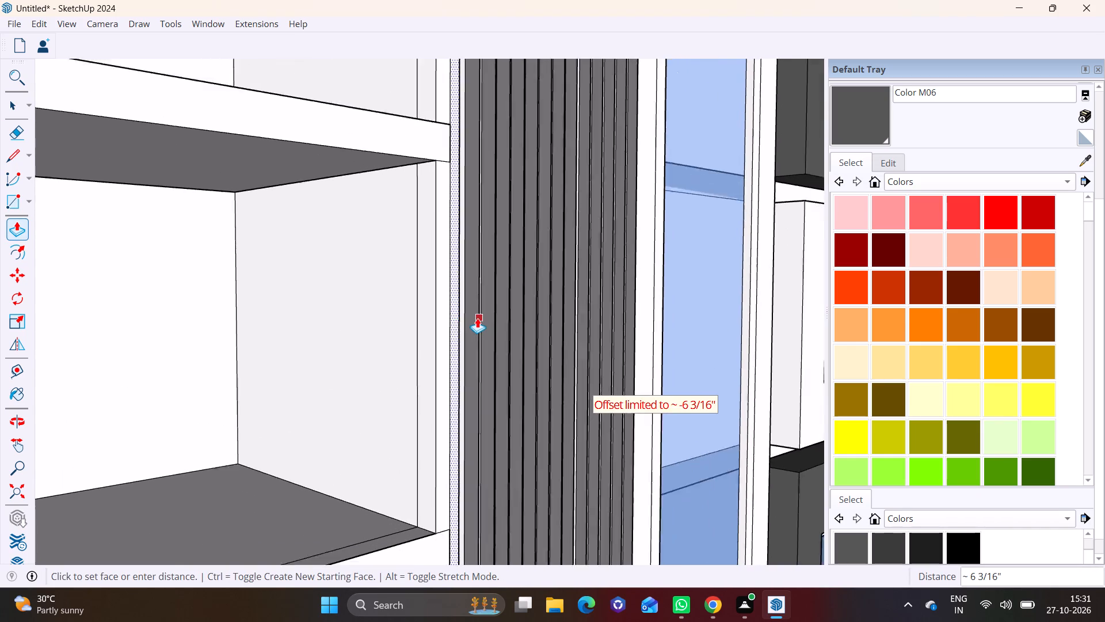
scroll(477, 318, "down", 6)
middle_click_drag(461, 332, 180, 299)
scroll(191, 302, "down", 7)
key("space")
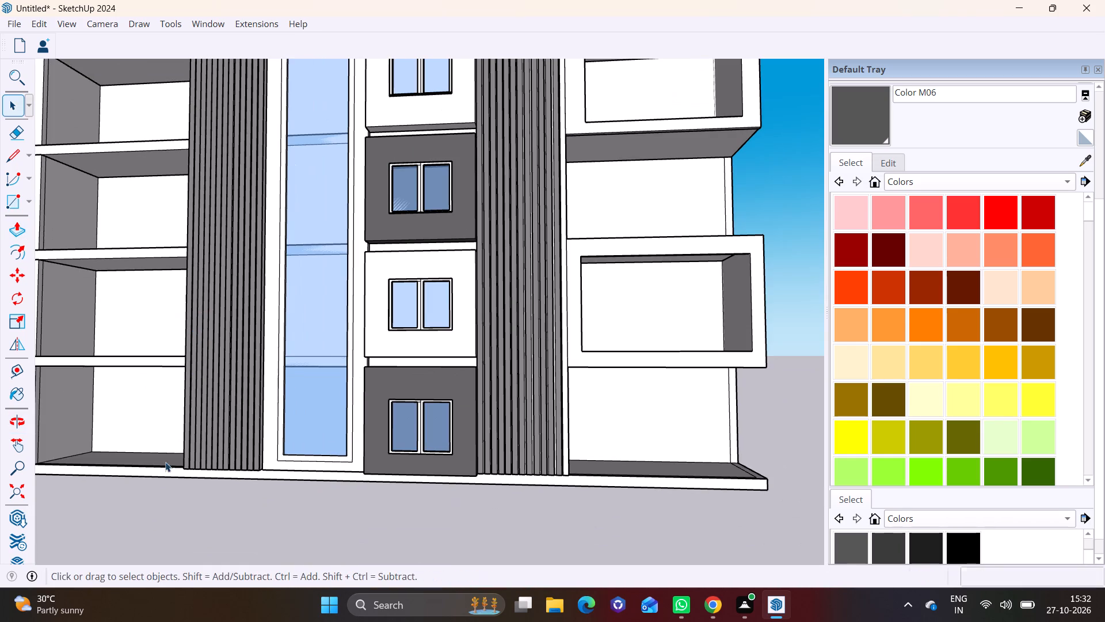
Examine the base of the left slatted panel and its white side strip from several angles.
left_click(148, 491)
middle_click_drag(291, 440, 427, 409)
scroll(92, 461, "up", 5)
middle_click_drag(232, 470, 315, 375, "shift")
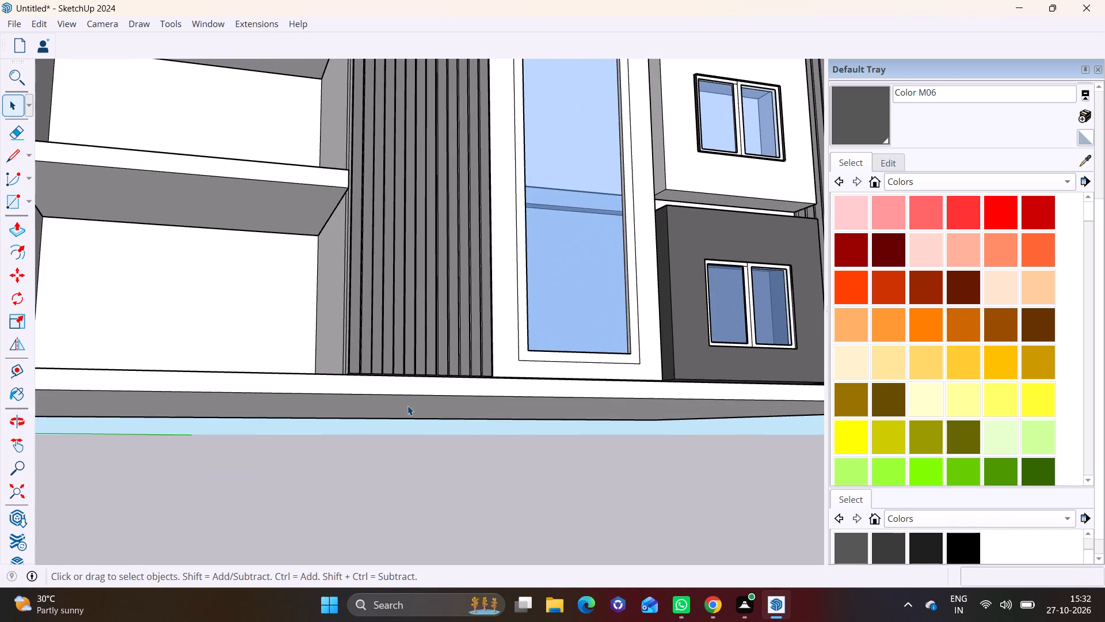
middle_click_drag(407, 405, 422, 506)
scroll(359, 363, "up", 14)
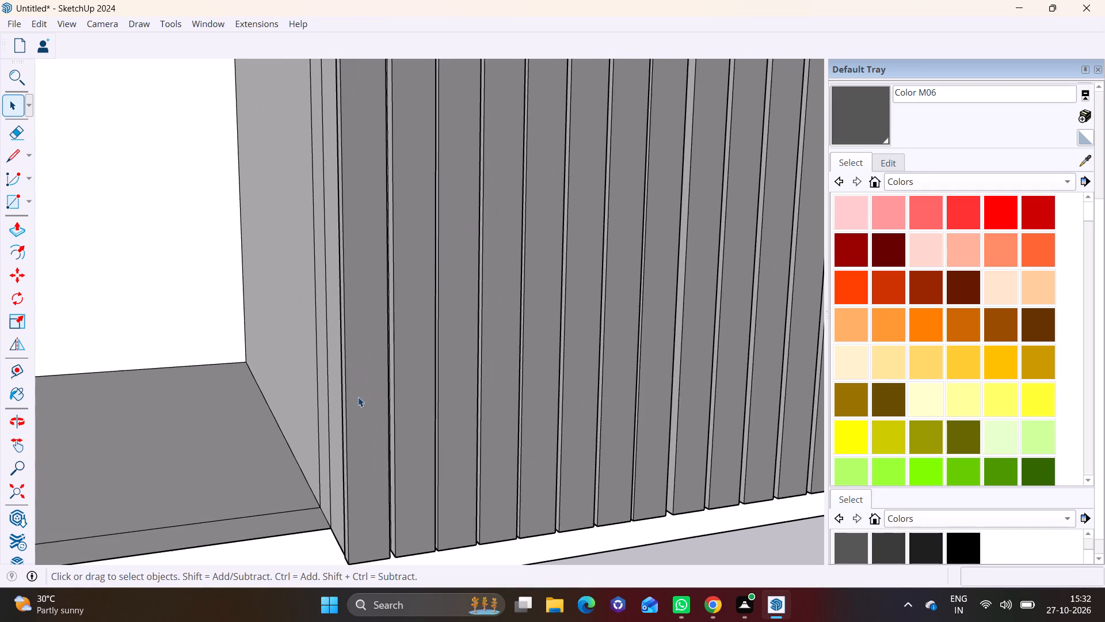
scroll(360, 400, "down", 7)
middle_click_drag(359, 406, 480, 345)
middle_click_drag(494, 371, 558, 364)
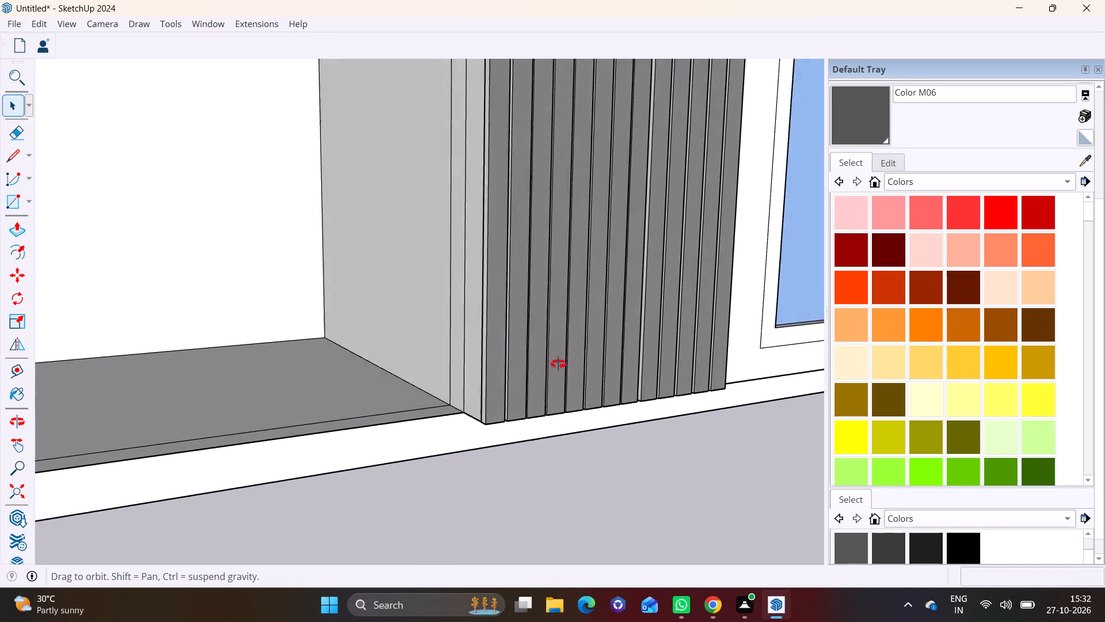
middle_click_drag(558, 364, 653, 121)
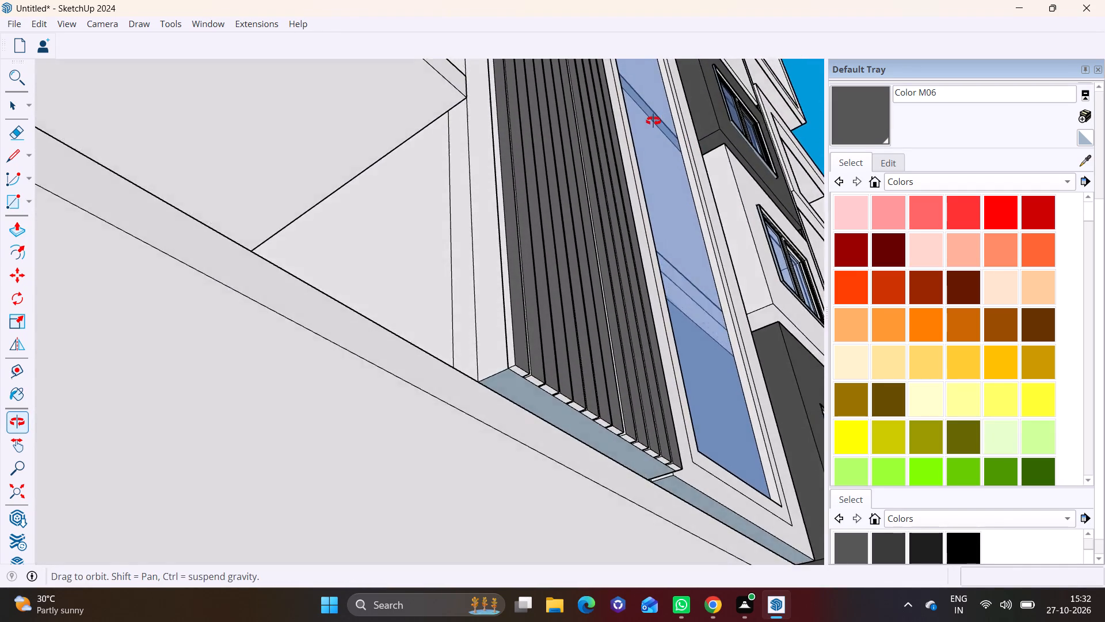
middle_click_drag(653, 121, 570, 363)
scroll(529, 381, "down", 5)
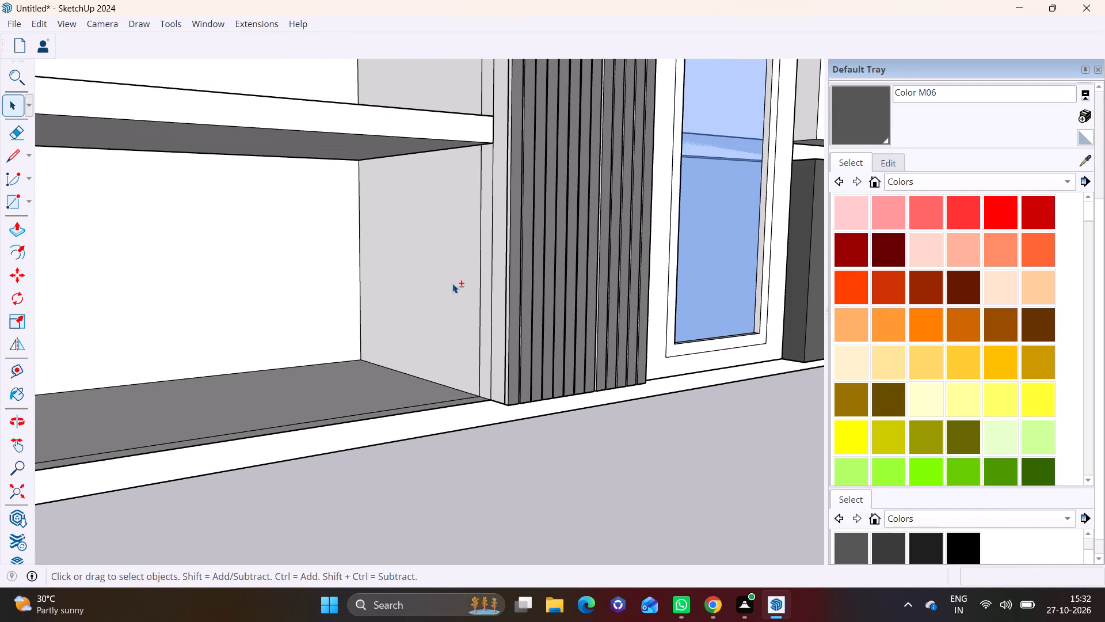
middle_click_drag(452, 283, 510, 331, "shift")
scroll(506, 332, "down", 3)
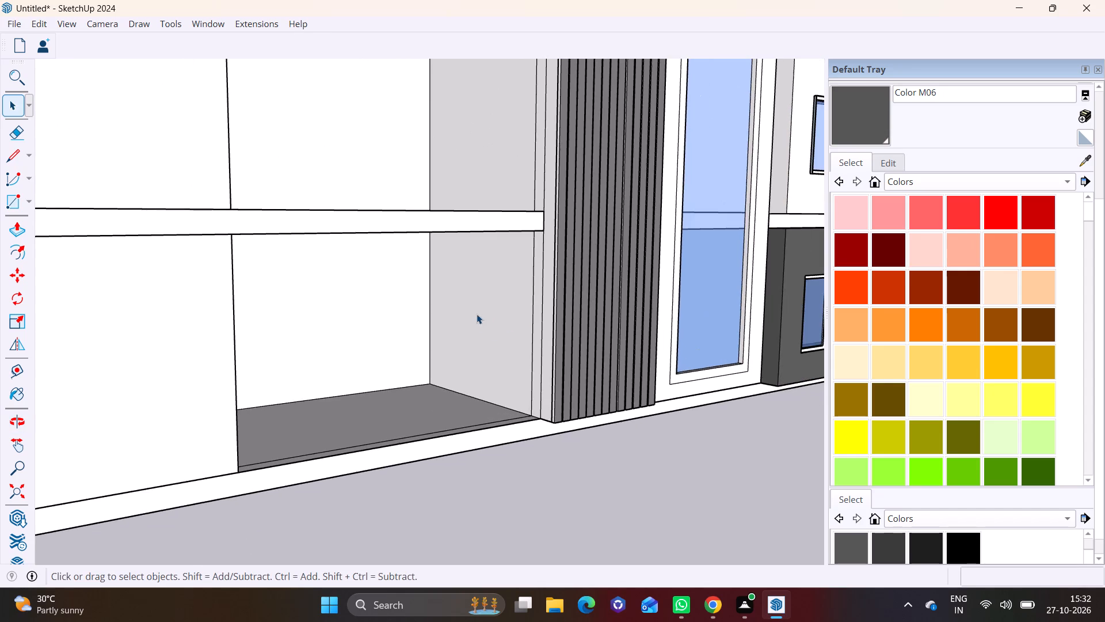
middle_click_drag(492, 305, 531, 245)
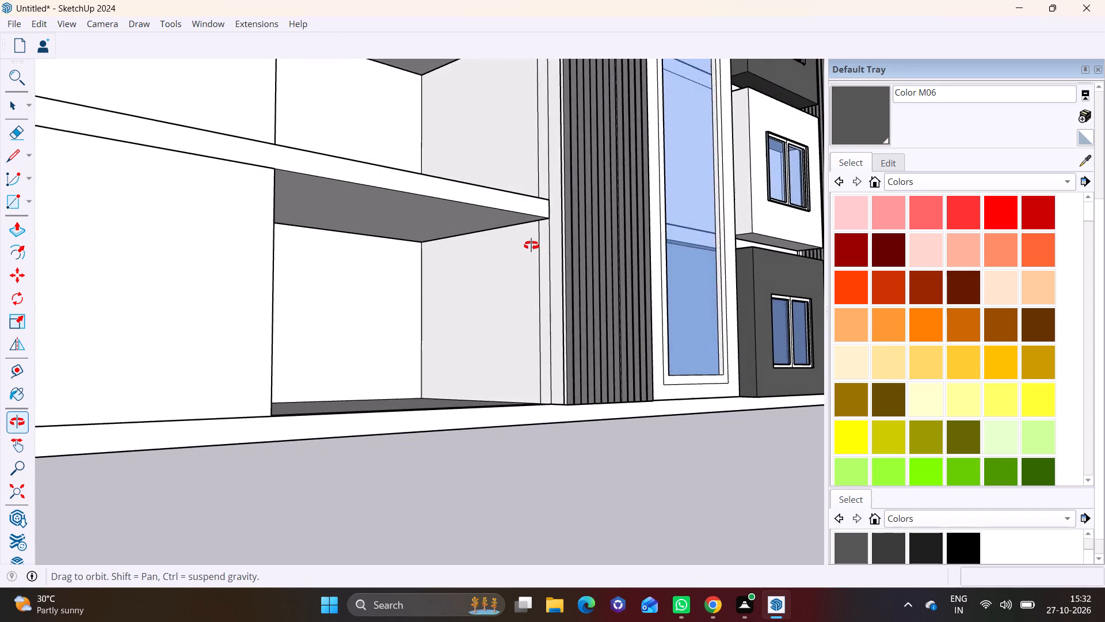
middle_click_drag(531, 245, 387, 255)
scroll(440, 261, "down", 3)
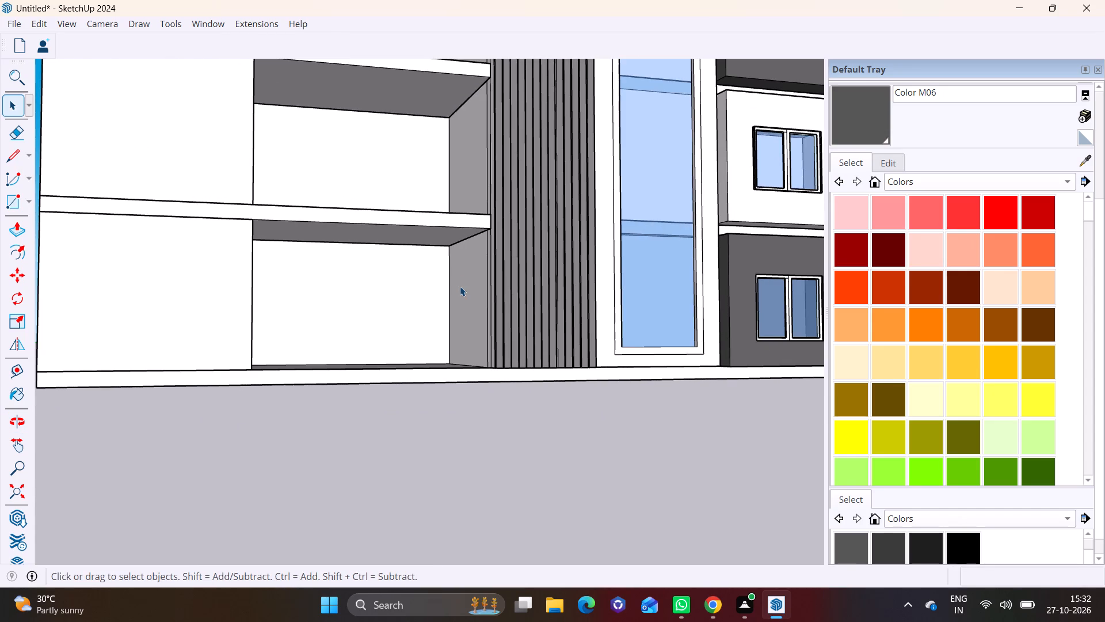
scroll(500, 287, "down", 2)
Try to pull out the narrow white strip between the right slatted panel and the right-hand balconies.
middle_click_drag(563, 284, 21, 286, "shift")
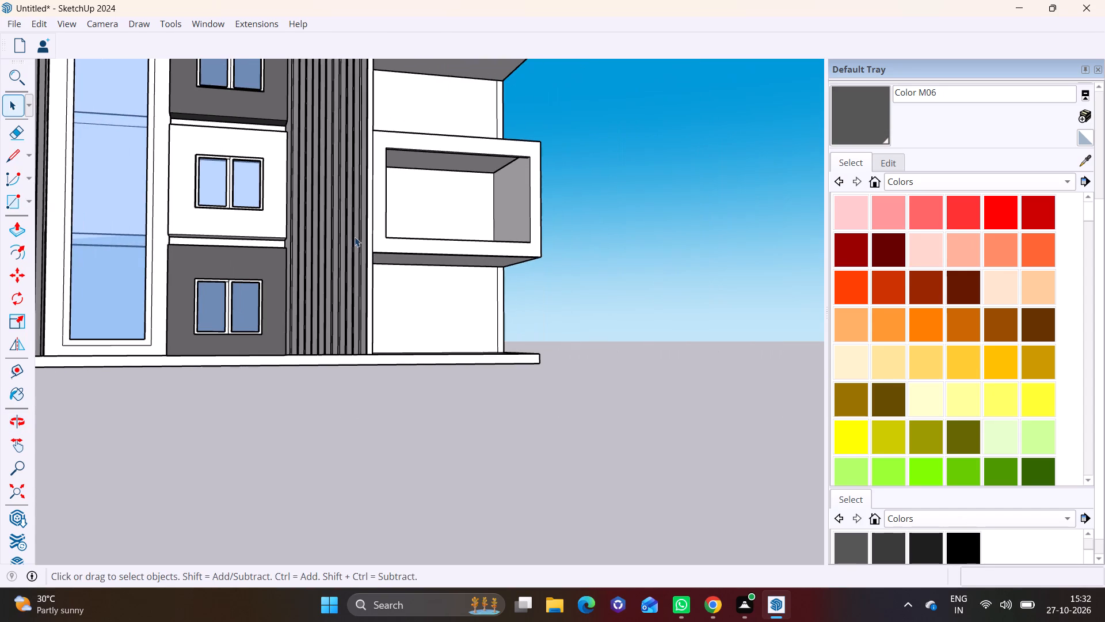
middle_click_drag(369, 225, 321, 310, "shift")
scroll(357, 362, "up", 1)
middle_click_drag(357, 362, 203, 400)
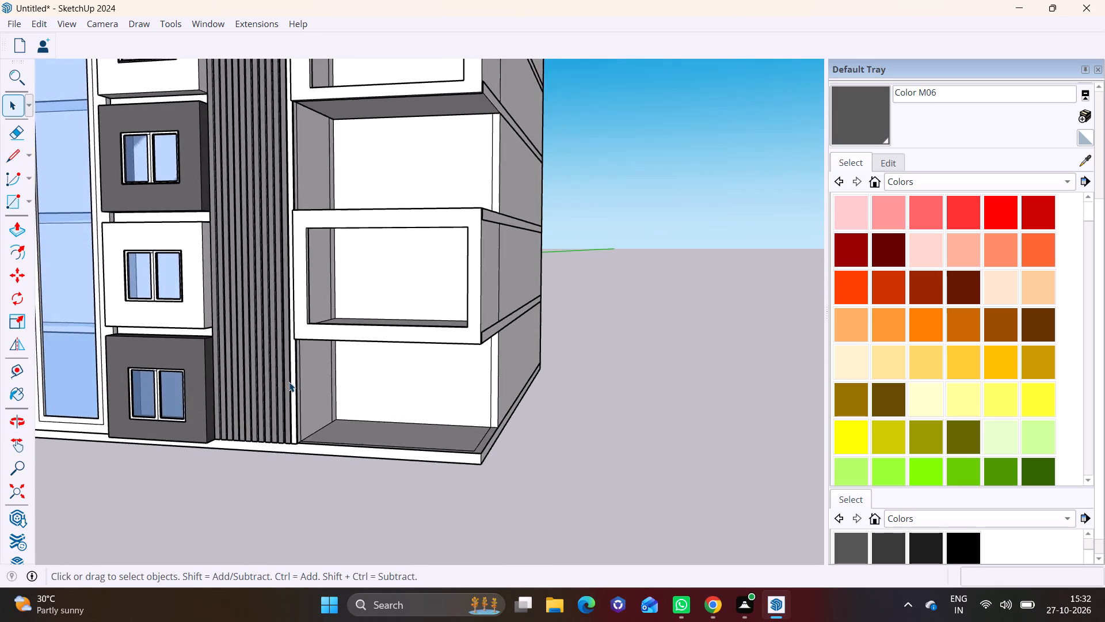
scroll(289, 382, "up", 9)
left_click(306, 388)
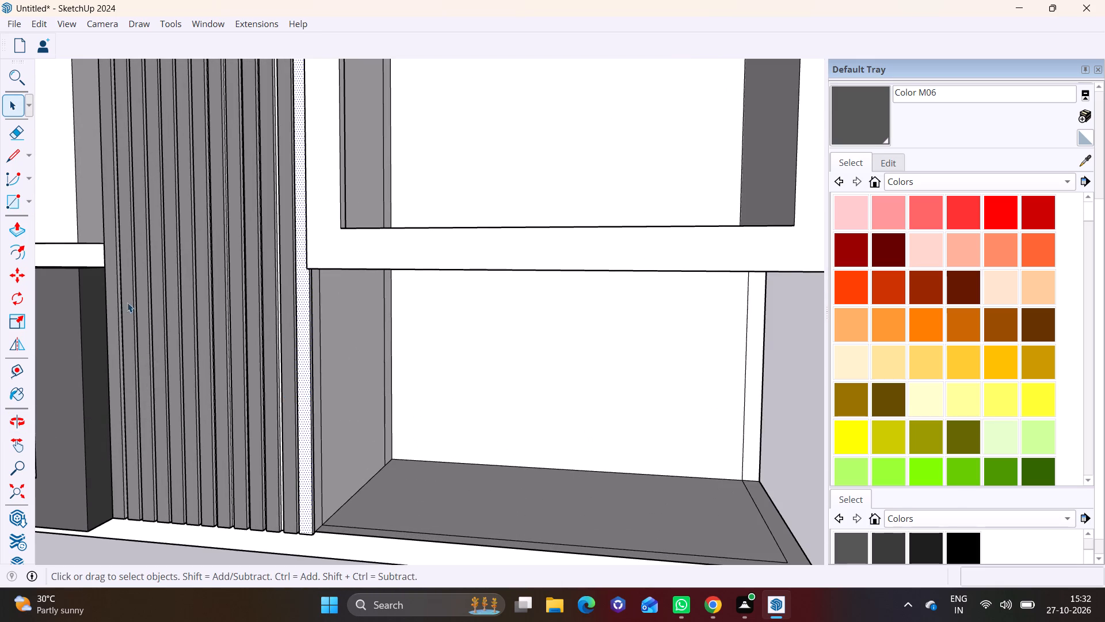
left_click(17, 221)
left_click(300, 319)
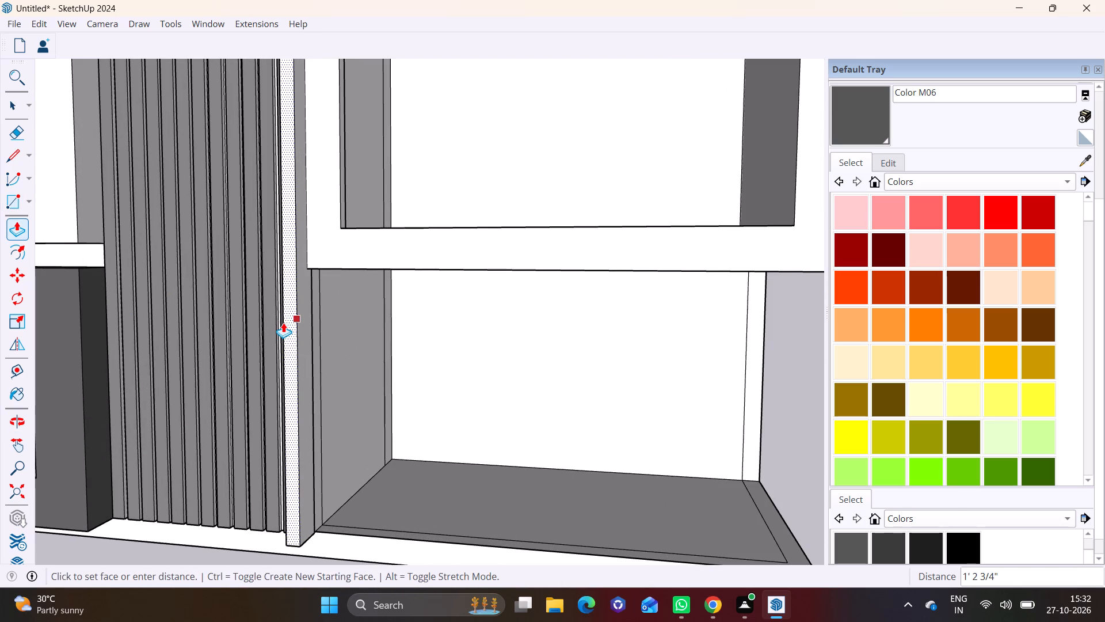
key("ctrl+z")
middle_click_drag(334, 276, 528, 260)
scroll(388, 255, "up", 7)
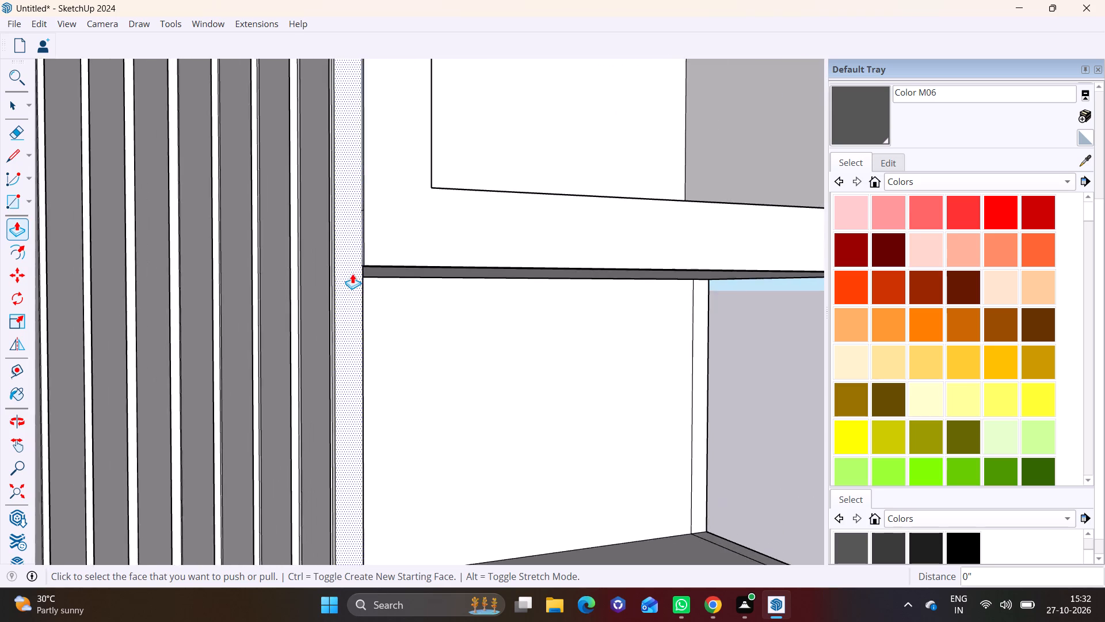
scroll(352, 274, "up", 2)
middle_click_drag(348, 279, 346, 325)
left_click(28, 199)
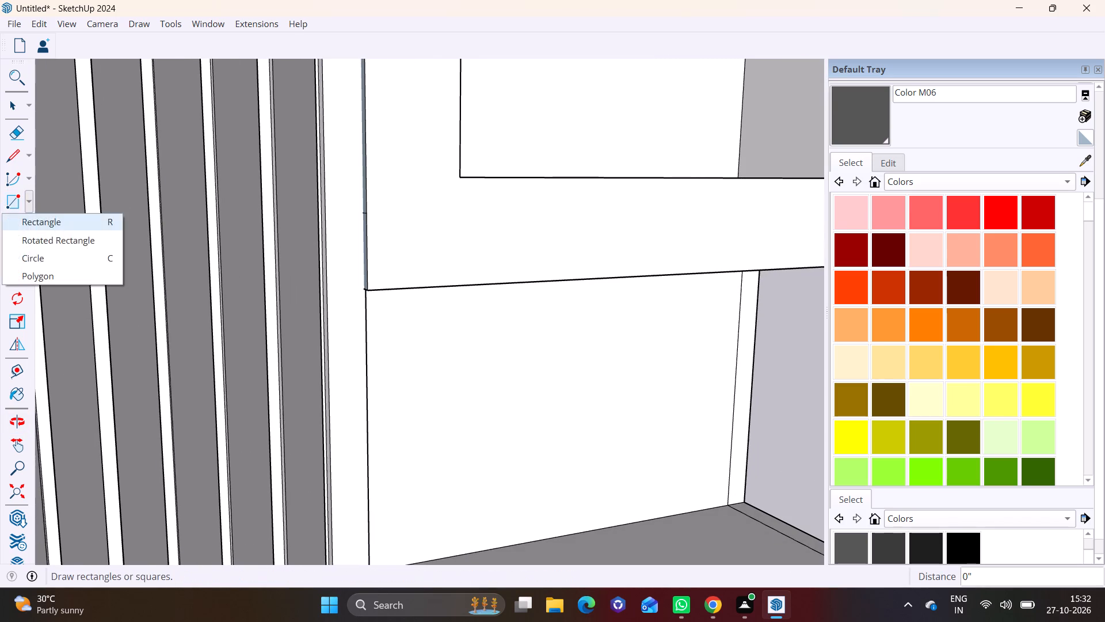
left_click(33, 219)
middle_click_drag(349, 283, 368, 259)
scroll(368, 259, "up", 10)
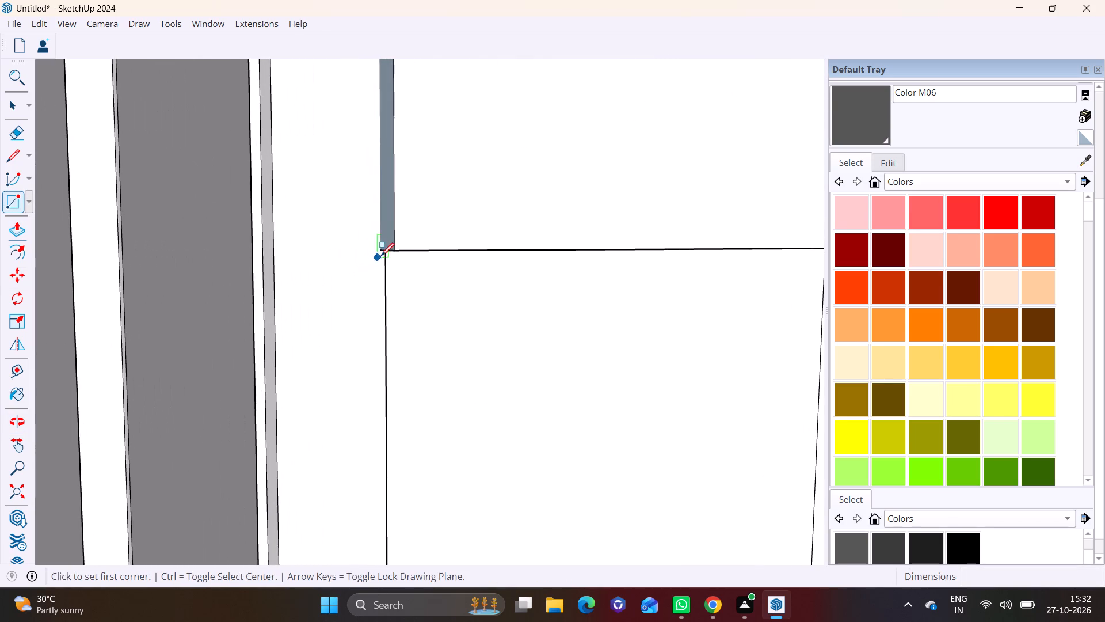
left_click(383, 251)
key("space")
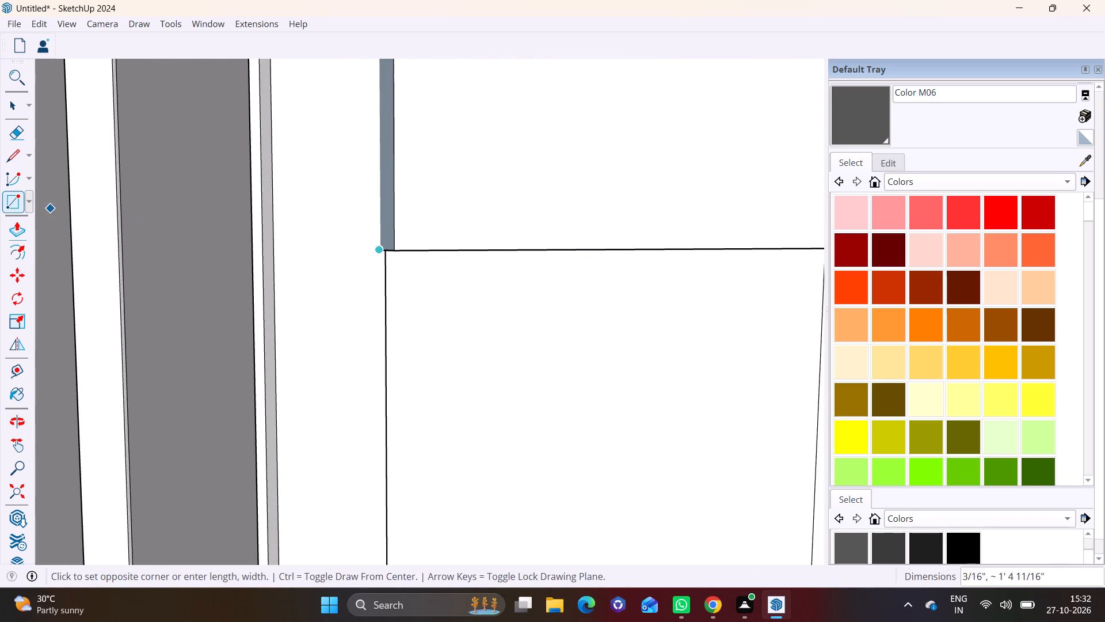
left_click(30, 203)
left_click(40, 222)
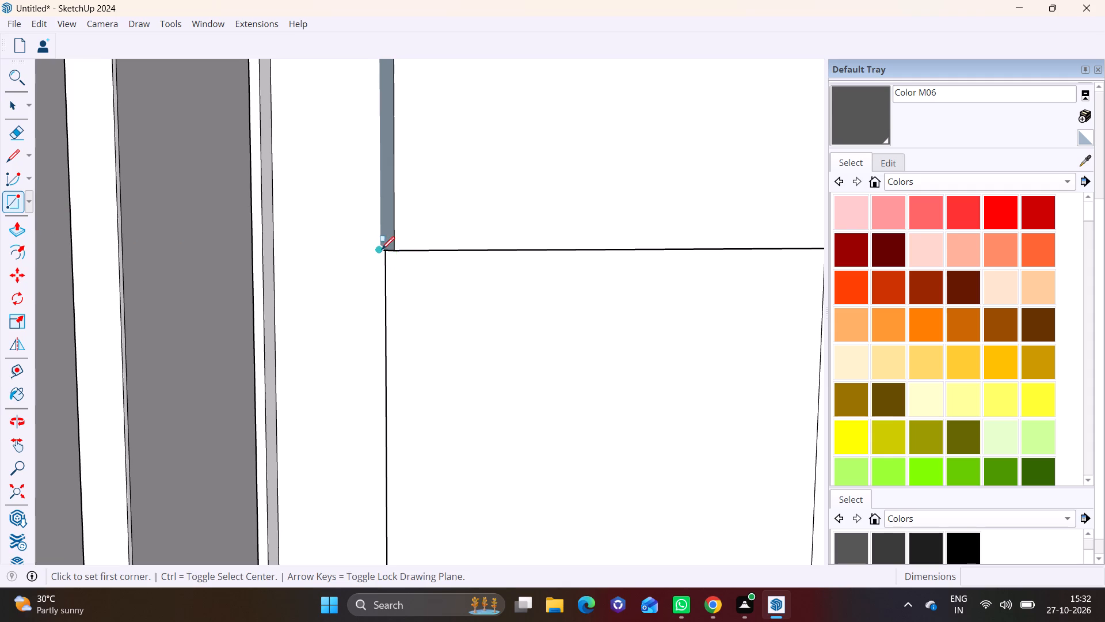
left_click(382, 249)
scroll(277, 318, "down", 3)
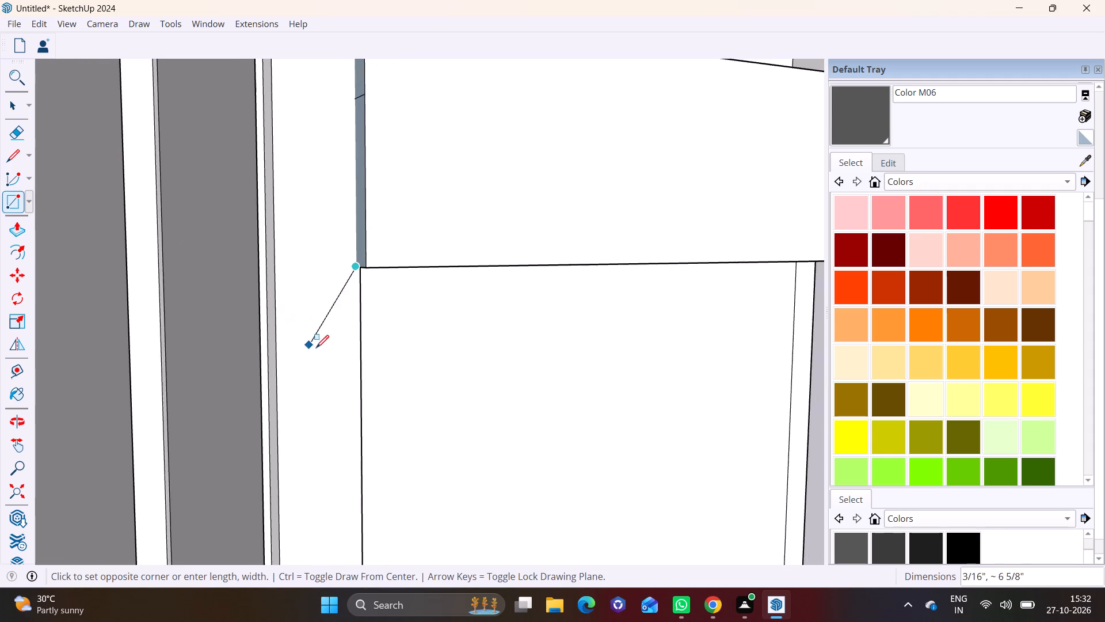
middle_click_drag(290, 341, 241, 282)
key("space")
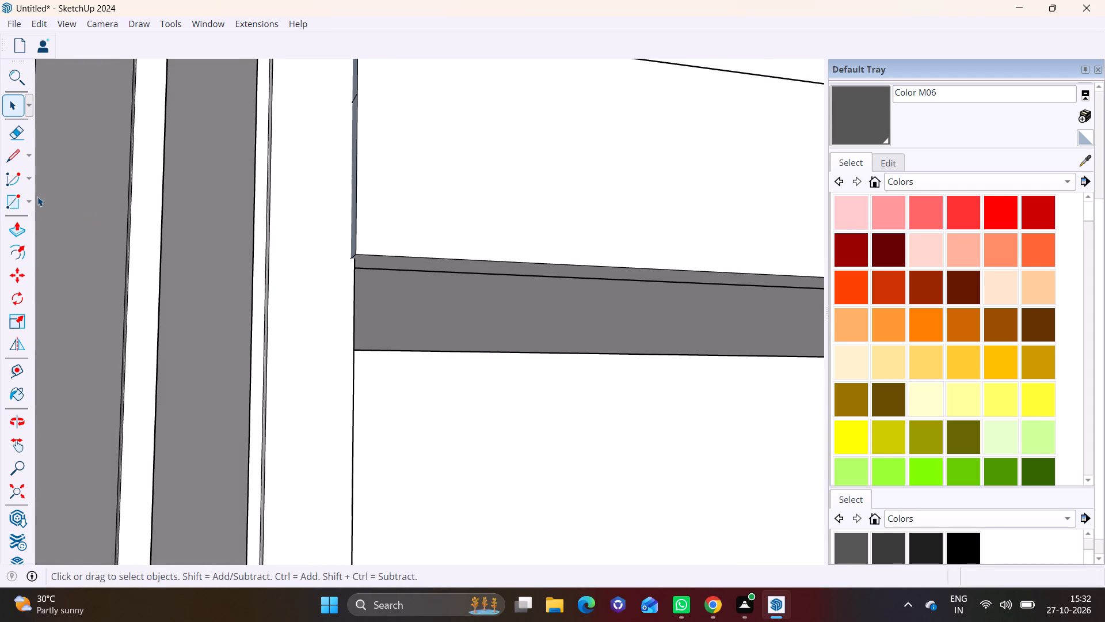
Draw a rectangle about 9' 7 7/16" by 6 5/16" on the white strip beside the right slatted panel, starting at its base.
left_click(25, 205)
left_click(40, 226)
scroll(300, 430, "down", 4)
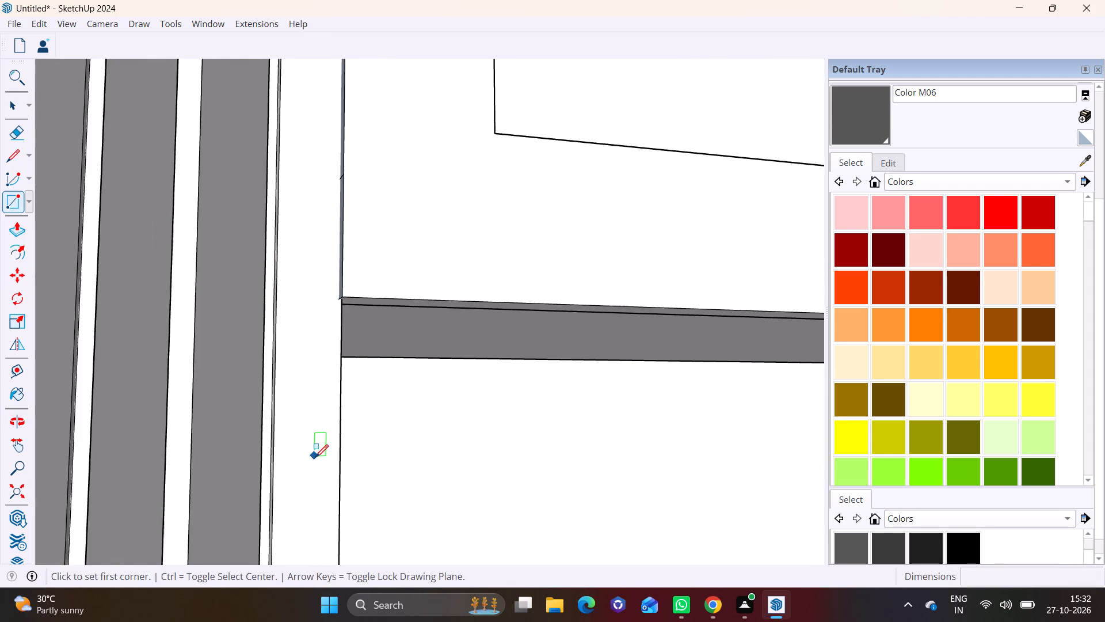
scroll(315, 457, "down", 2)
middle_click_drag(342, 498, 351, 240, "shift")
middle_click_drag(317, 461, 333, 236, "shift")
scroll(339, 405, "down", 2)
scroll(317, 502, "up", 3)
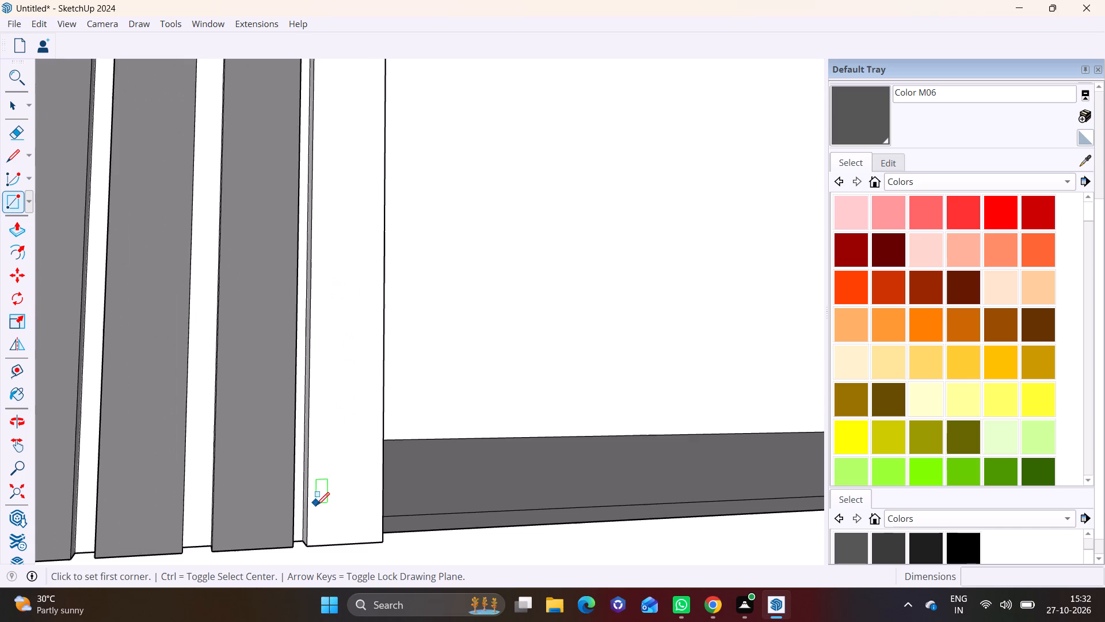
scroll(317, 505, "up", 4)
left_click(302, 555)
scroll(373, 386, "down", 7)
middle_click_drag(383, 92, 350, 278, "shift")
scroll(350, 204, "up", 3)
middle_click_drag(358, 185, 322, 287)
scroll(334, 185, "down", 3)
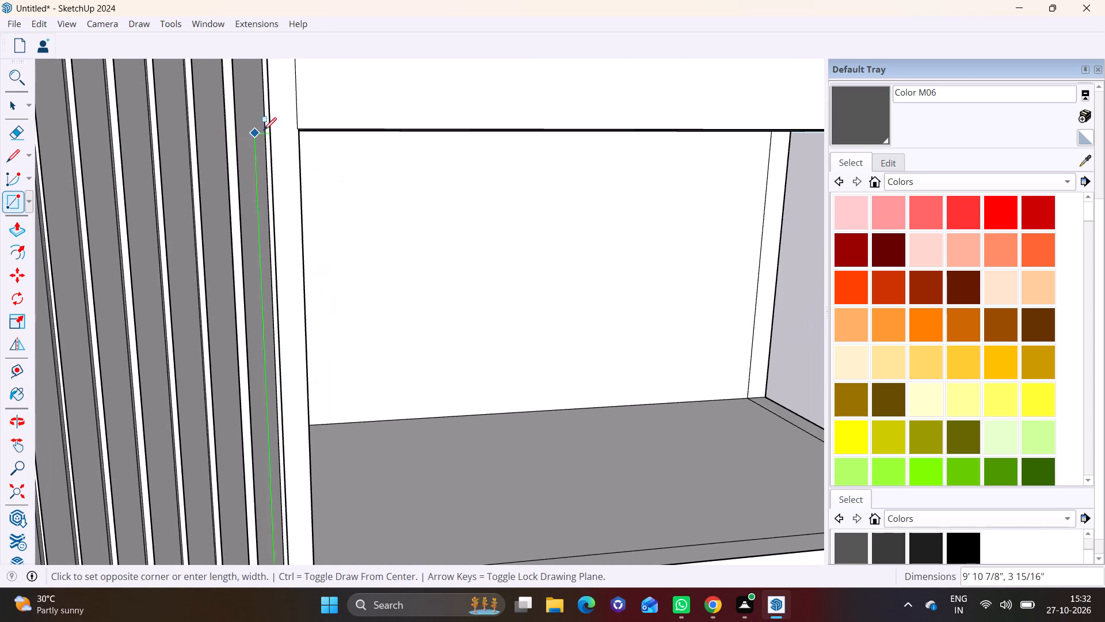
middle_click_drag(279, 123, 306, 198)
scroll(306, 198, "up", 6)
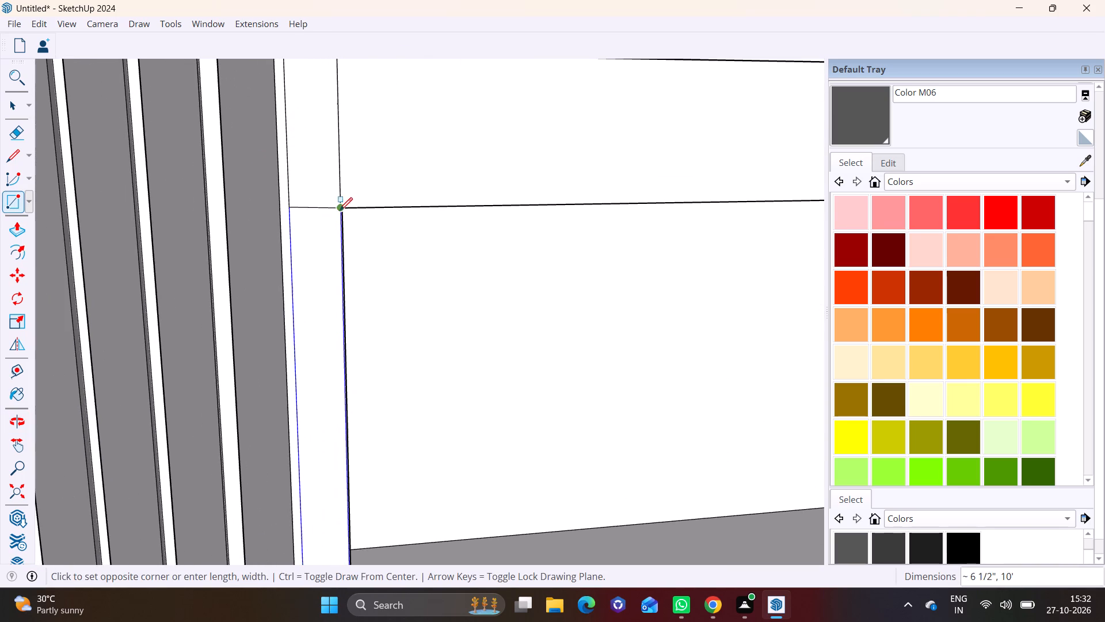
middle_click_drag(340, 209, 414, 212)
scroll(331, 202, "up", 5)
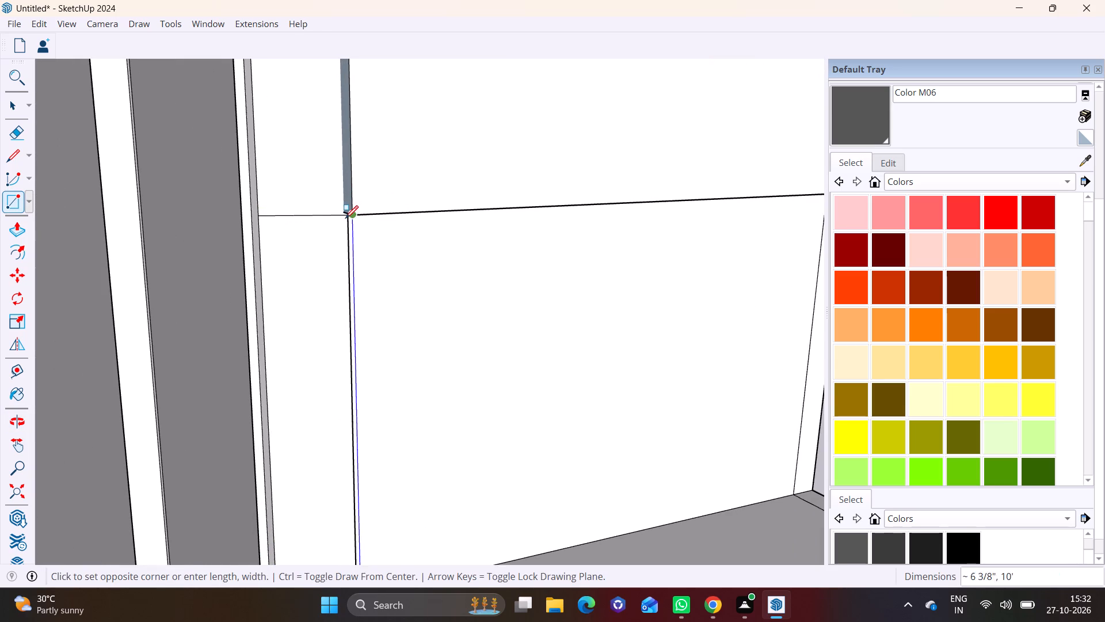
middle_click_drag(345, 219, 246, 199)
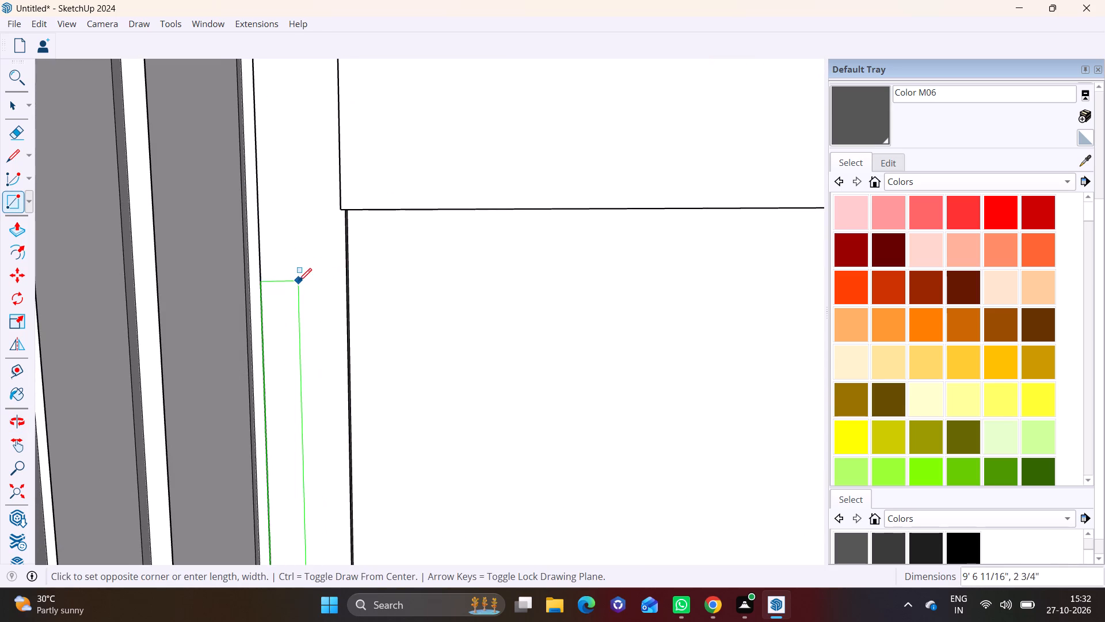
left_click(346, 270)
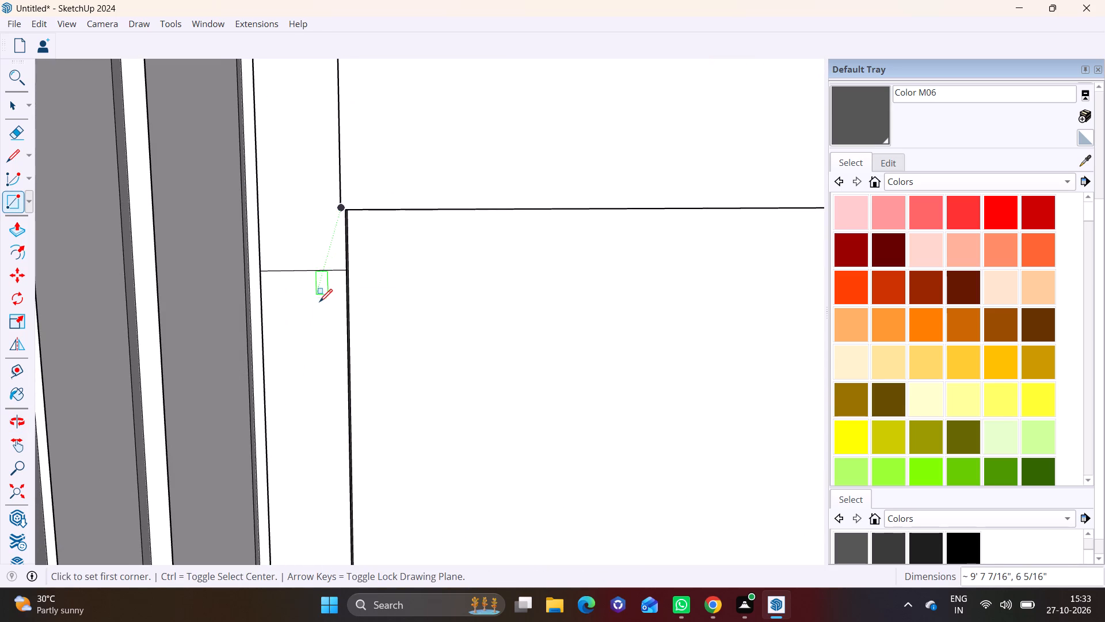
Pull the rectangle on the white strip beside the right slatted panel outward by 13/16".
key("space")
left_click(318, 304)
left_click(17, 232)
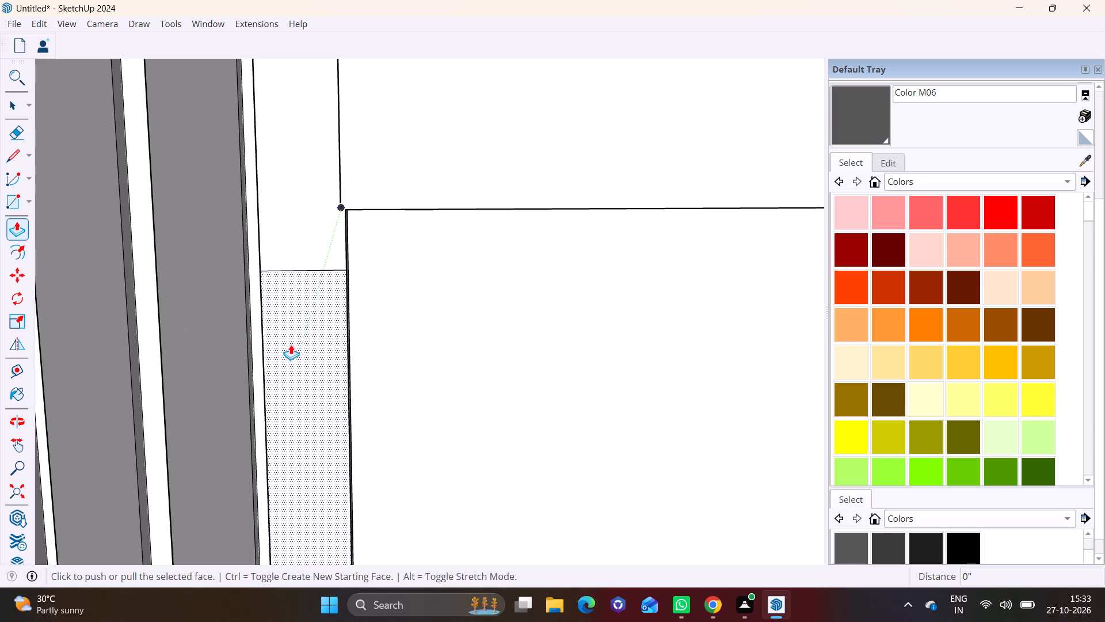
left_click(291, 344)
left_click(277, 354)
Extend the top face of the pulled-out strip upward by 4 5/16" to the lower edge of the lowest projecting balcony frame.
middle_click_drag(324, 364, 119, 364)
scroll(315, 357, "down", 9)
middle_click_drag(330, 361, 285, 251, "shift")
scroll(286, 278, "down", 4)
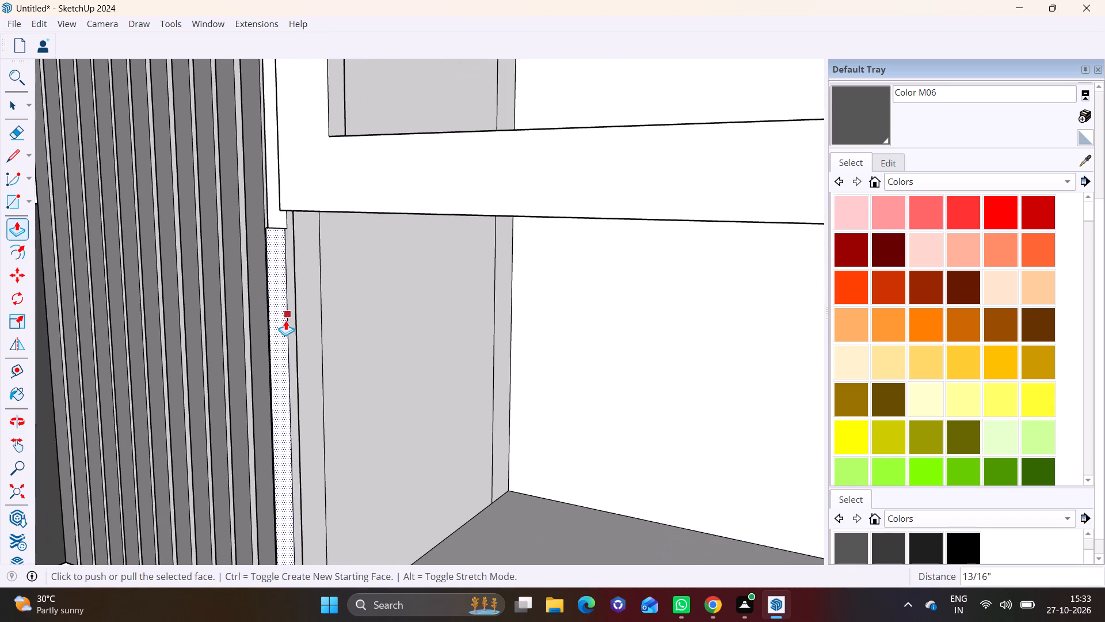
scroll(285, 320, "down", 2)
middle_click_drag(282, 336, 291, 350, "shift")
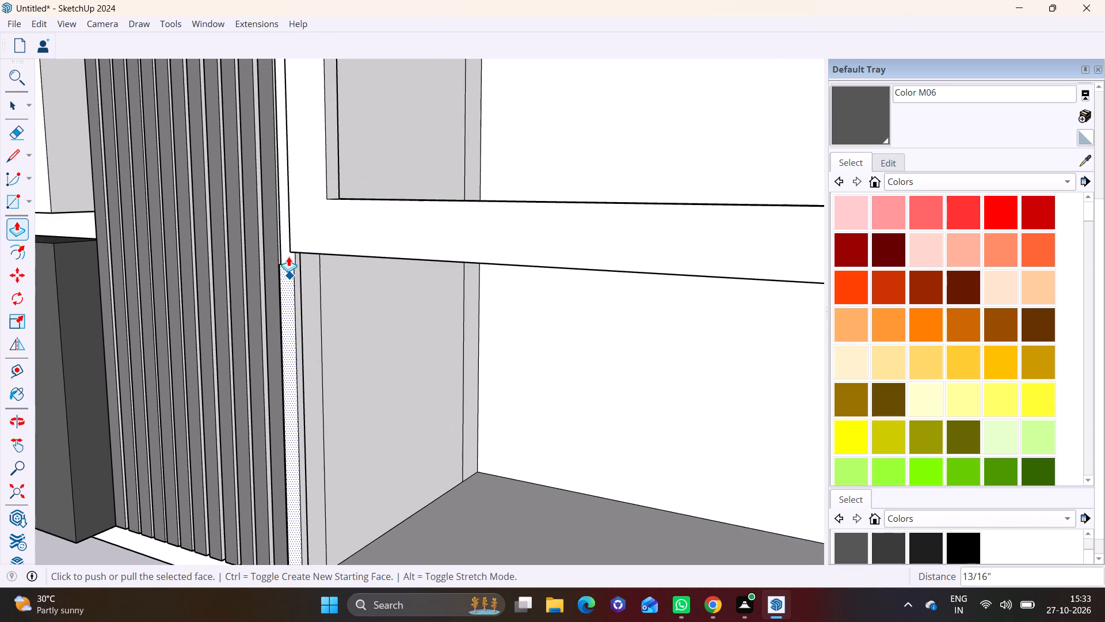
scroll(288, 254, "up", 10)
middle_click_drag(289, 268, 306, 375)
scroll(265, 272, "up", 7)
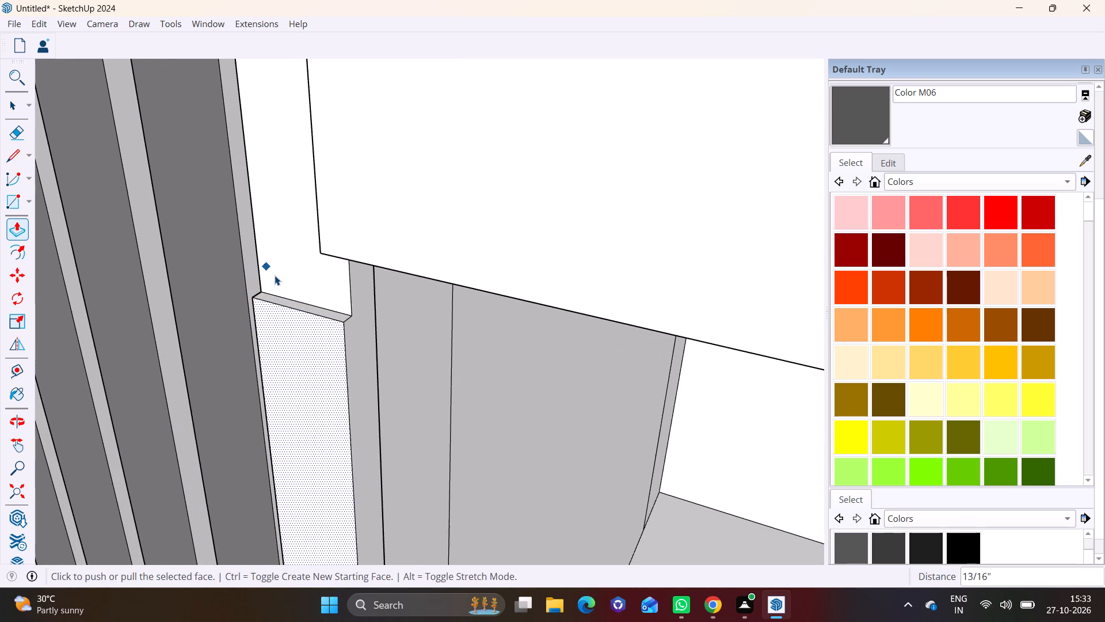
key("space")
left_click(295, 305)
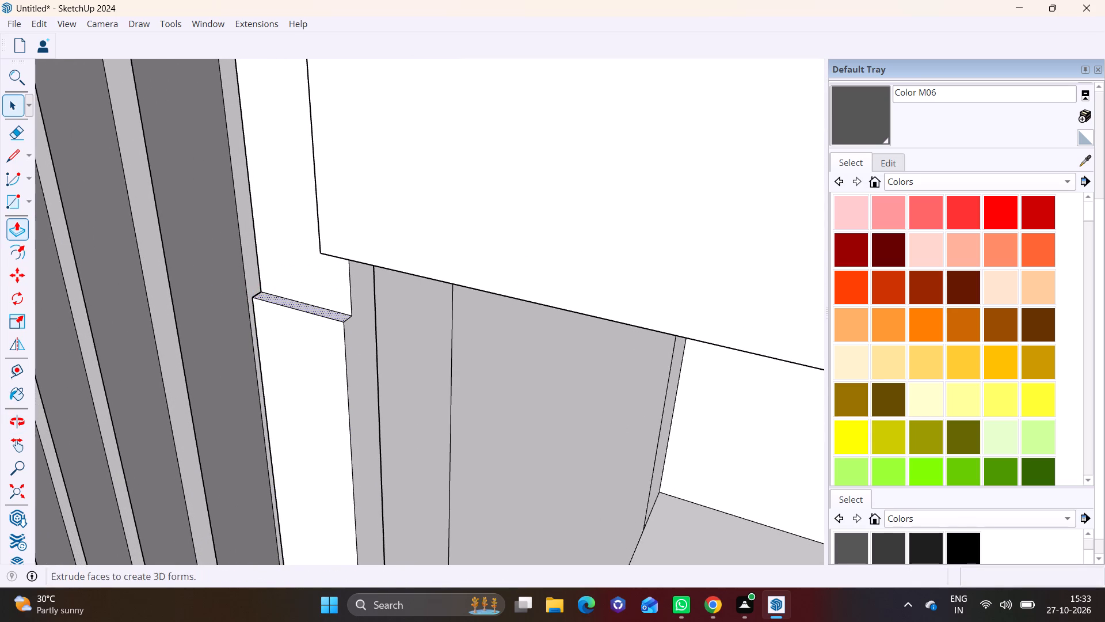
left_click(15, 223)
middle_click_drag(358, 265, 563, 175)
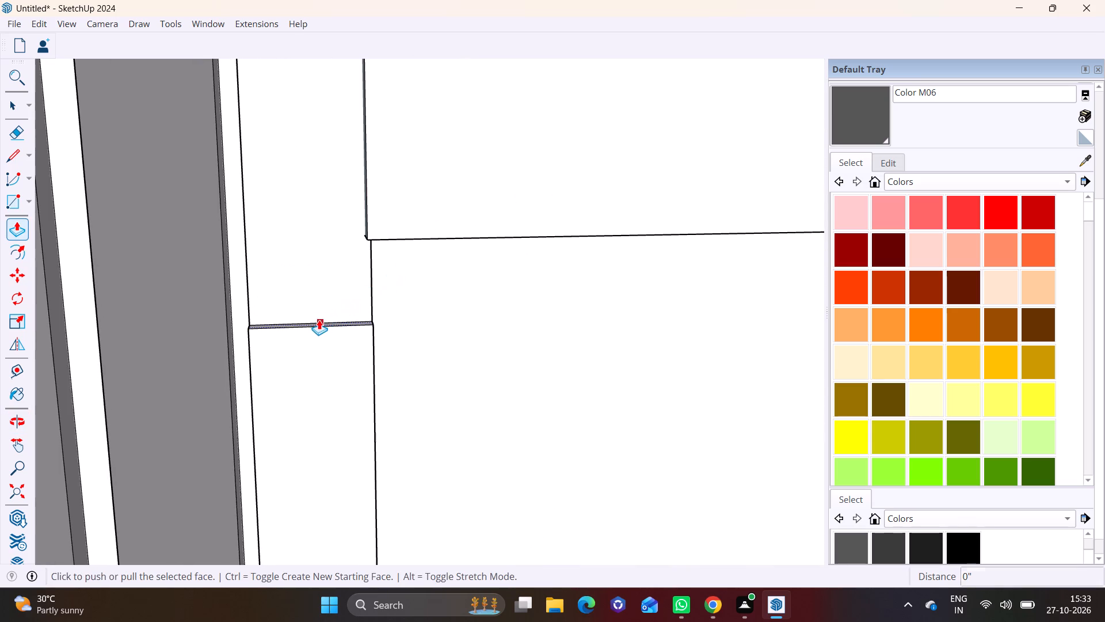
left_click(319, 320)
left_click(323, 240)
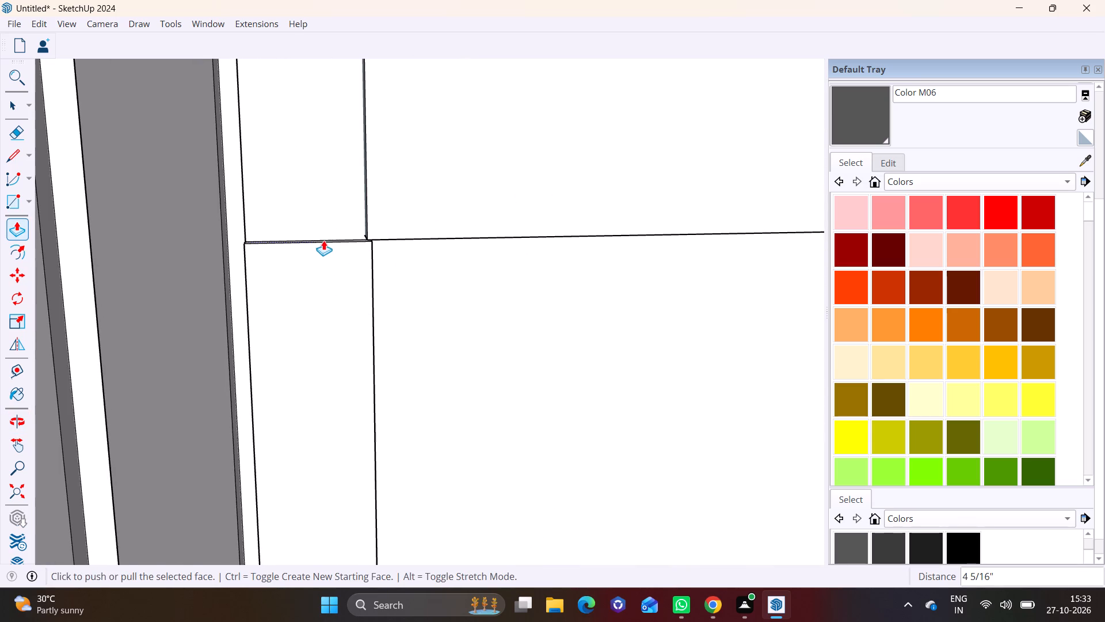
Pull the front face of the ground-floor white strip beside the right slatted panel further outward.
scroll(336, 298, "down", 7)
middle_click_drag(321, 392, 306, 134, "shift")
middle_click_drag(375, 291, 132, 260)
scroll(159, 272, "down", 5)
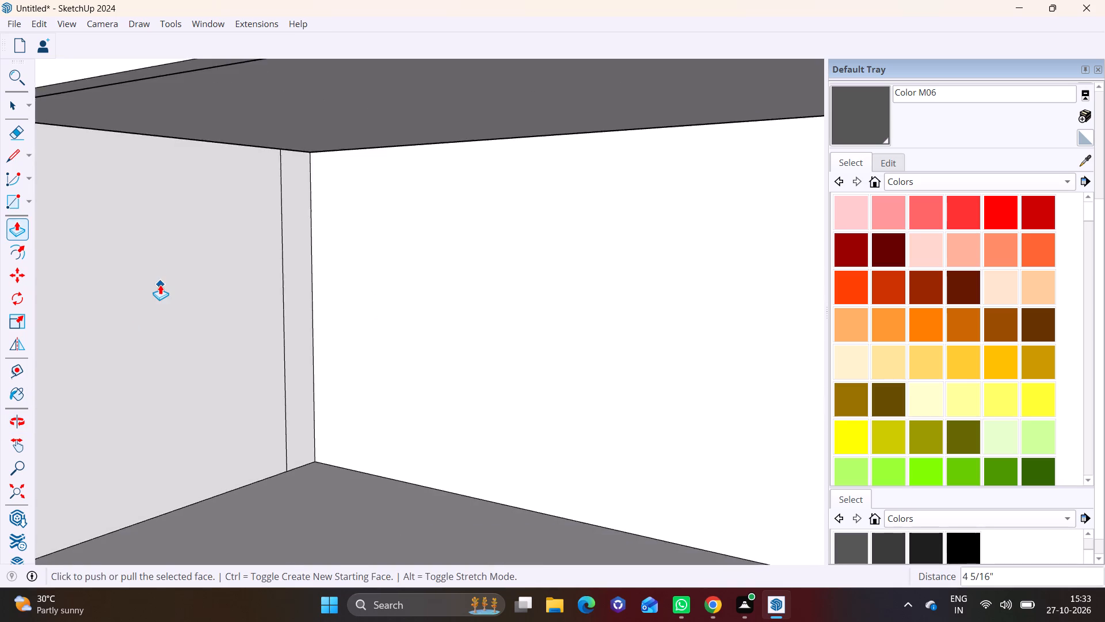
scroll(160, 285, "down", 3)
middle_click_drag(158, 298, 456, 299, "shift")
scroll(245, 301, "down", 1, "shift")
scroll(413, 312, "up", 5)
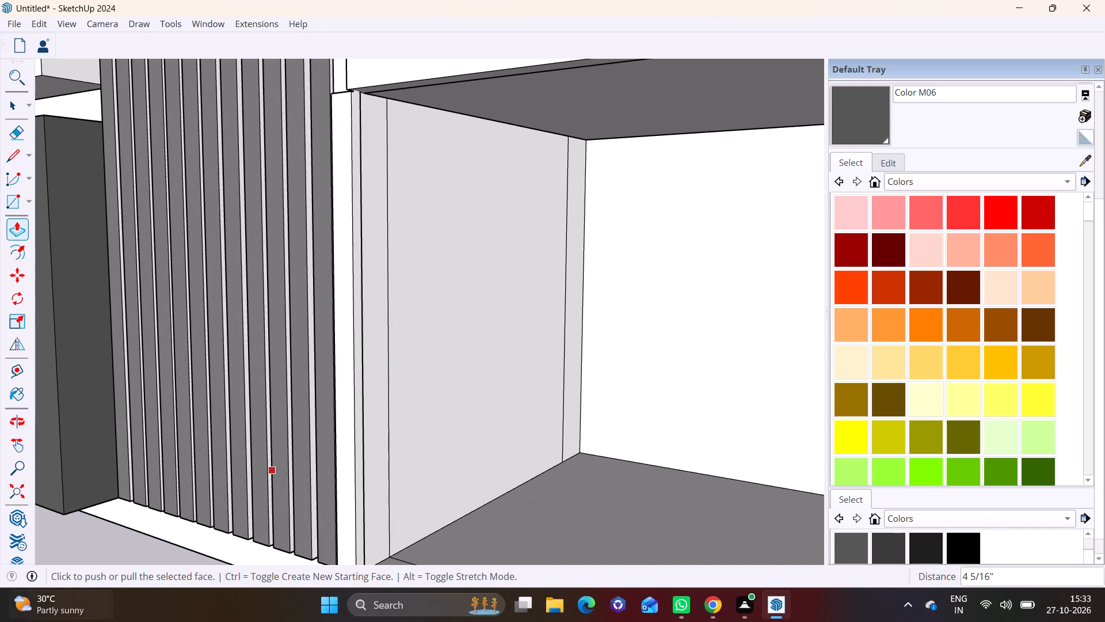
key("space")
left_click(344, 366)
left_click(17, 226)
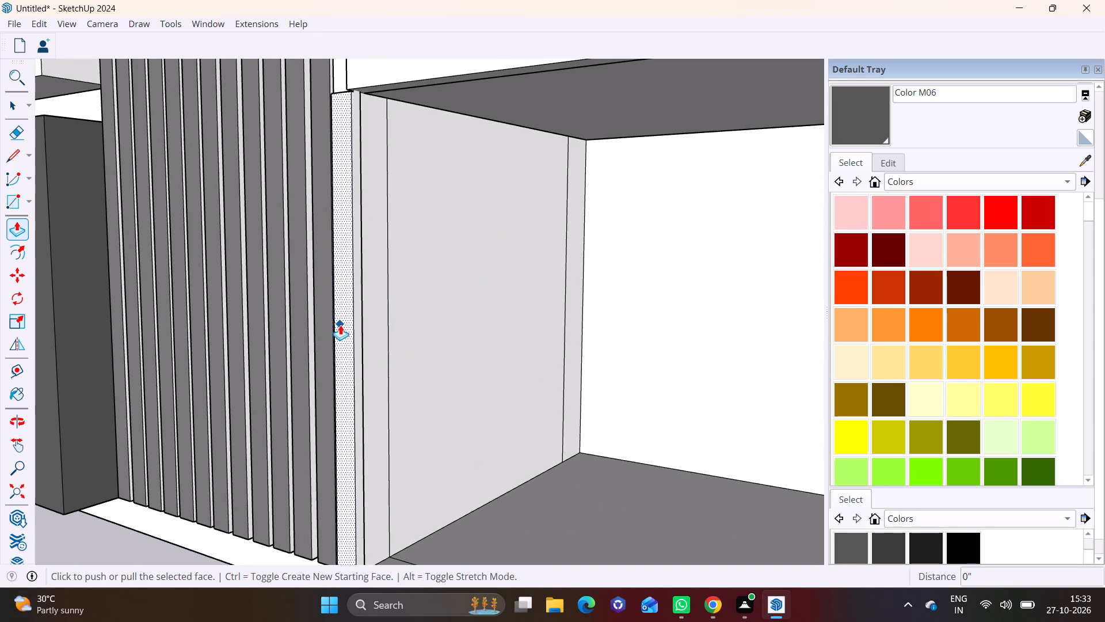
left_click(340, 323)
left_click(329, 322)
key("space")
Sample the dark grey Color M06 from a windowed front and paint the front of the lowest projecting balcony frame.
scroll(139, 447, "down", 4)
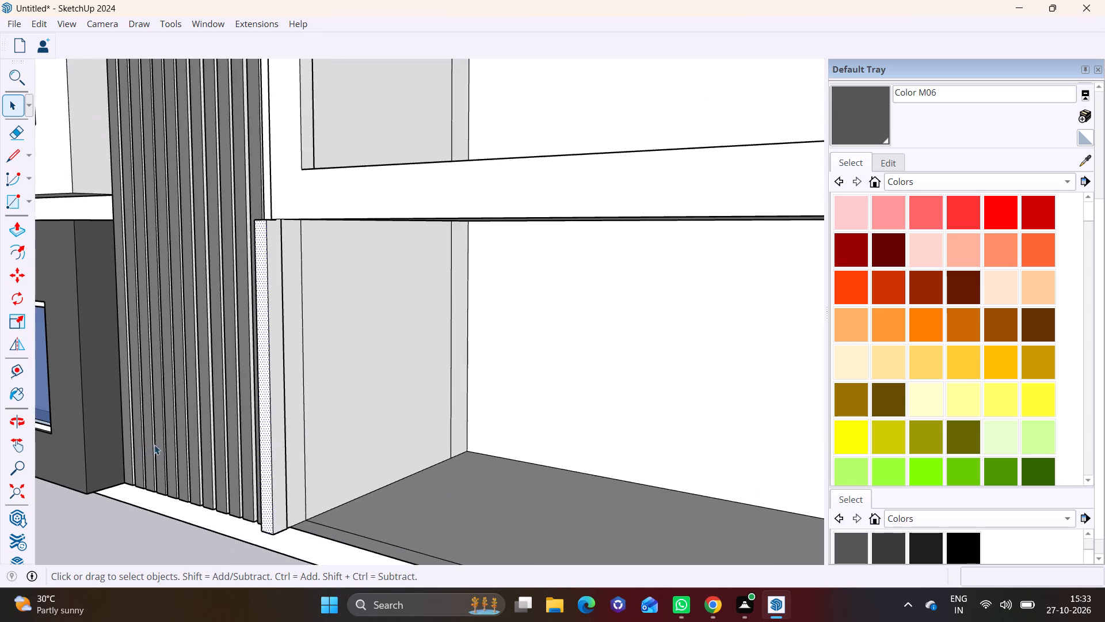
scroll(154, 445, "down", 2)
middle_click_drag(334, 458, 357, 469, "shift")
scroll(353, 405, "down", 5)
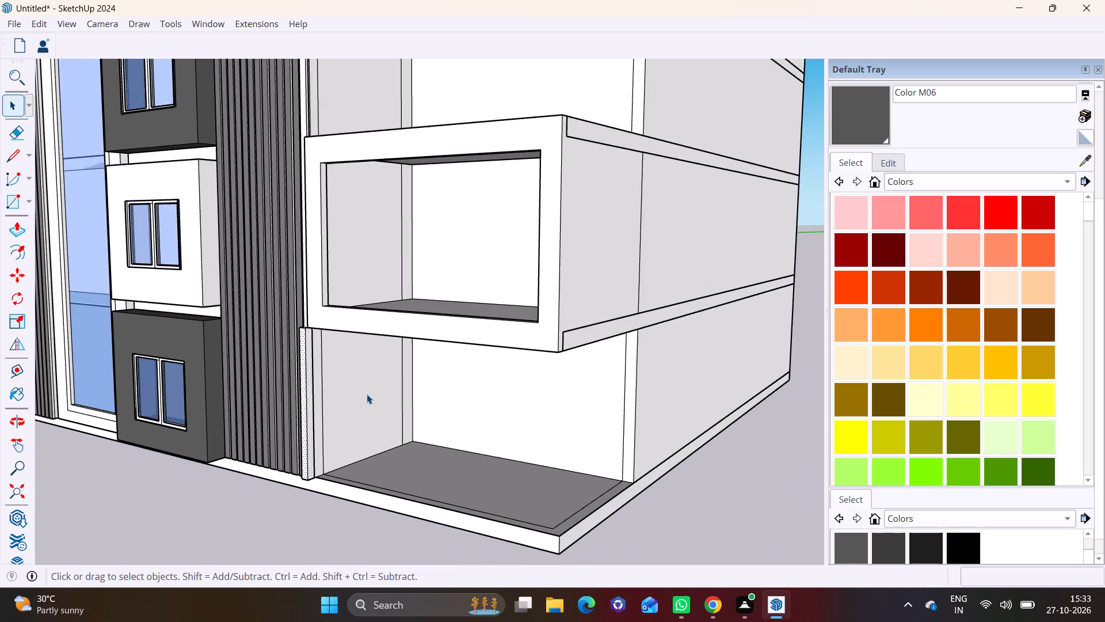
scroll(370, 392, "down", 3)
middle_click_drag(405, 363, 406, 489, "shift")
scroll(418, 473, "down", 3)
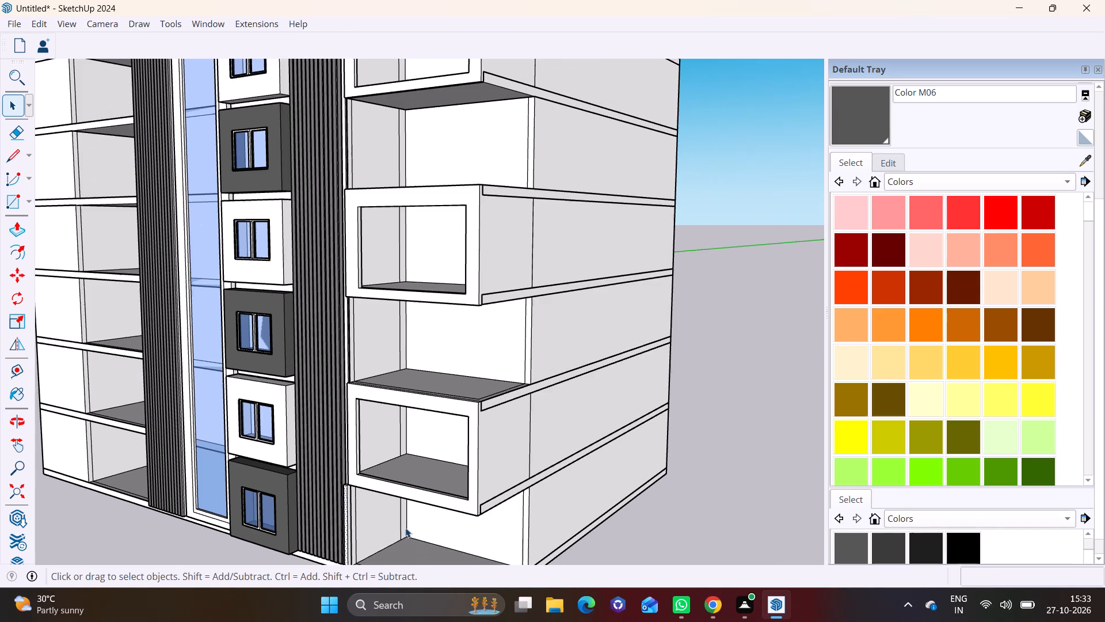
left_click(1083, 160)
left_click(281, 345)
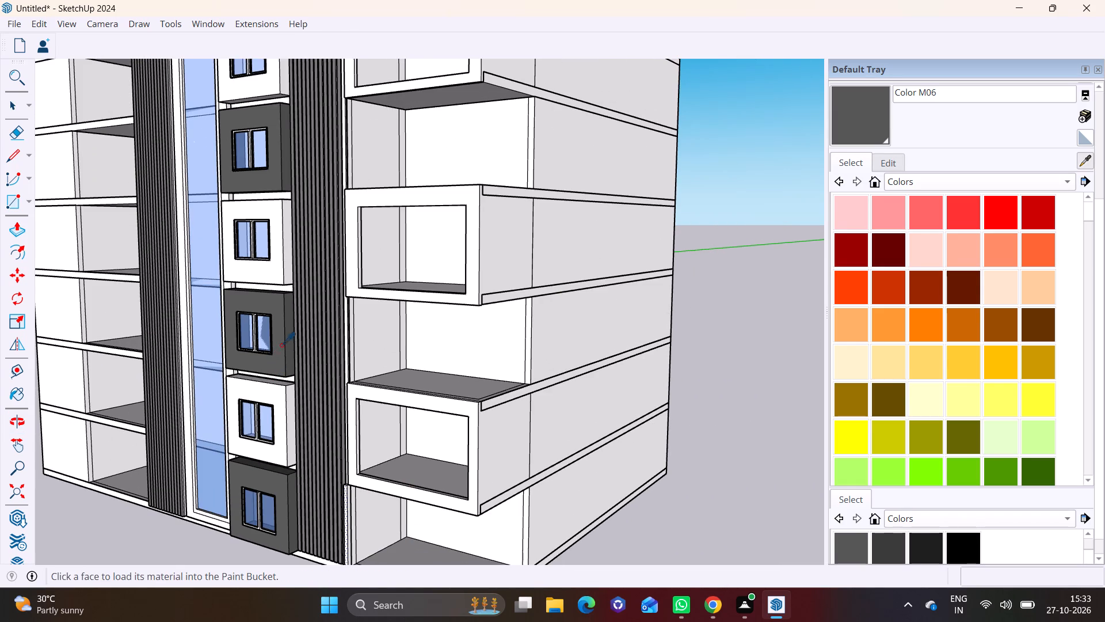
left_click(378, 391)
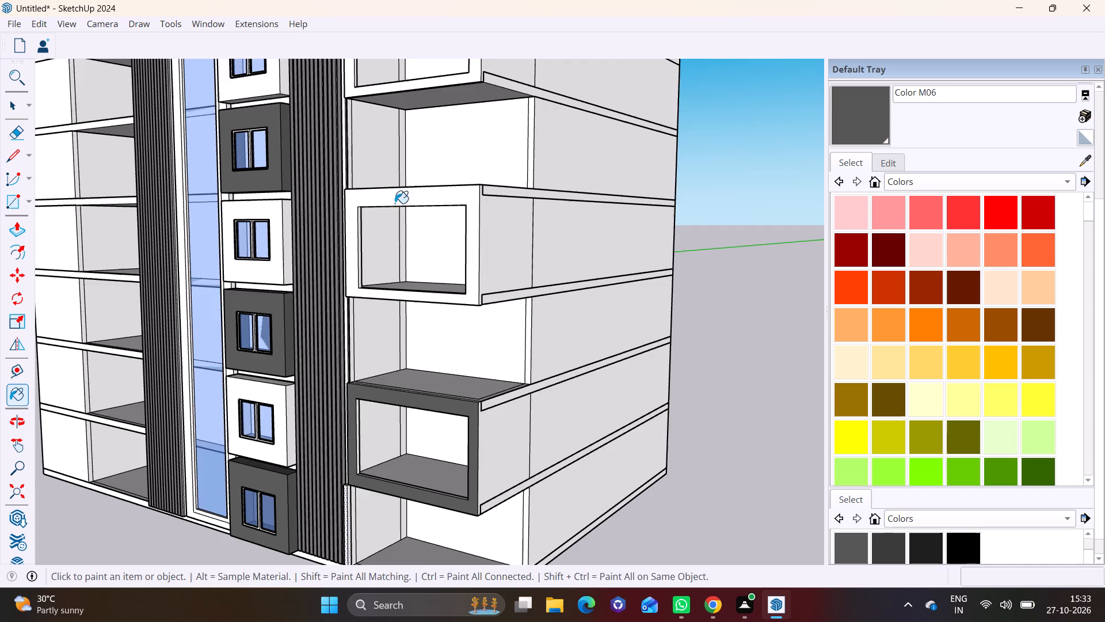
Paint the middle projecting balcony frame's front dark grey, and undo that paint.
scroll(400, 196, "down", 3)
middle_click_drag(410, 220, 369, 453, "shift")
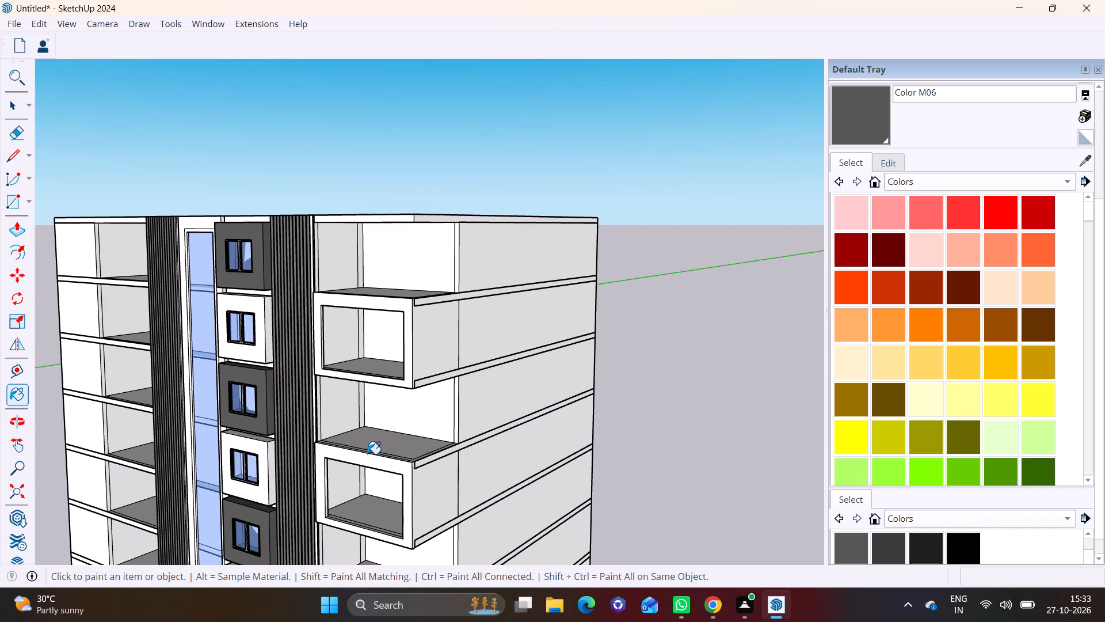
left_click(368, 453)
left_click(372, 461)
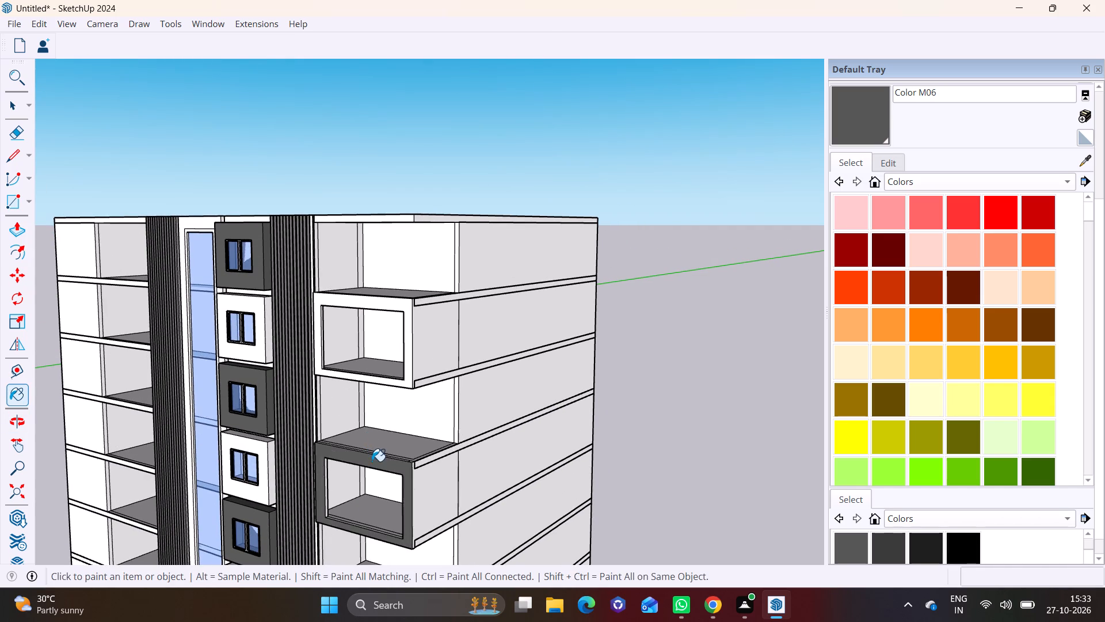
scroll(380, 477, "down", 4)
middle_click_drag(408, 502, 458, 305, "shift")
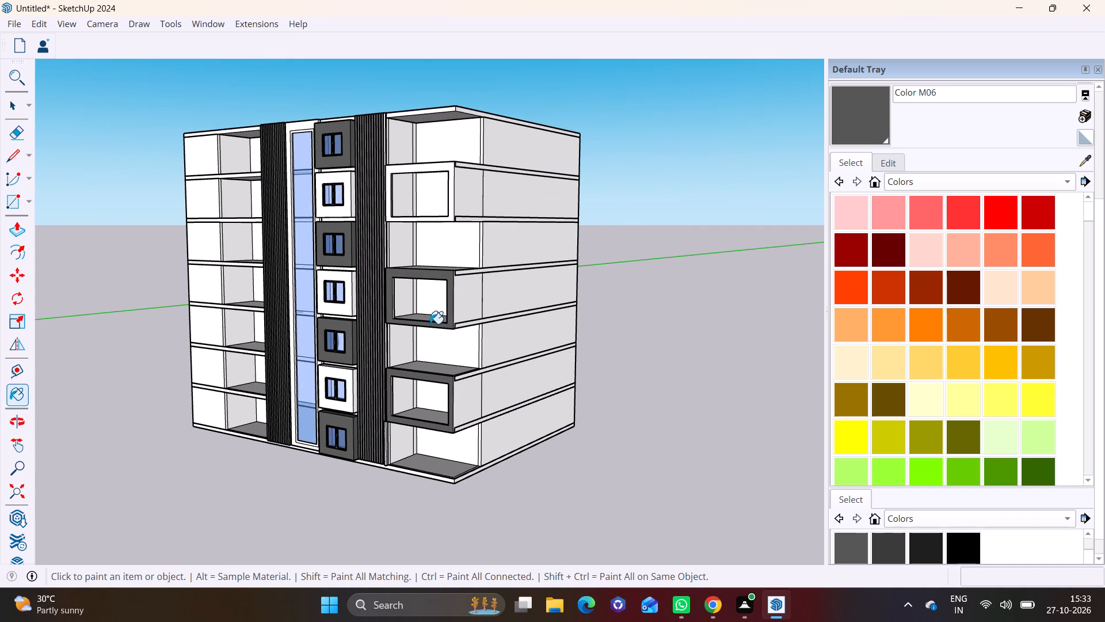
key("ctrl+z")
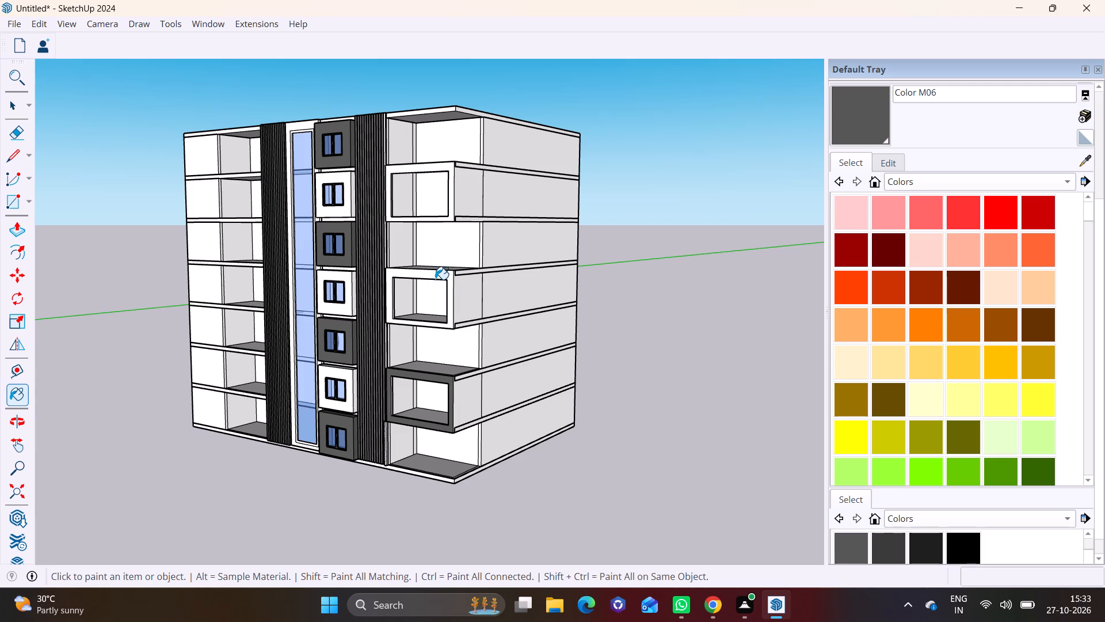
Paint the fronts of the middle and top projecting balcony frames with the dark grey Color M06.
left_click(435, 279)
left_click(439, 275)
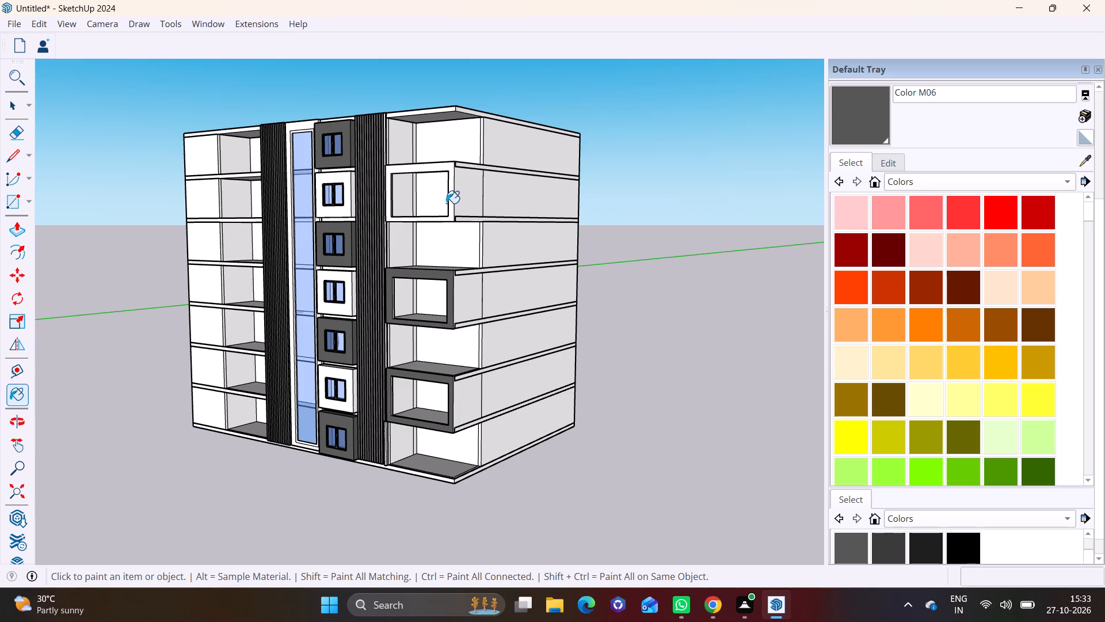
left_click(452, 198)
Review the whole facade with its painted balcony frames from several angles and clear the selection.
middle_click_drag(450, 397, 435, 352)
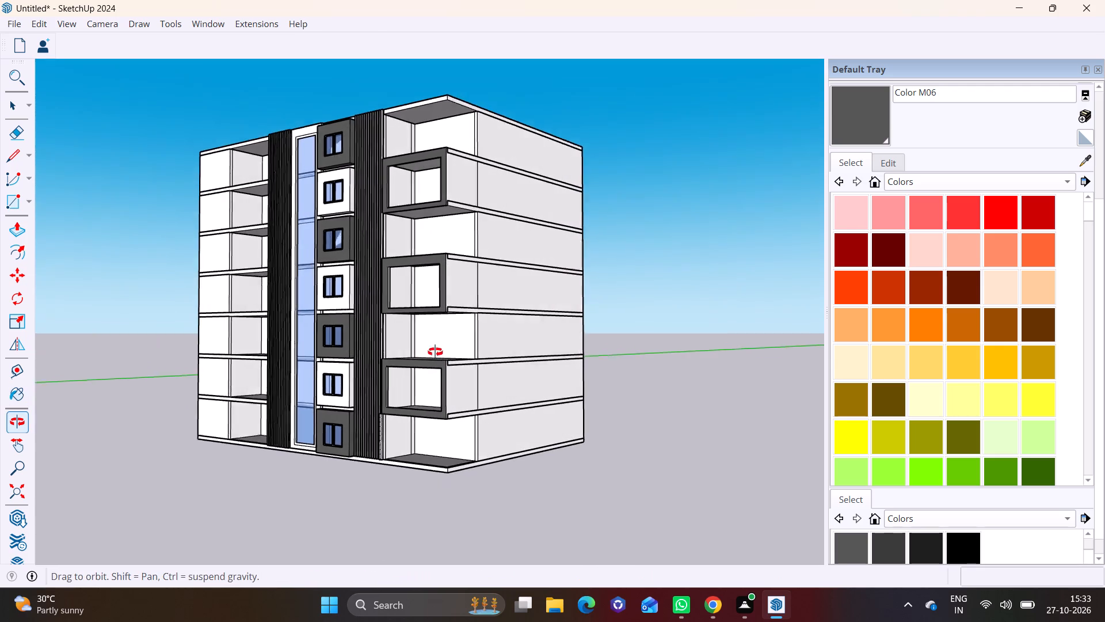
middle_click_drag(435, 352, 447, 346)
key("space")
scroll(382, 353, "up", 5)
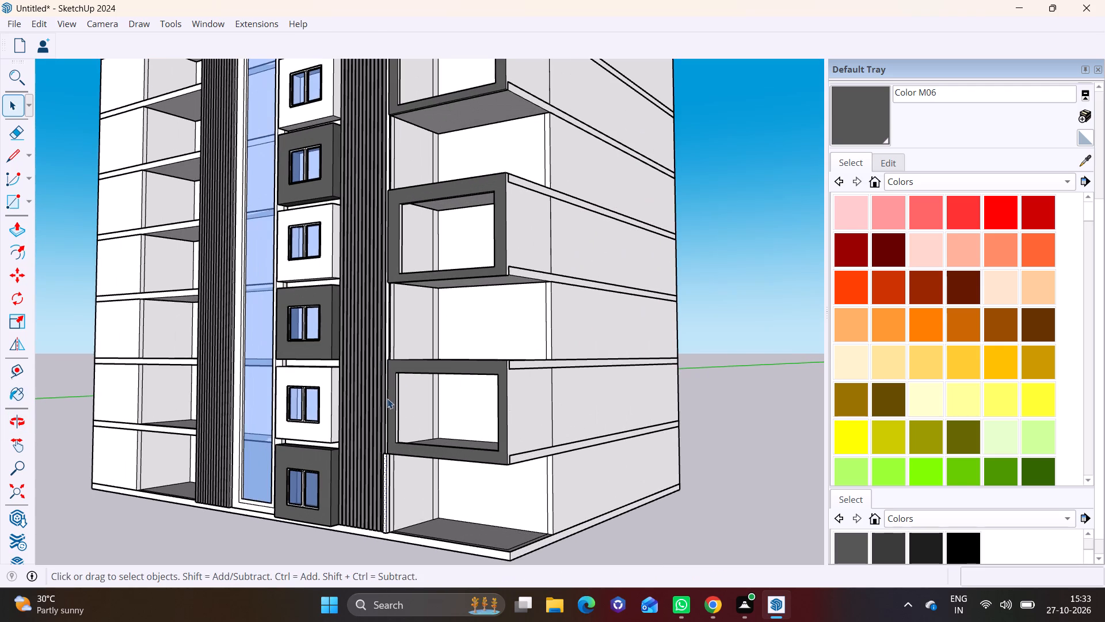
scroll(425, 417, "down", 2)
middle_click_drag(388, 434, 394, 416)
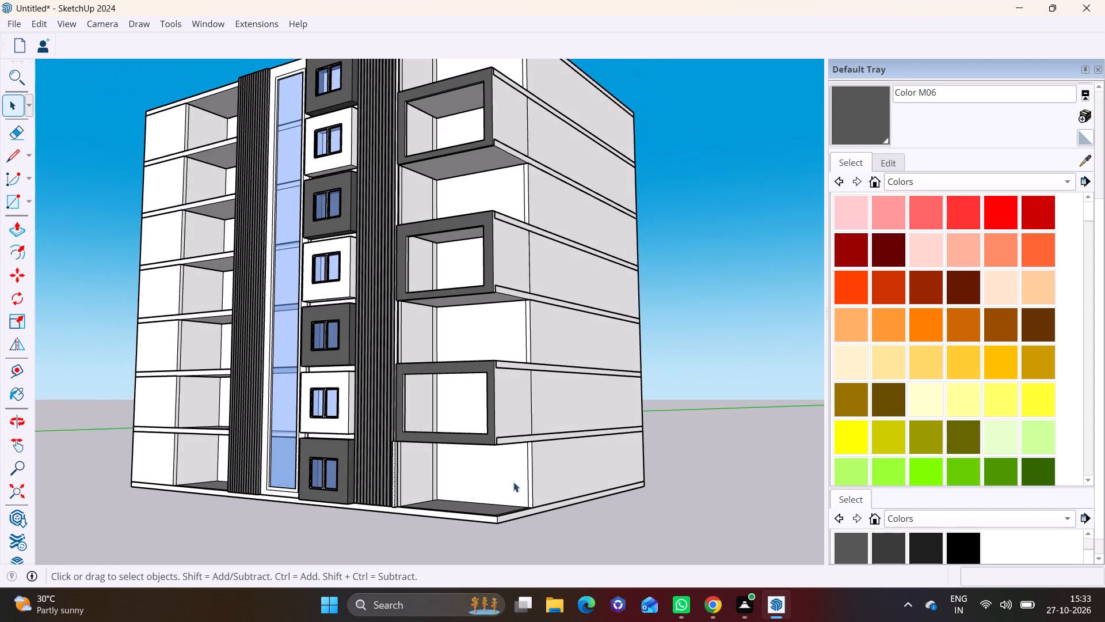
left_click(613, 531)
Remove the vertical edge line on the ground-floor balcony side wall next to the white strip.
middle_click_drag(477, 471, 495, 492)
scroll(323, 464, "up", 5)
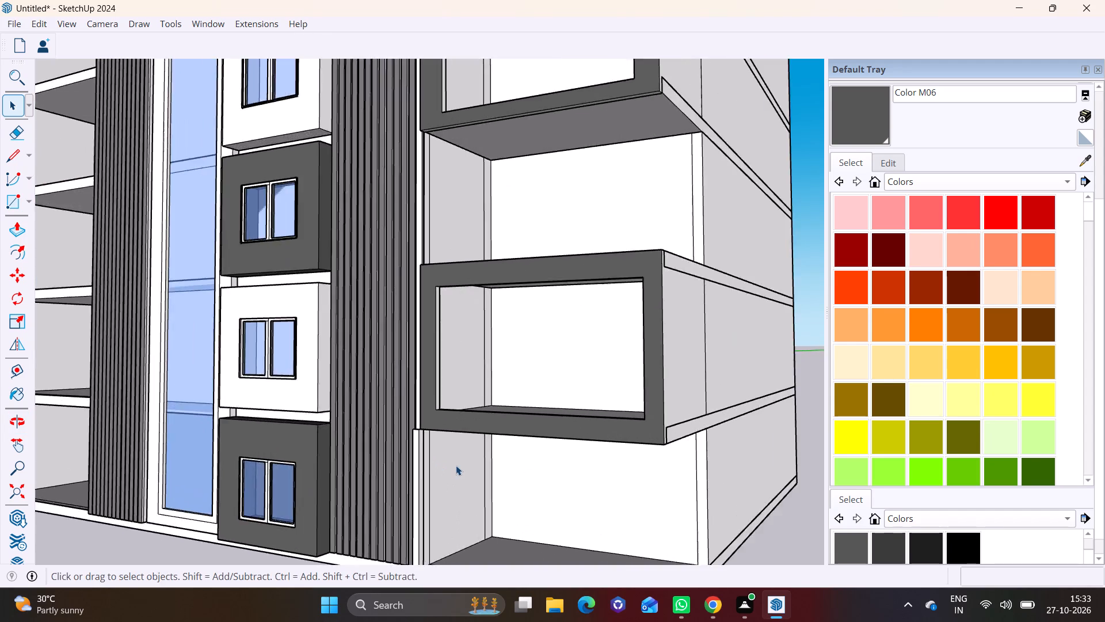
scroll(456, 465, "up", 7)
middle_click_drag(406, 478, 304, 472)
middle_click_drag(395, 453, 398, 325, "shift")
scroll(387, 362, "up", 3)
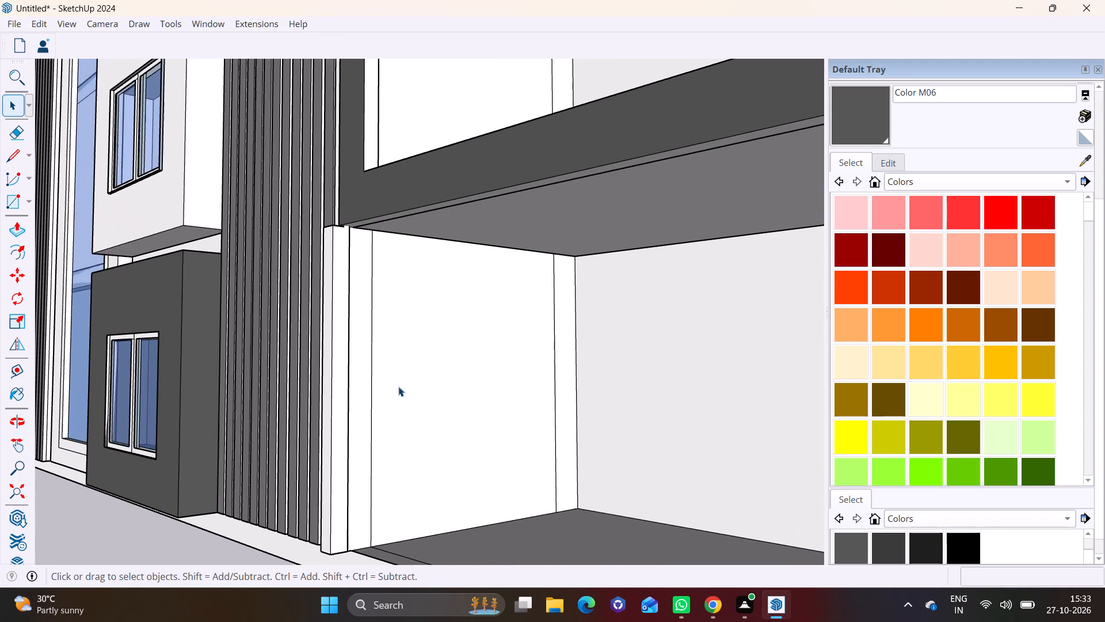
left_click(372, 411)
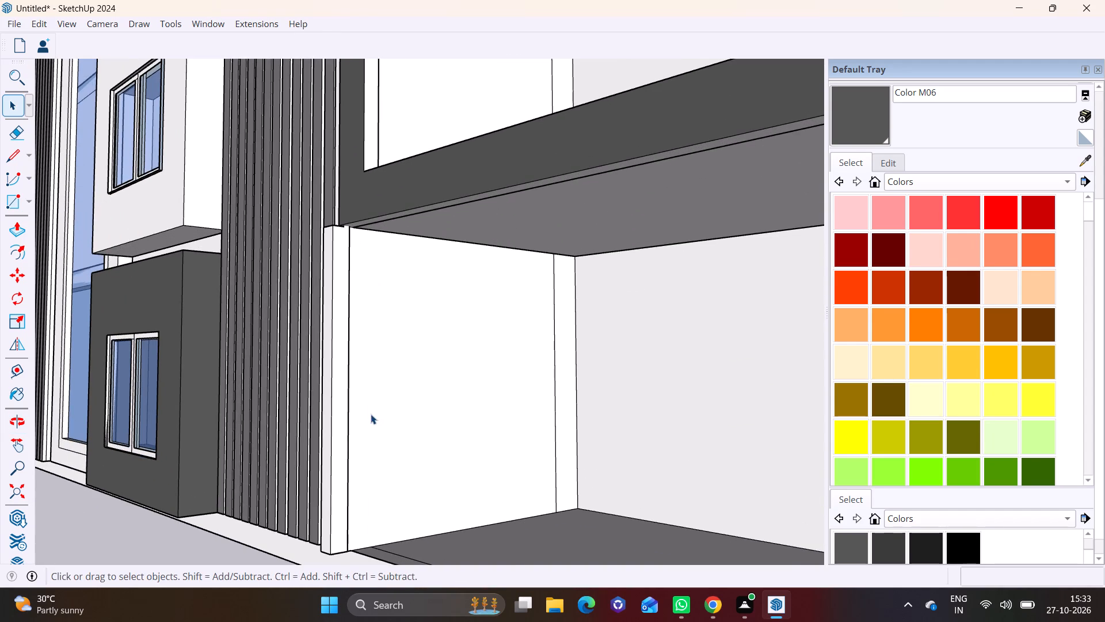
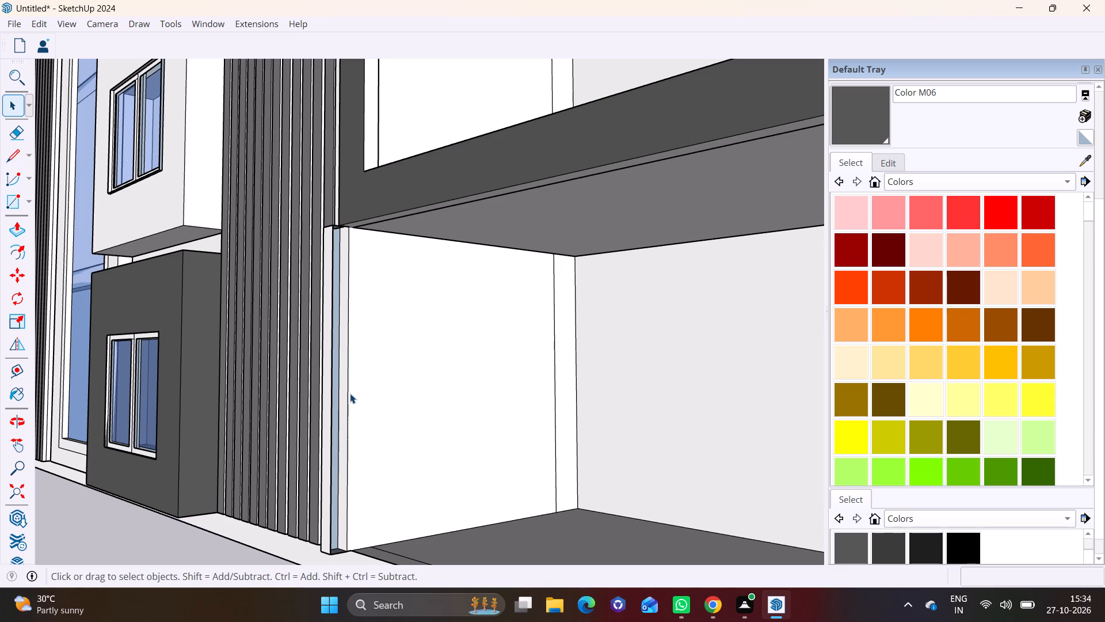
Undo the last deletion beside the ground-floor white strip.
key("ctrl+z")
scroll(345, 404, "down", 5)
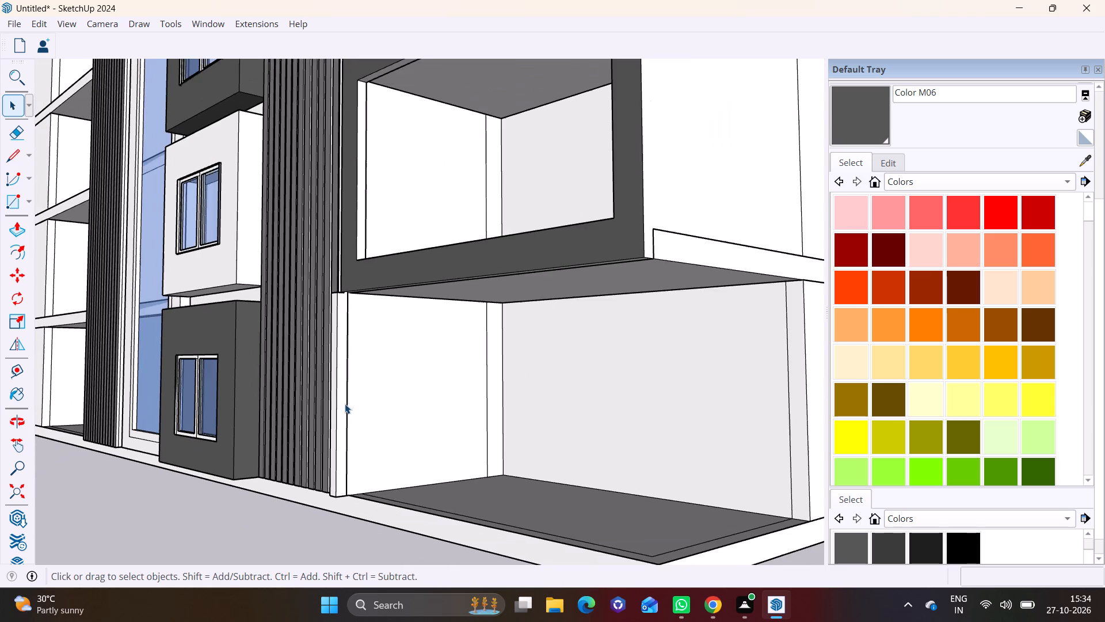
Delete the two vertical edge lines on the side wall of the open balcony between the lowest and middle projecting frames.
middle_click_drag(409, 259, 496, 298)
middle_click_drag(454, 229, 436, 472, "shift")
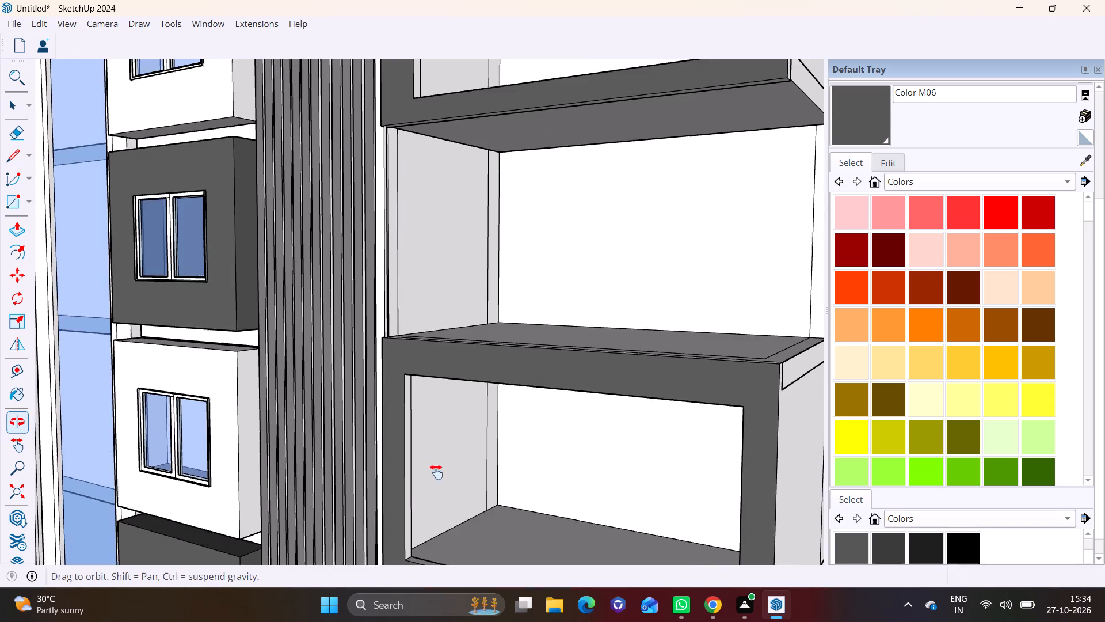
middle_click_drag(436, 472, 436, 472, "shift")
scroll(402, 295, "up", 6)
middle_click_drag(379, 339, 307, 346)
scroll(314, 346, "up", 1)
scroll(382, 323, "up", 3)
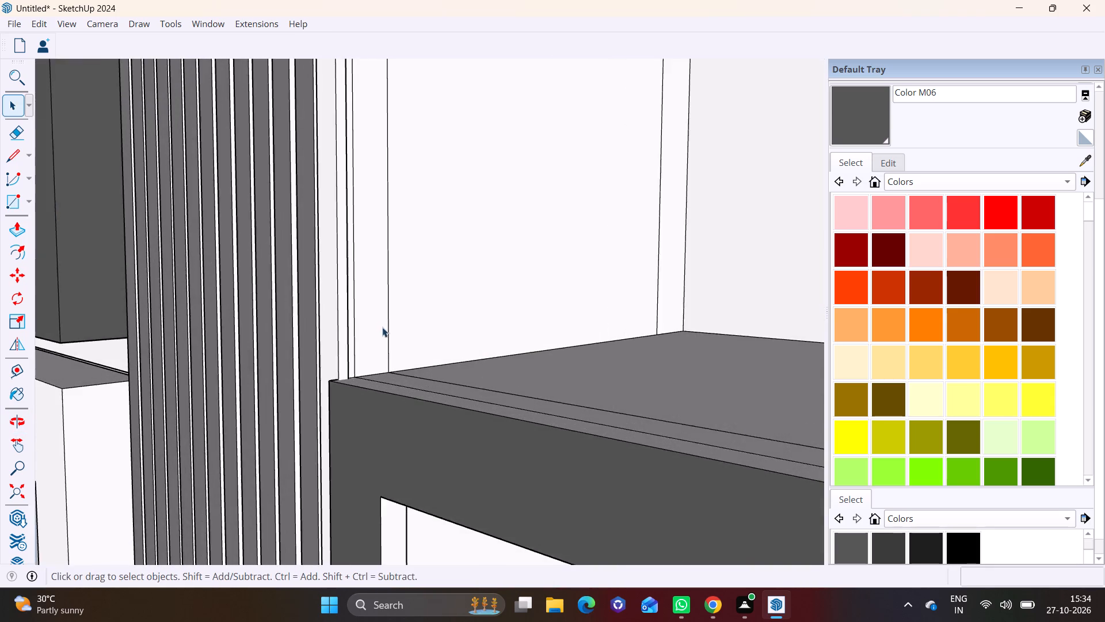
scroll(382, 327, "up", 3)
middle_click_drag(373, 356, 271, 359)
scroll(271, 359, "down", 5)
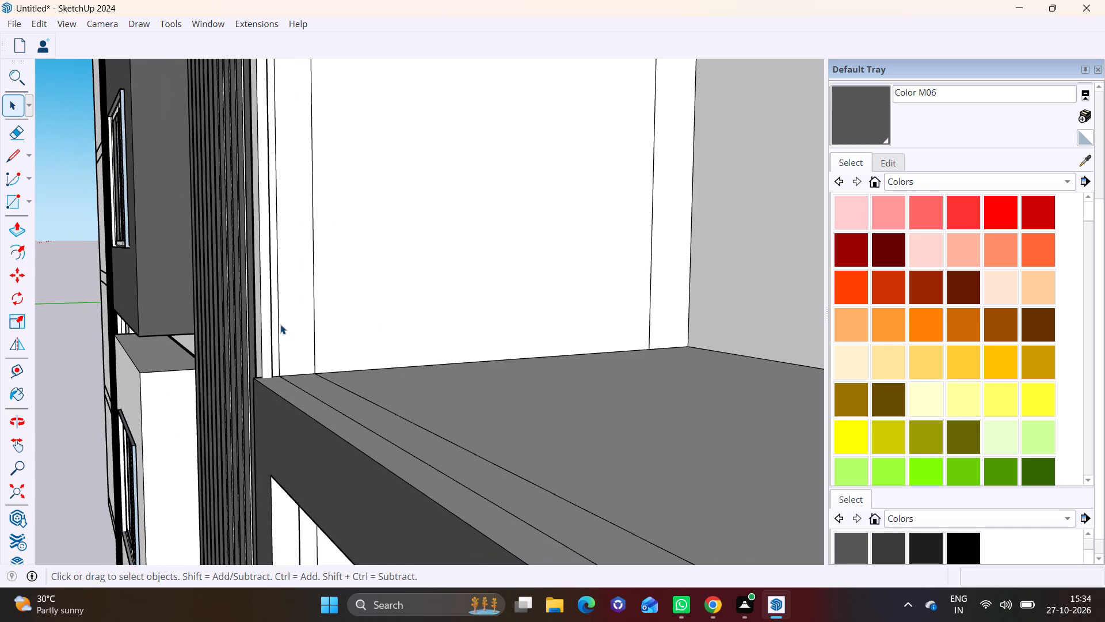
left_click(280, 324)
key("Delete")
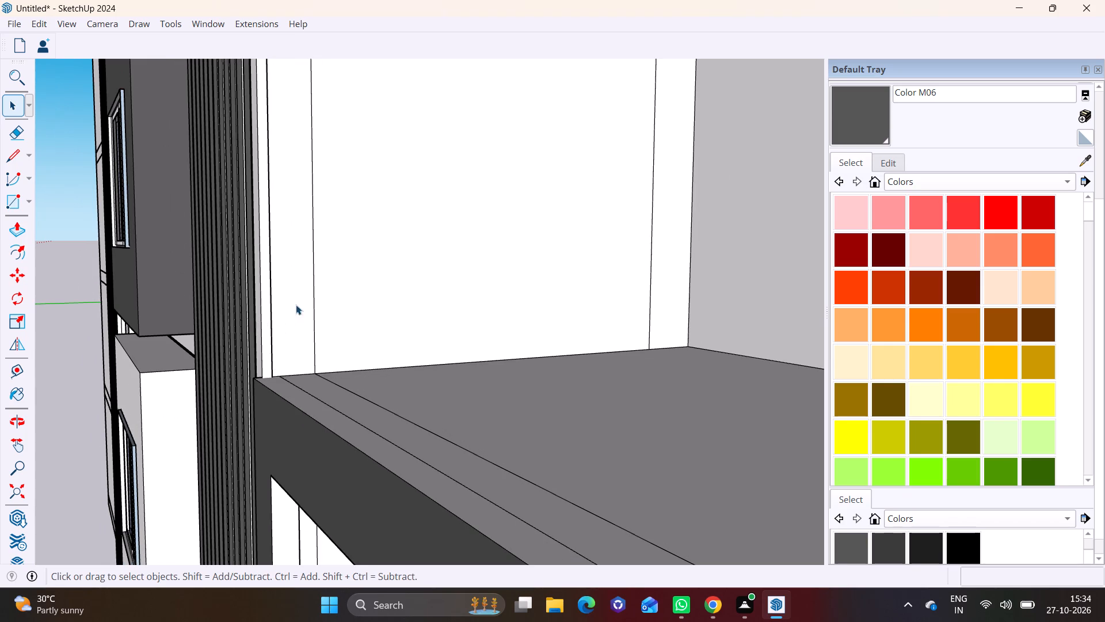
left_click(315, 300)
key("Delete")
Draw a rectangle about 10' high on the white strip beside the open balcony, from the lowest frame's top to the middle frame's underside.
scroll(325, 357, "down", 4)
middle_click_drag(336, 392, 395, 395)
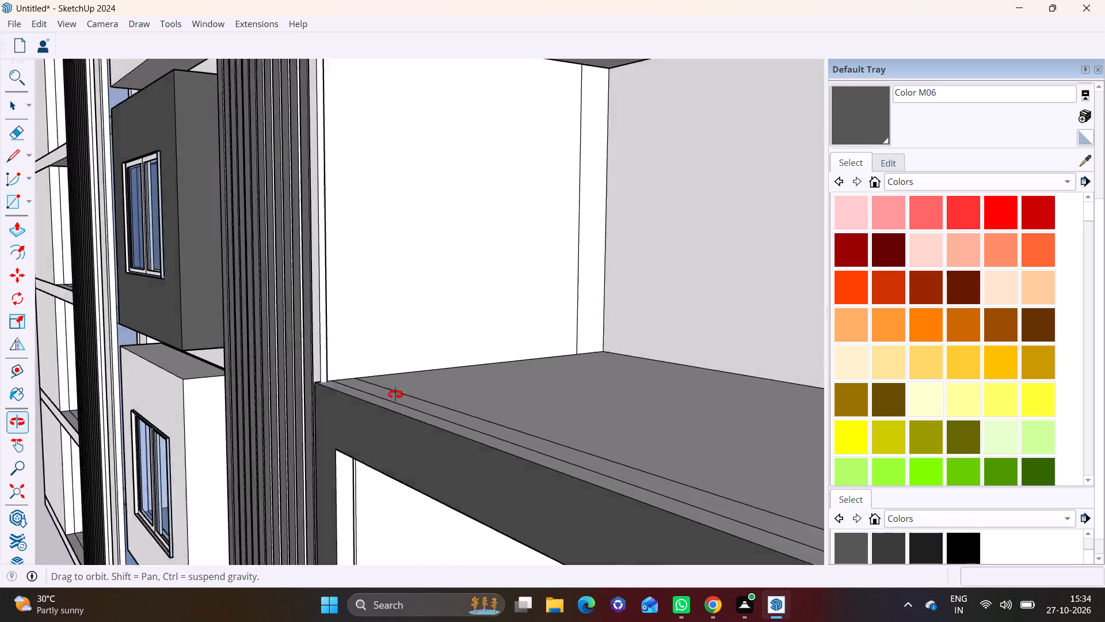
middle_click_drag(395, 395, 485, 388)
scroll(464, 361, "up", 11)
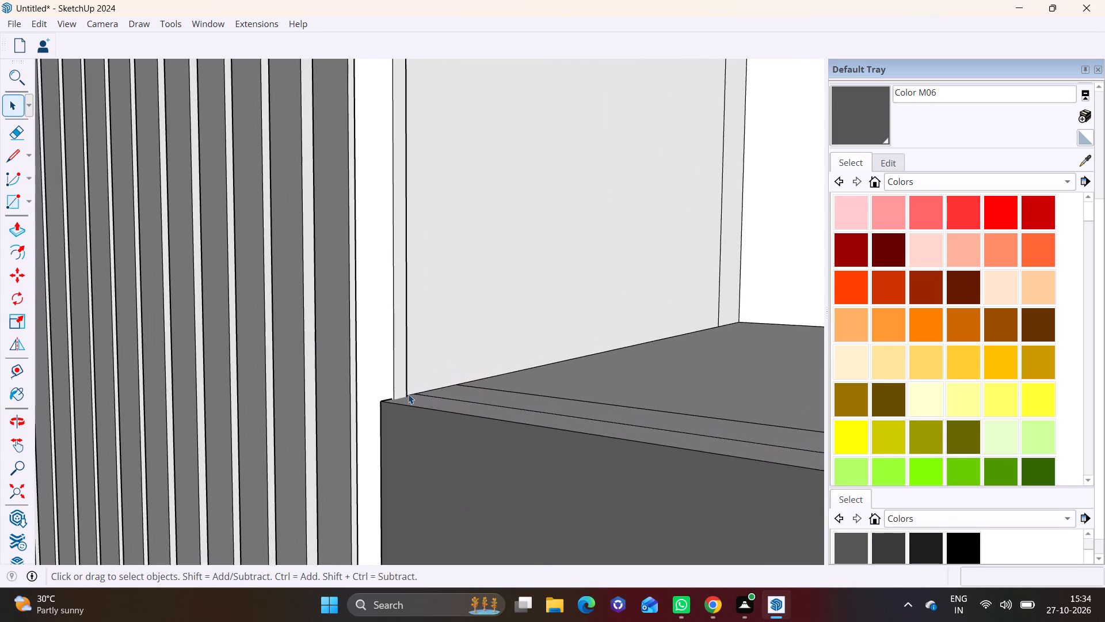
scroll(408, 394, "up", 2)
scroll(408, 382, "down", 4)
middle_click_drag(408, 382, 447, 392)
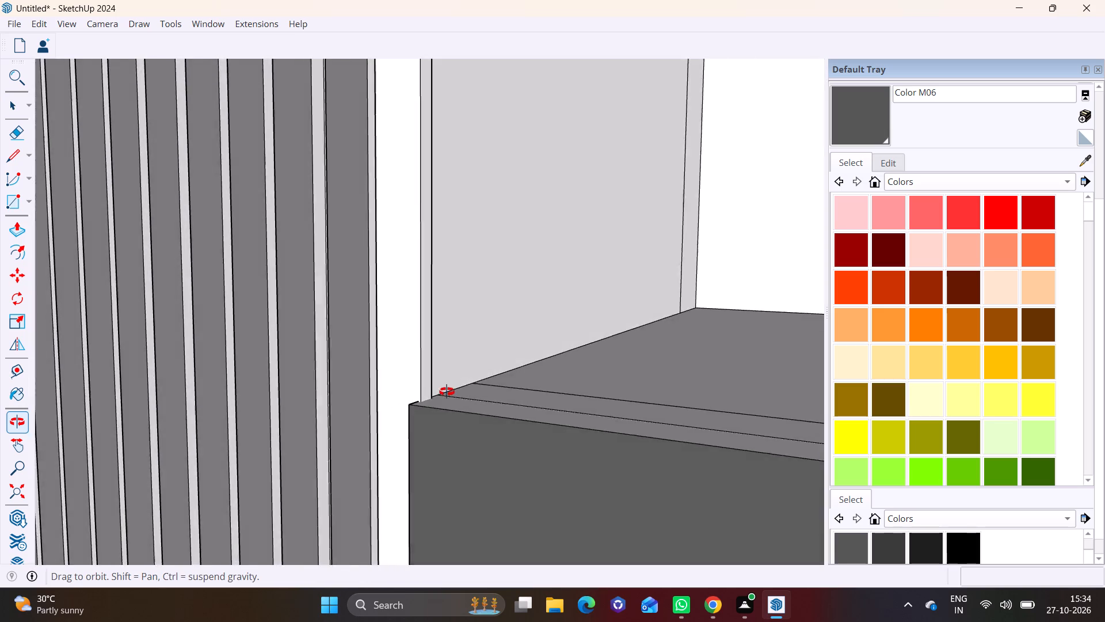
middle_click_drag(447, 392, 464, 388)
scroll(445, 383, "down", 9)
middle_click_drag(446, 389, 578, 371)
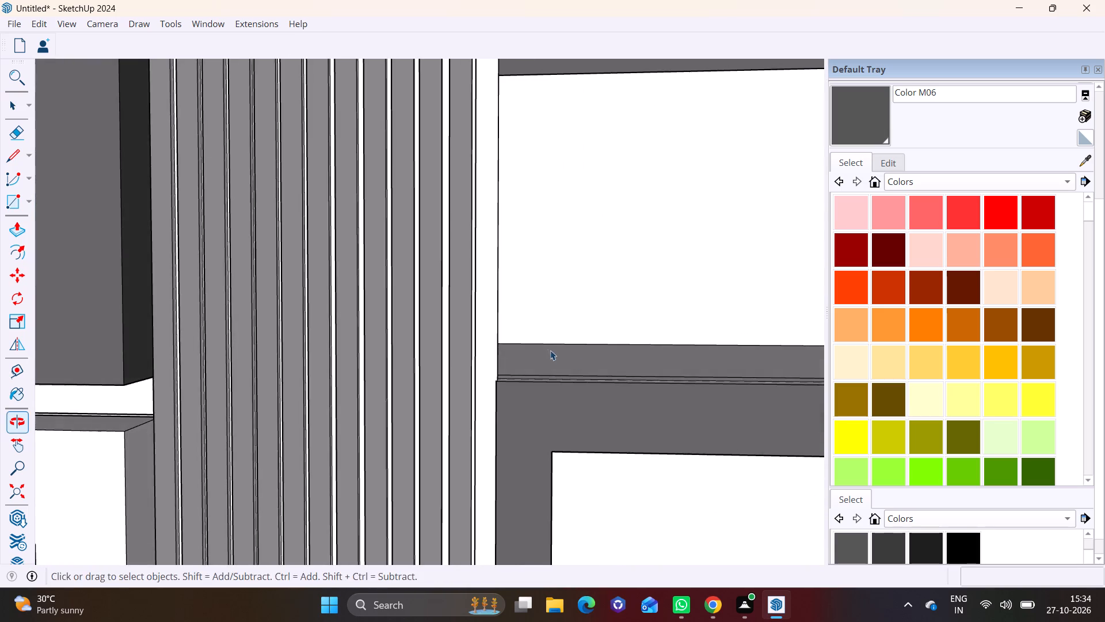
middle_click_drag(547, 349, 552, 472)
left_click(33, 199)
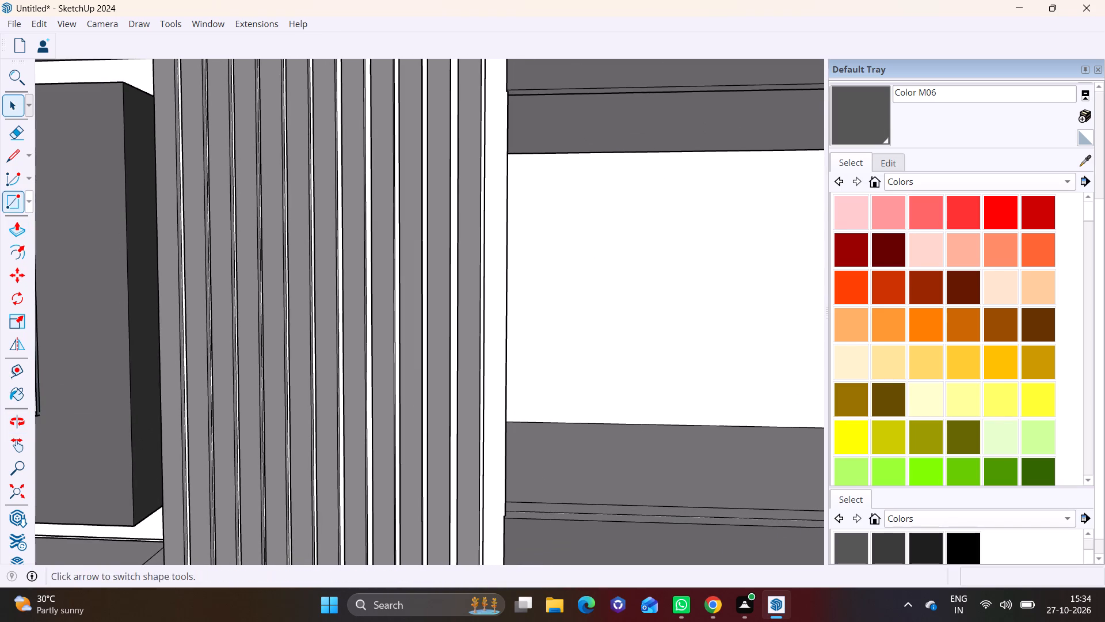
left_click(26, 199)
left_click(41, 226)
scroll(518, 454, "up", 1)
middle_click_drag(522, 488, 540, 325, "shift")
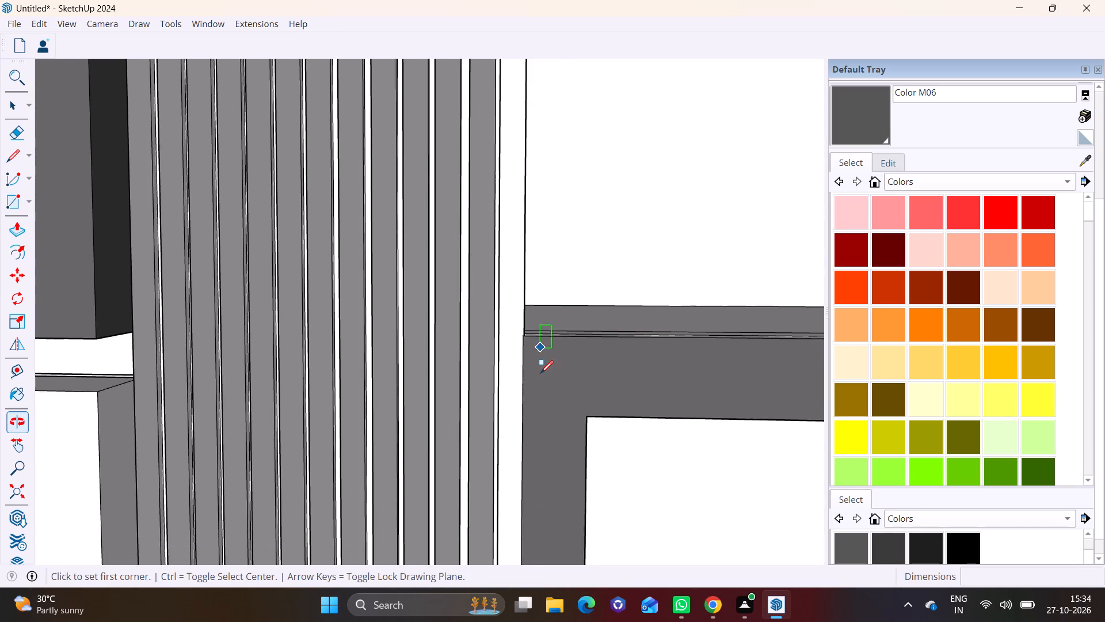
scroll(543, 374, "up", 9)
middle_click_drag(492, 320, 454, 431)
scroll(502, 353, "up", 4)
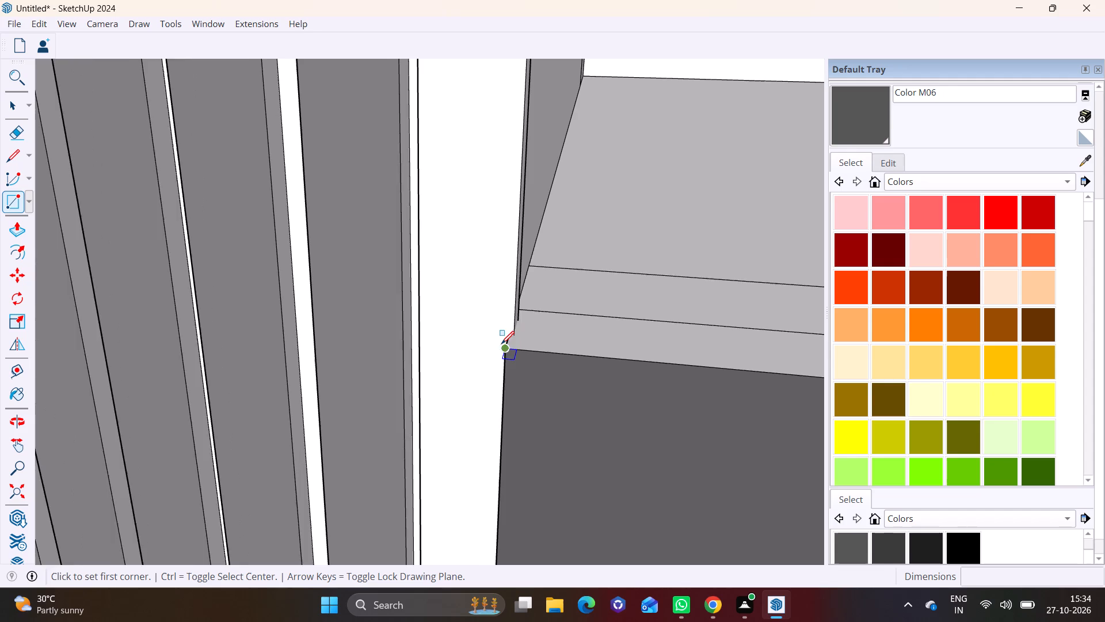
scroll(501, 344, "up", 1)
left_click(515, 332)
scroll(464, 279, "down", 2)
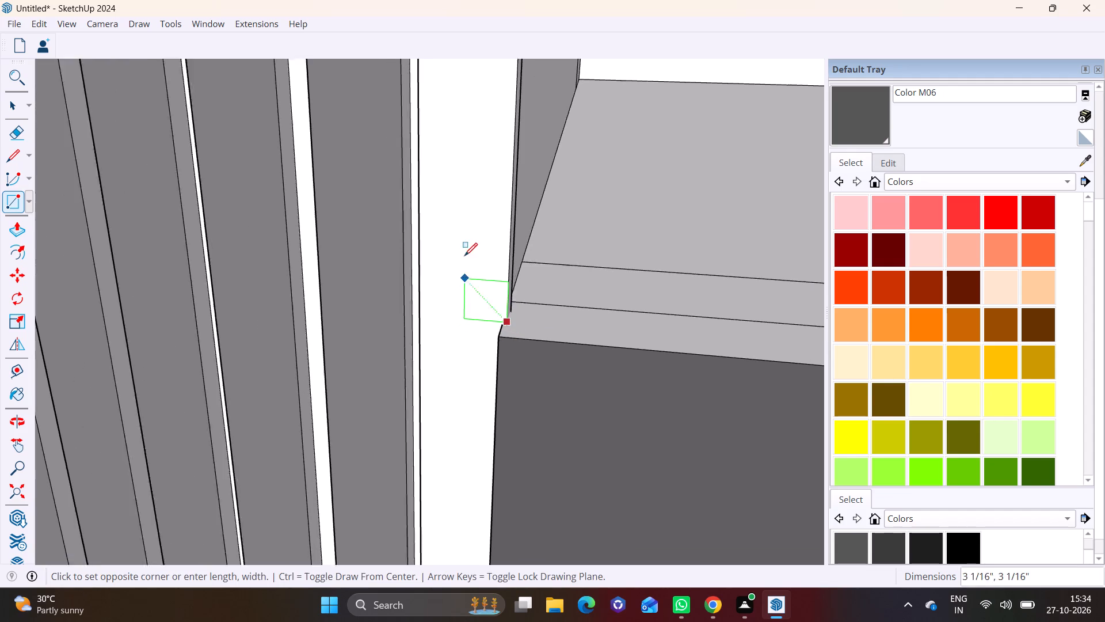
scroll(464, 256, "down", 15)
middle_click_drag(449, 161, 433, 362, "shift")
scroll(460, 259, "down", 2)
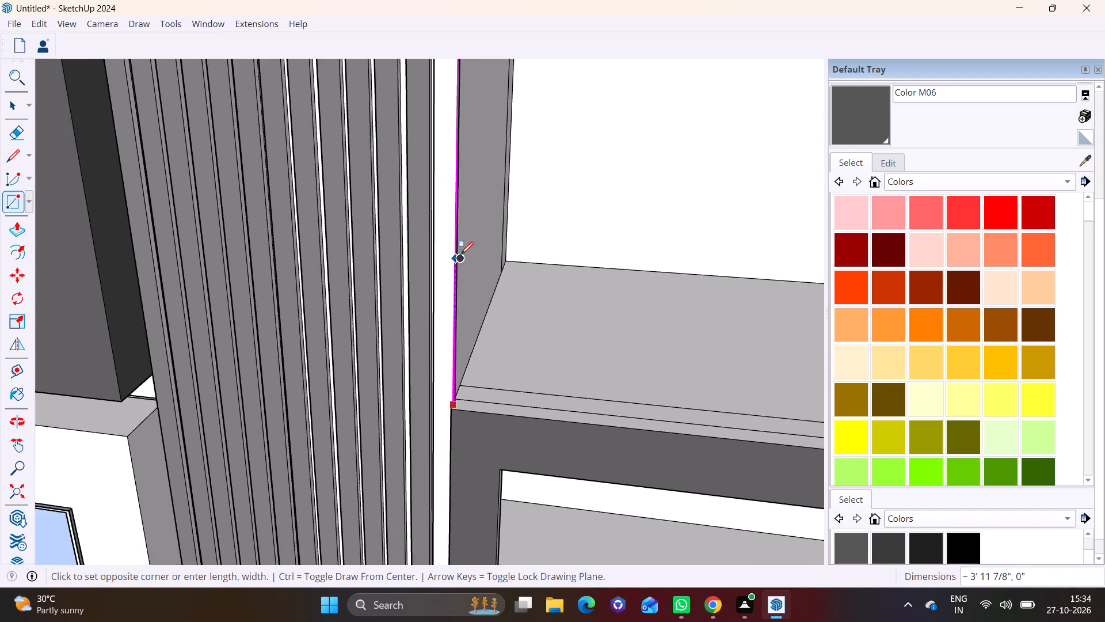
middle_click_drag(455, 245, 505, 128)
middle_click_drag(468, 136, 436, 431, "shift")
scroll(430, 236, "up", 3)
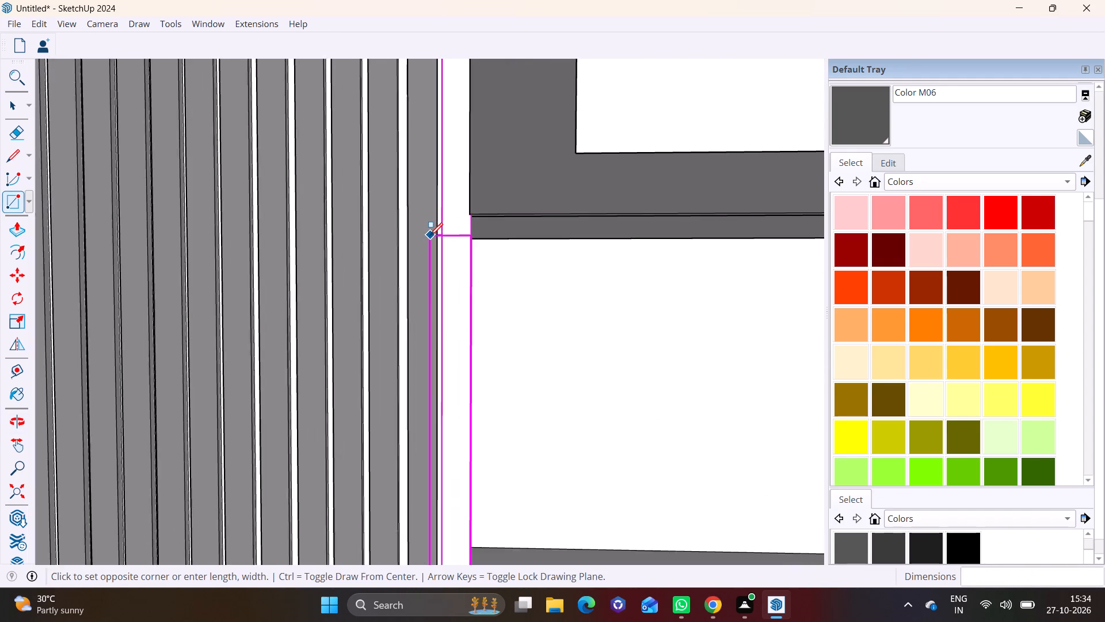
scroll(430, 236, "up", 4)
middle_click_drag(441, 226, 479, 261)
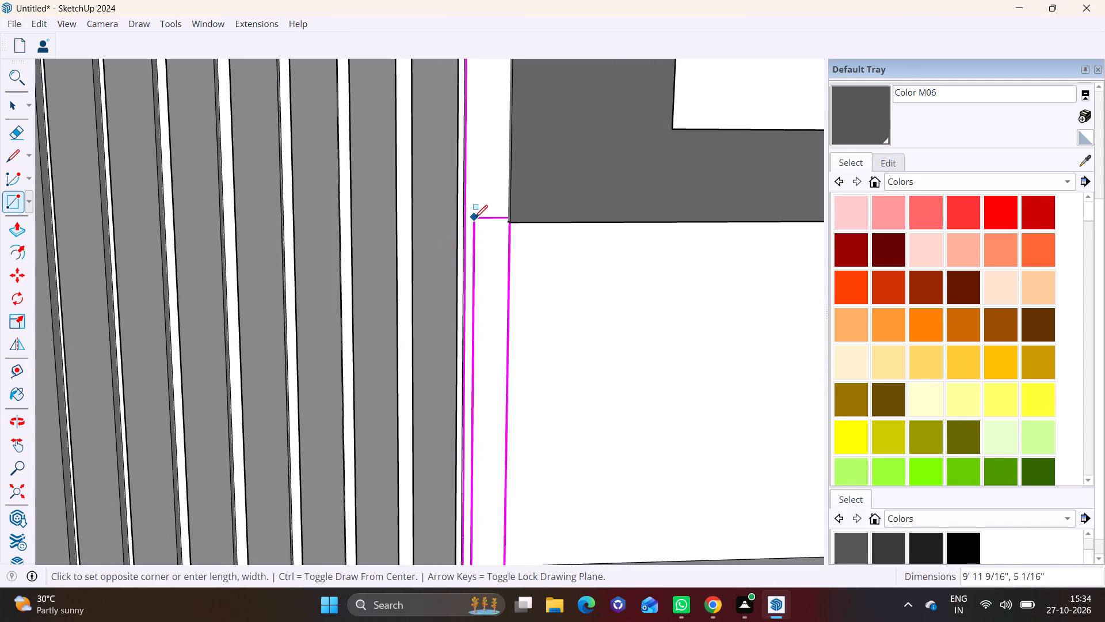
left_click(467, 225)
key("space")
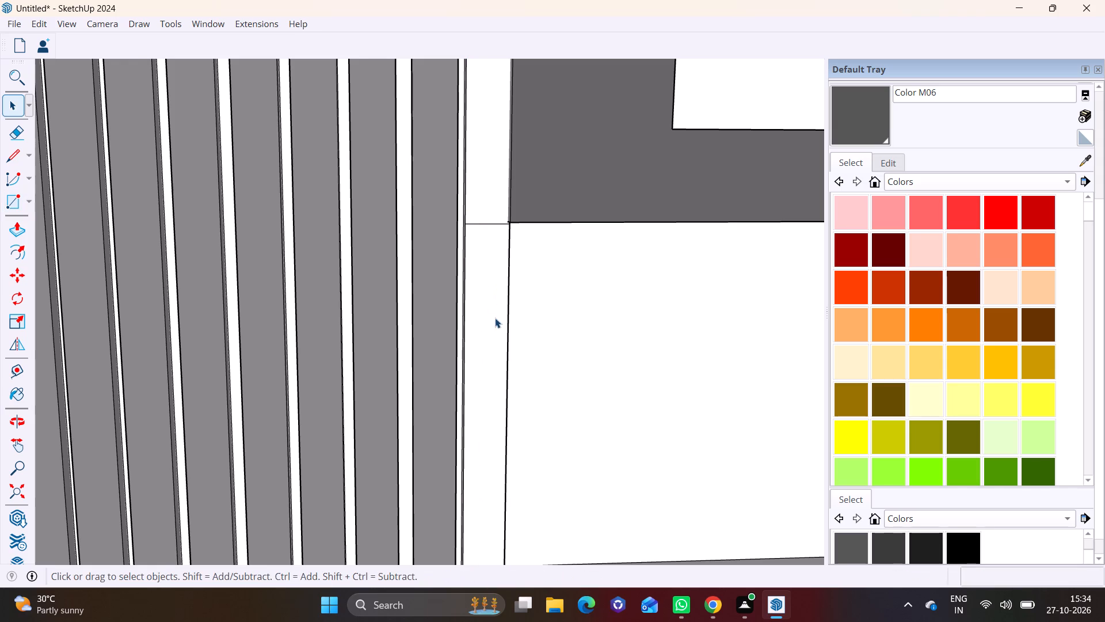
Push/Pull the new strip rectangle between the lowest and middle frames outward by about 3 11/16".
left_click(495, 318)
scroll(495, 318, "down", 2)
middle_click_drag(495, 342, 273, 369)
left_click(18, 229)
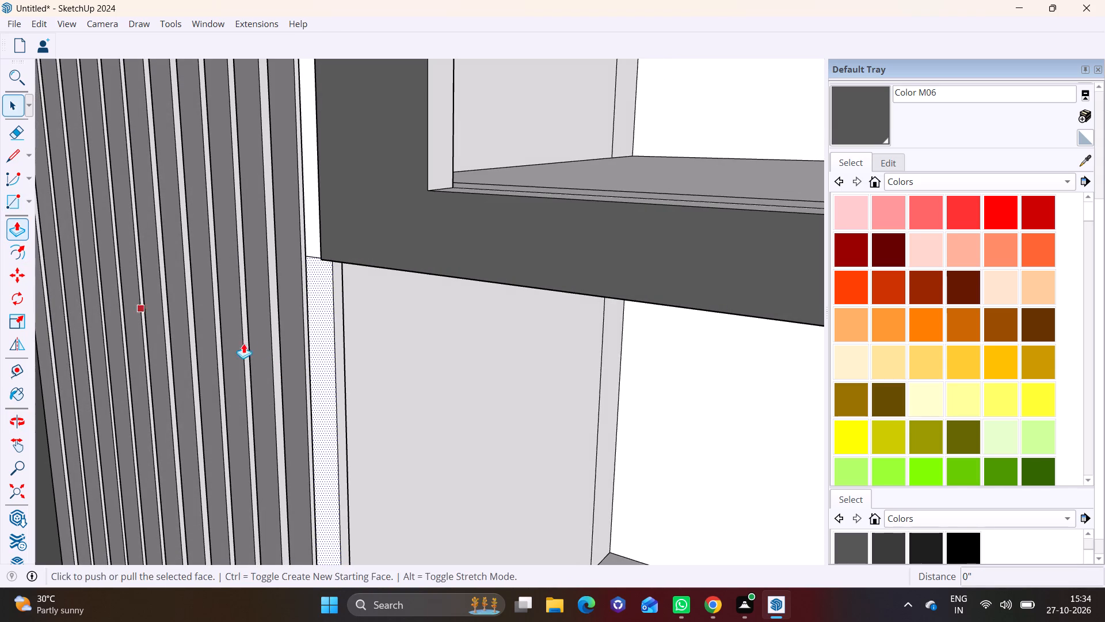
left_click(323, 342)
left_click(310, 351)
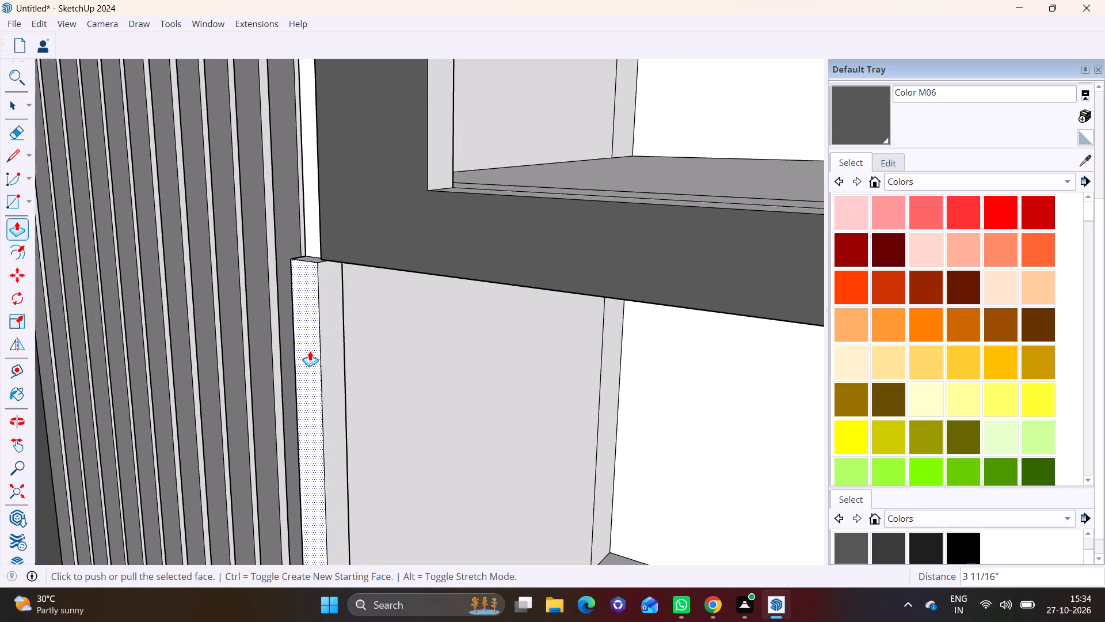
key("space")
Delete the two vertical edge lines on the side wall of the open balcony between the middle and top projecting frames.
scroll(381, 320, "down", 11)
middle_click_drag(374, 389, 429, 224, "shift")
scroll(437, 343, "down", 3)
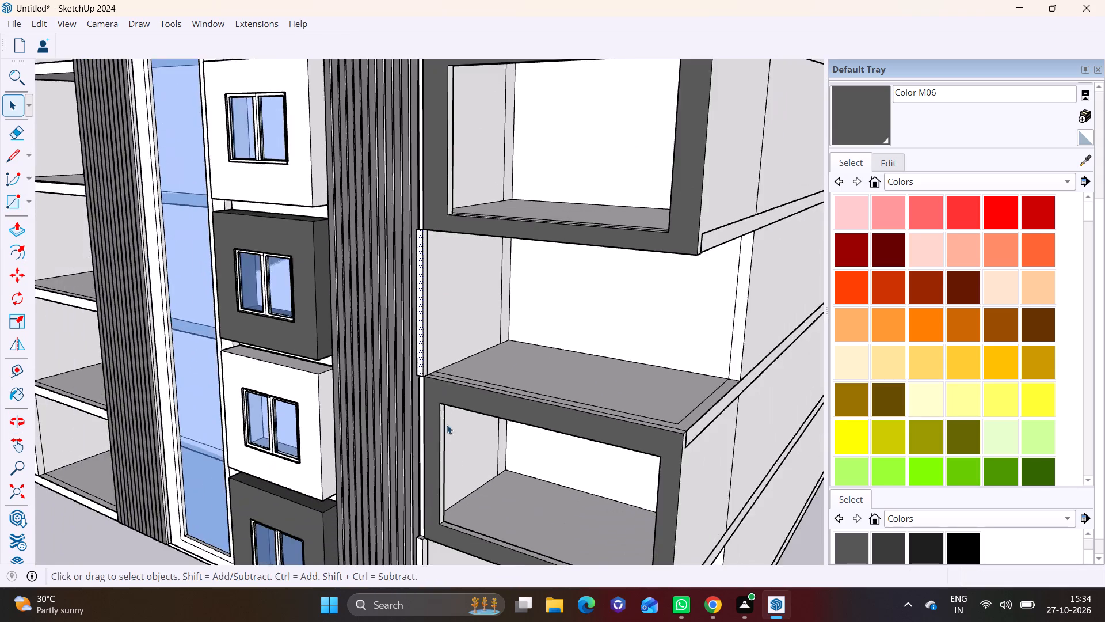
scroll(447, 424, "down", 3)
middle_click_drag(449, 461, 452, 344)
middle_click_drag(458, 292, 486, 535)
middle_click_drag(478, 286, 440, 404, "shift")
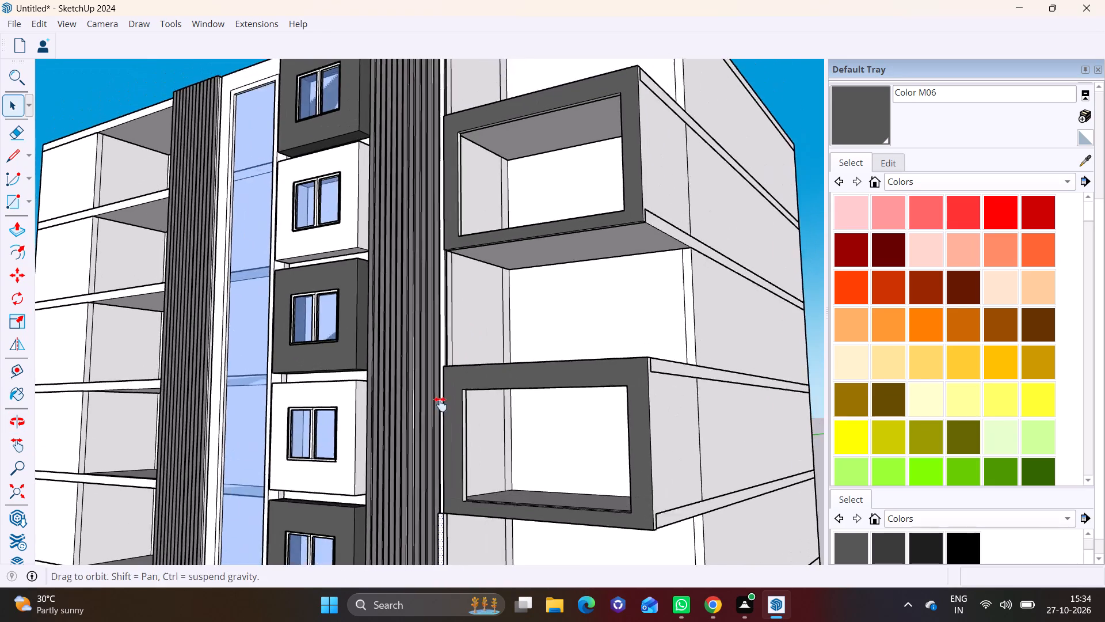
middle_click_drag(440, 404, 426, 453, "shift")
scroll(413, 430, "up", 7)
middle_click_drag(432, 416, 436, 259, "shift")
scroll(392, 331, "up", 6)
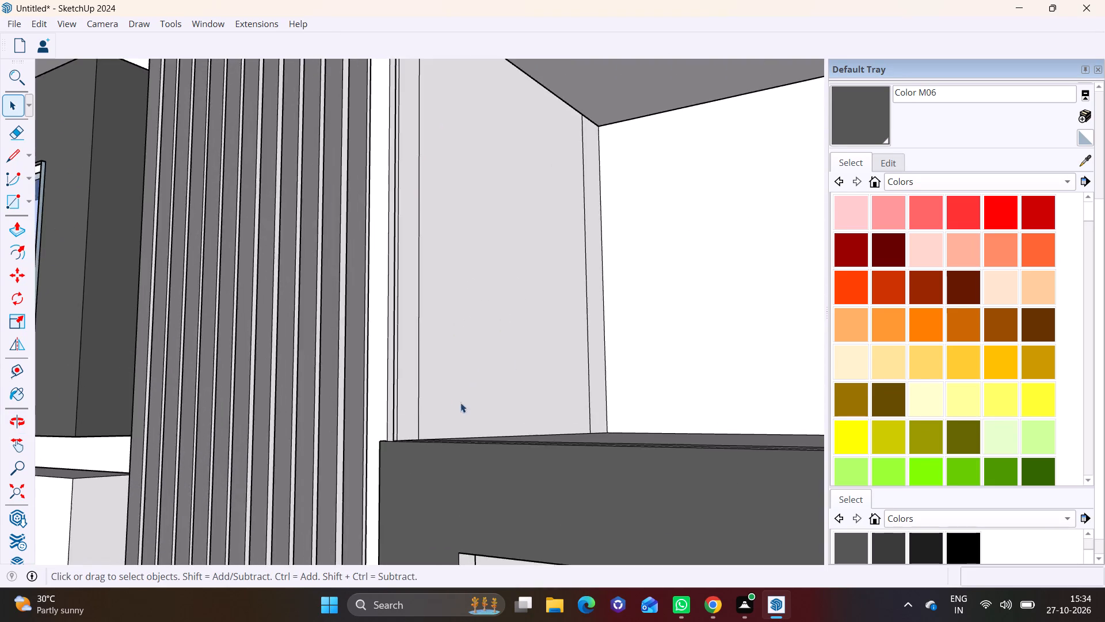
middle_click_drag(422, 408, 310, 450)
scroll(318, 407, "up", 6)
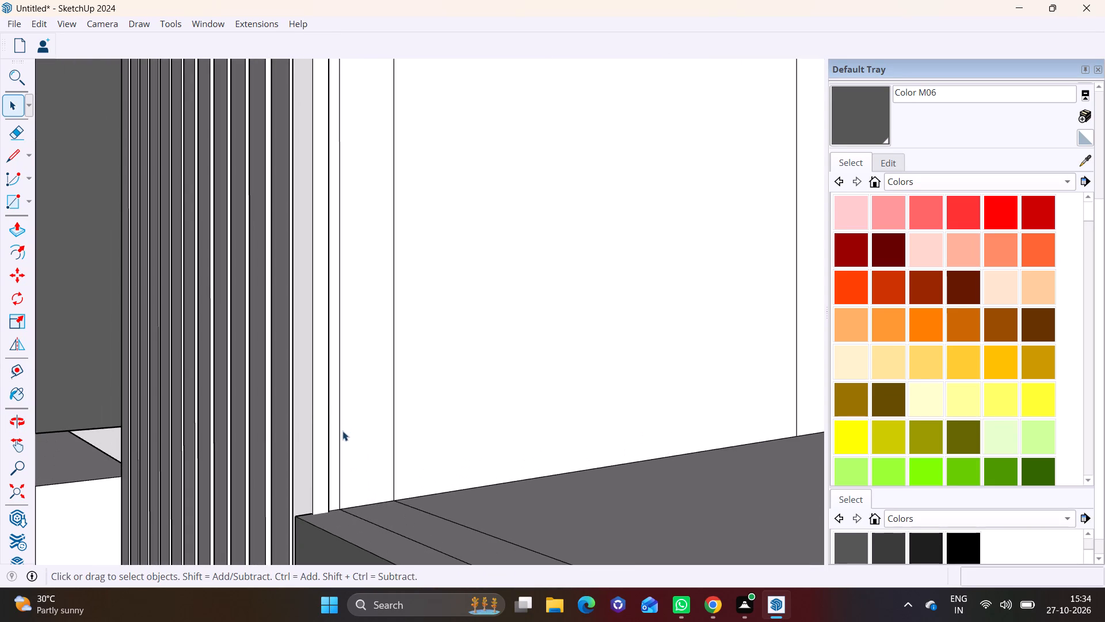
left_click(341, 424)
key("Delete")
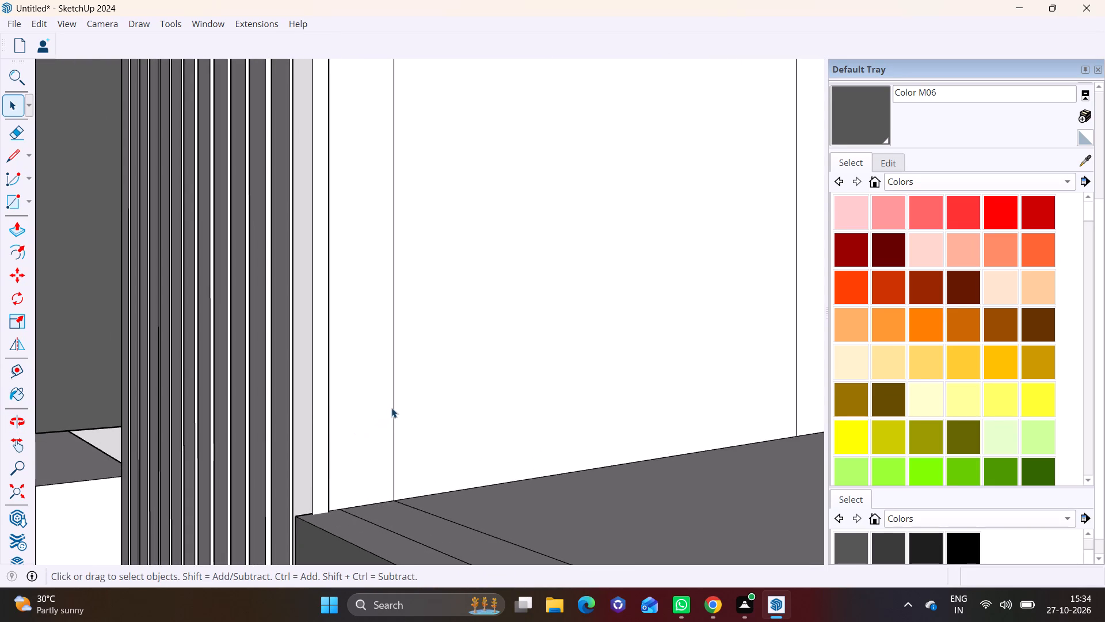
left_click(393, 405)
key("Delete")
Draw a rectangle about 5 3/4" by 10' on the white strip beside the open balcony between the middle and top frames.
scroll(322, 443, "down", 3)
middle_click_drag(323, 444, 454, 461)
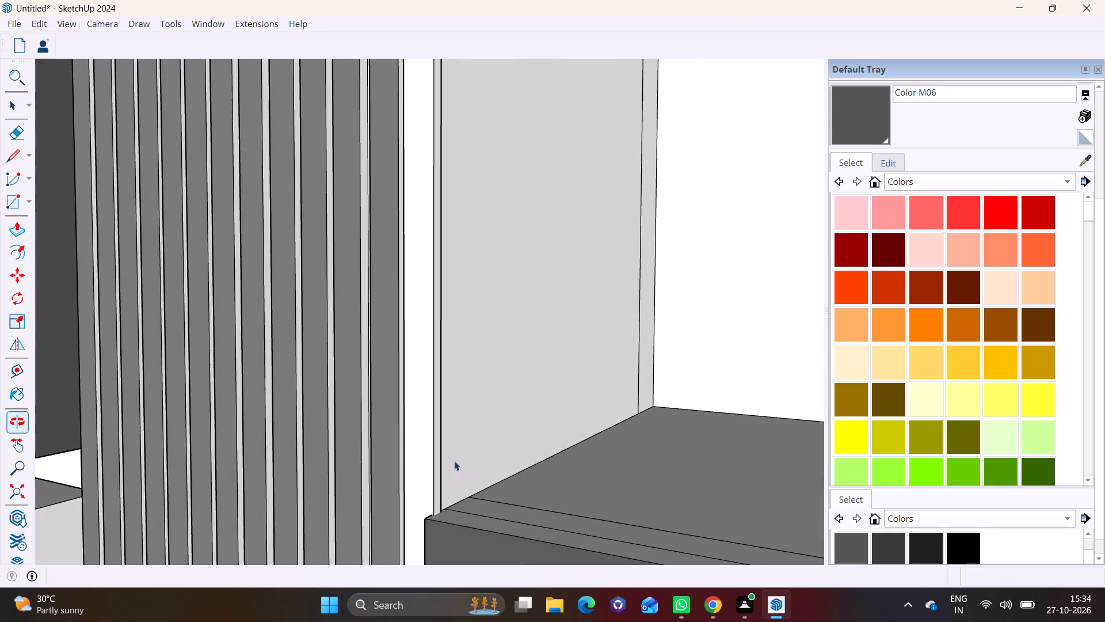
left_click(25, 204)
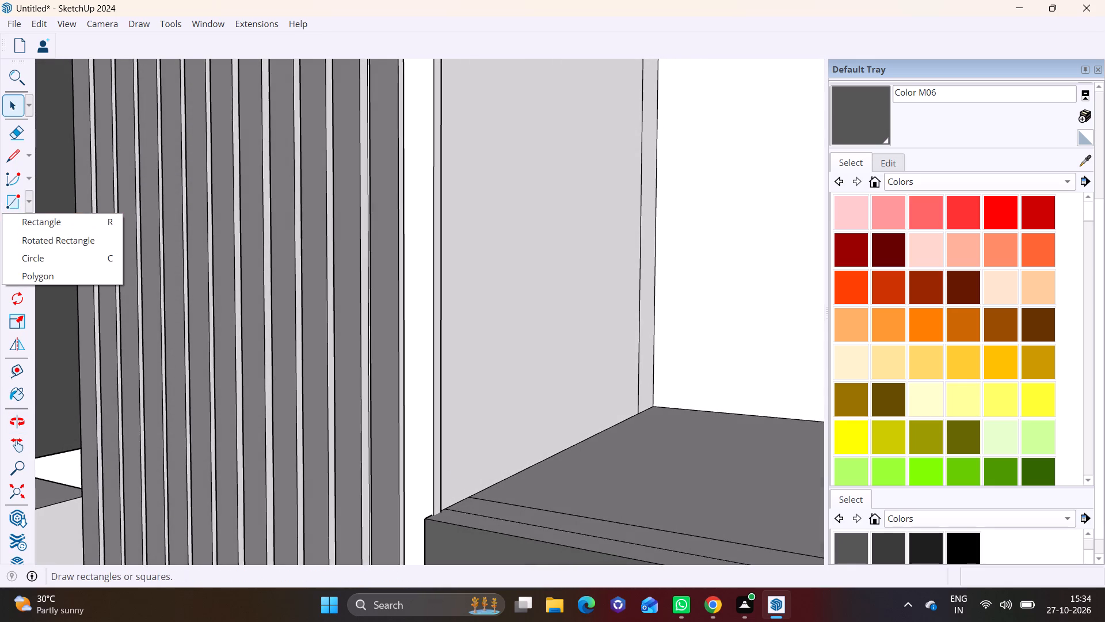
left_click(59, 226)
middle_click_drag(402, 440, 557, 457)
scroll(570, 495, "up", 6)
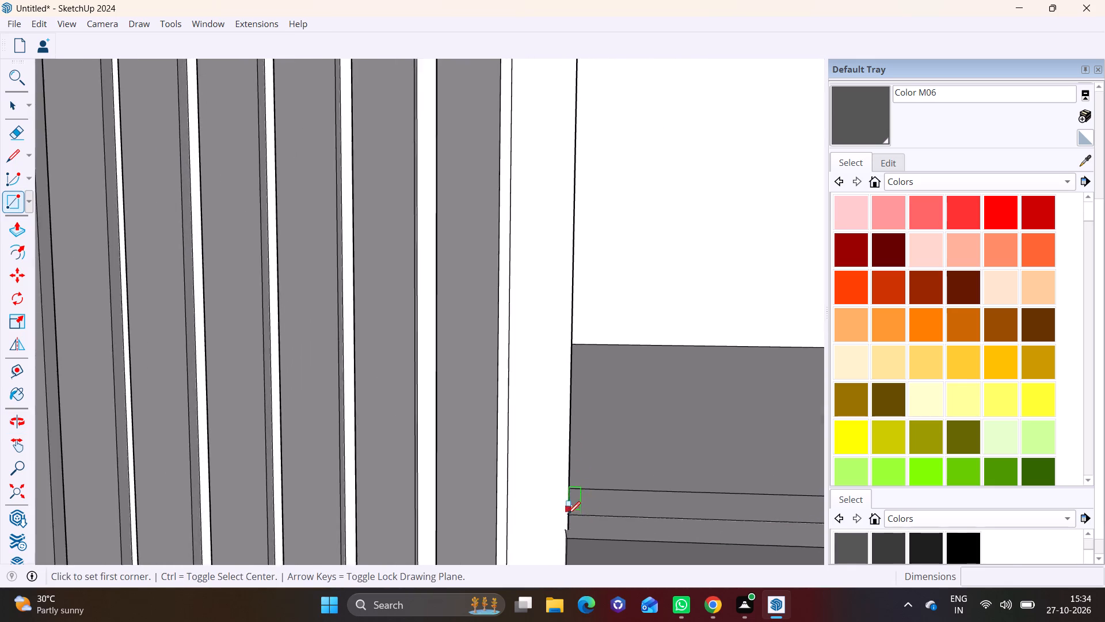
middle_click_drag(570, 515, 619, 423)
scroll(582, 517, "up", 2)
left_click(584, 518)
scroll(534, 427, "down", 6)
middle_click_drag(531, 192, 520, 446)
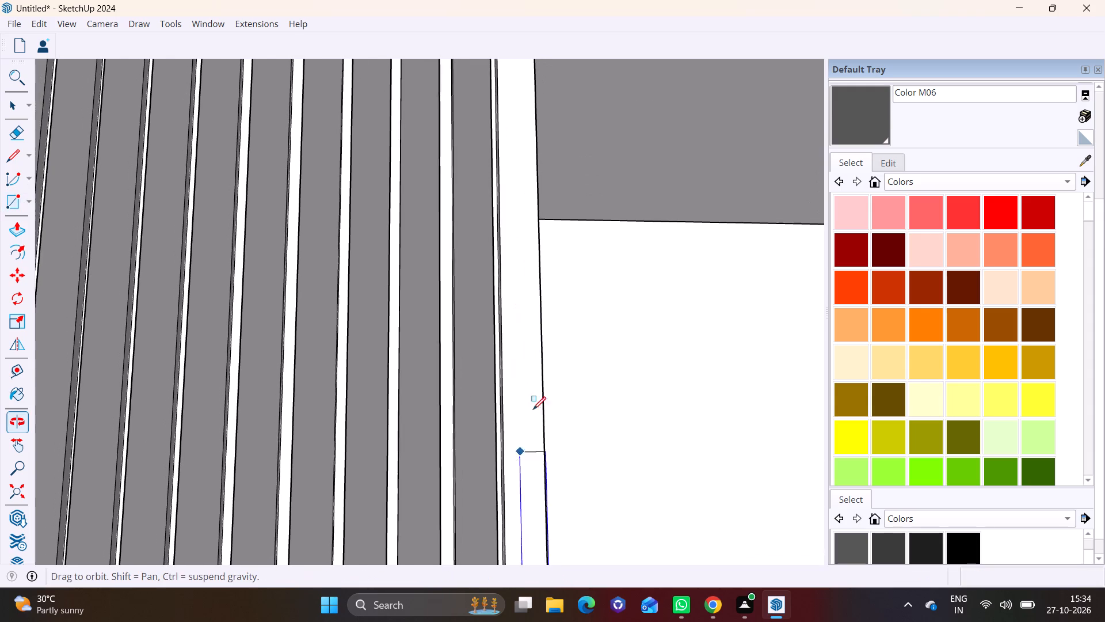
scroll(513, 230, "up", 1)
middle_click_drag(509, 229, 426, 316)
scroll(551, 211, "down", 5)
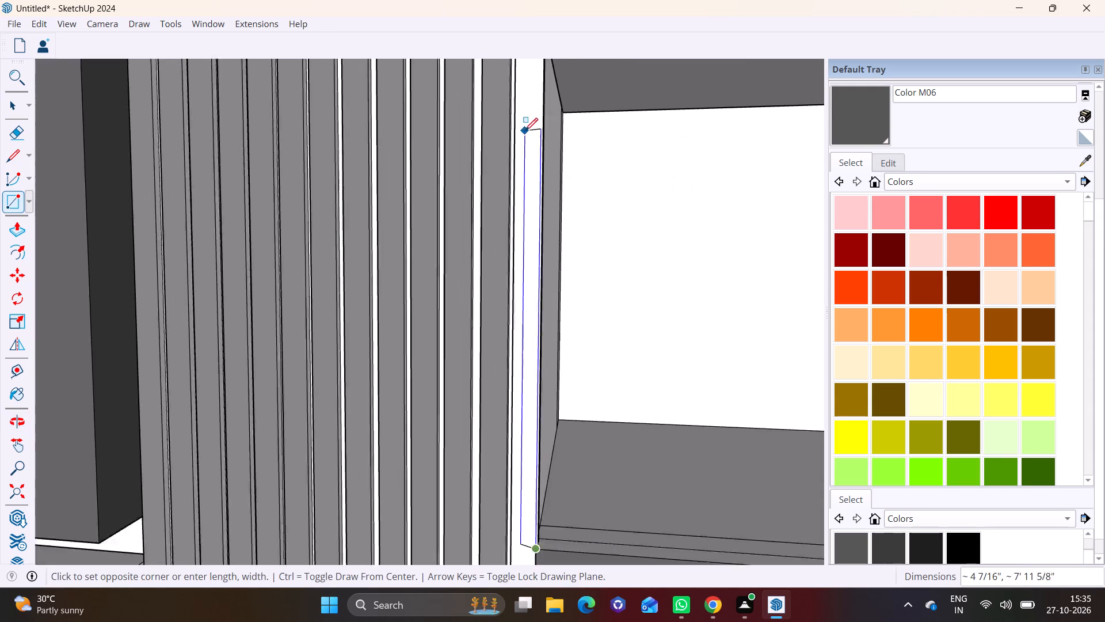
scroll(525, 131, "down", 1)
middle_click_drag(531, 104, 481, 344, "shift")
scroll(482, 302, "up", 8)
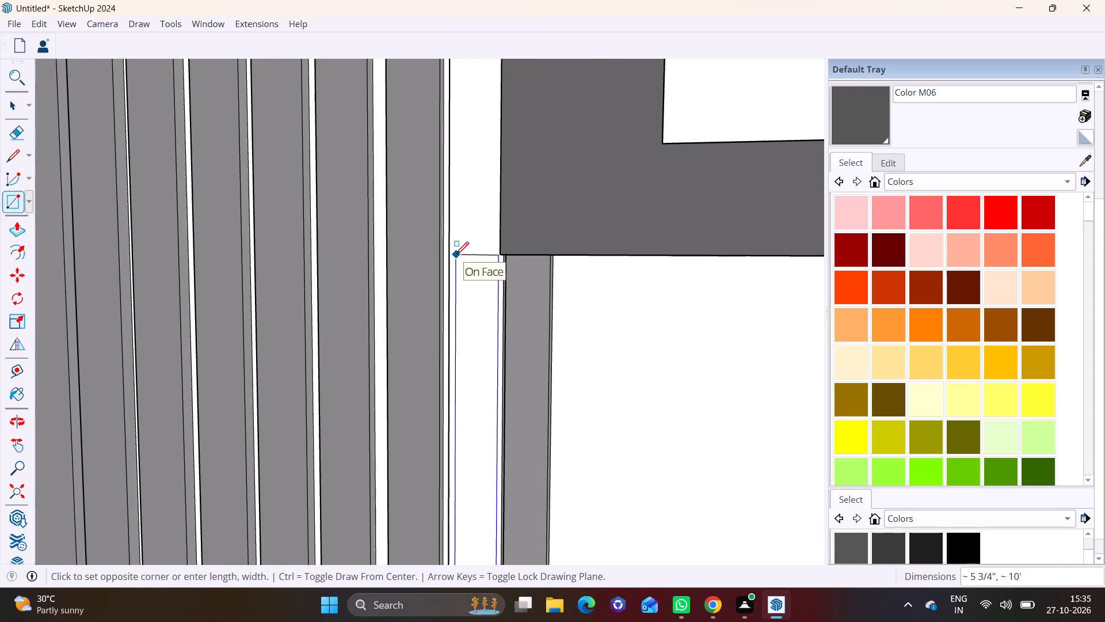
left_click(452, 255)
key("space")
Push/Pull the new strip rectangle between the middle and top frames outward by about 3 1/4".
left_click(490, 351)
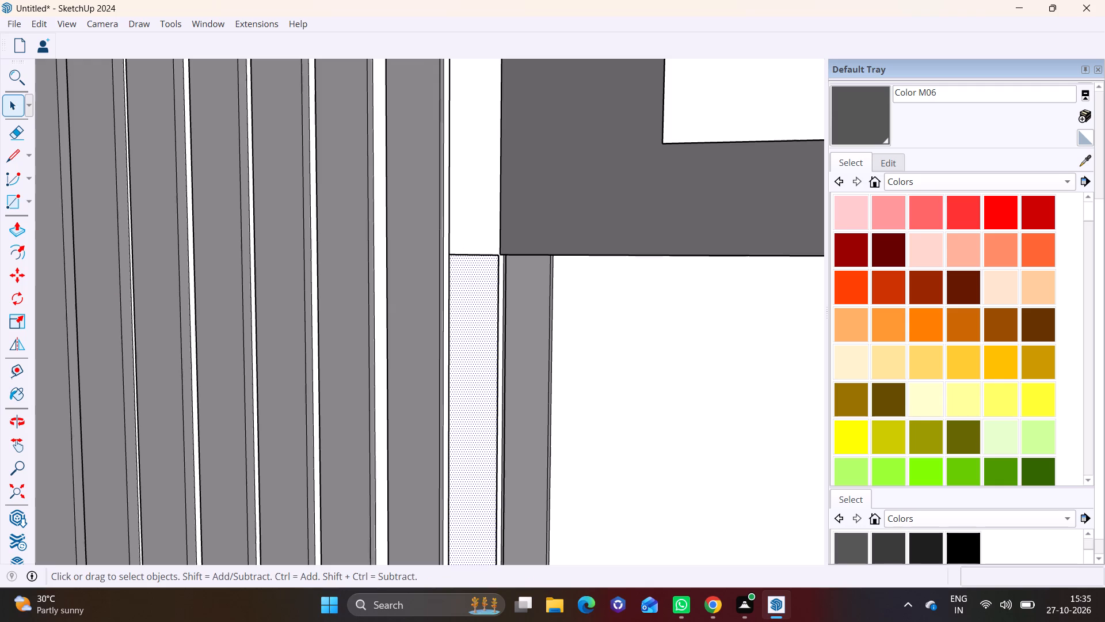
left_click(10, 226)
left_click(482, 352)
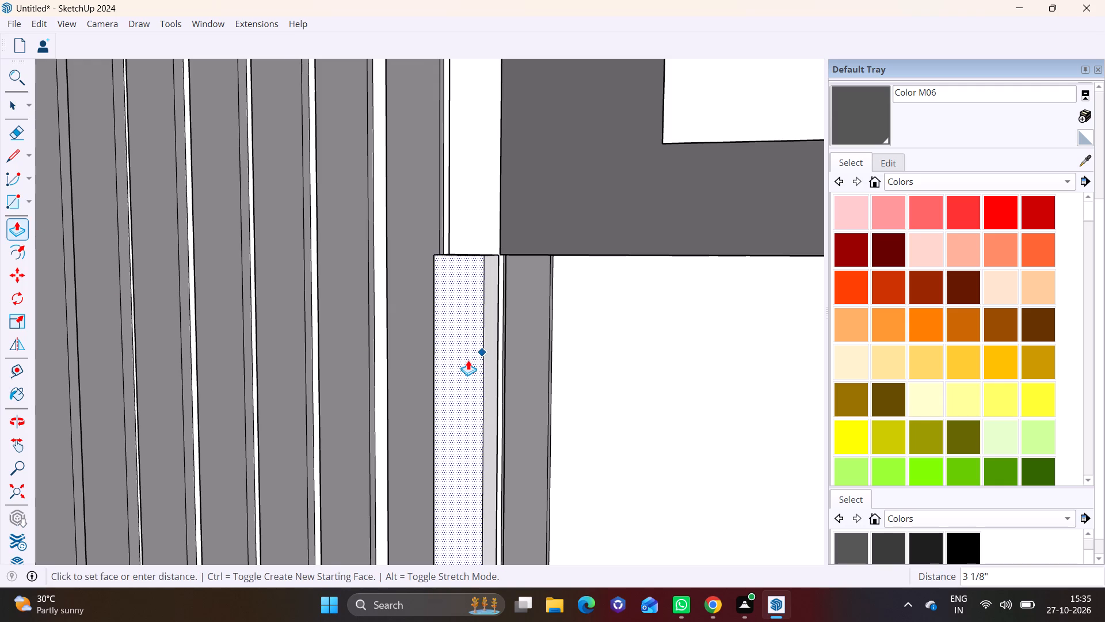
left_click(468, 360)
Review the extruded white strips and balcony frames along the facade and clear the selection.
scroll(486, 390, "down", 6)
middle_click_drag(501, 517, 500, 262, "shift")
scroll(515, 409, "down", 4)
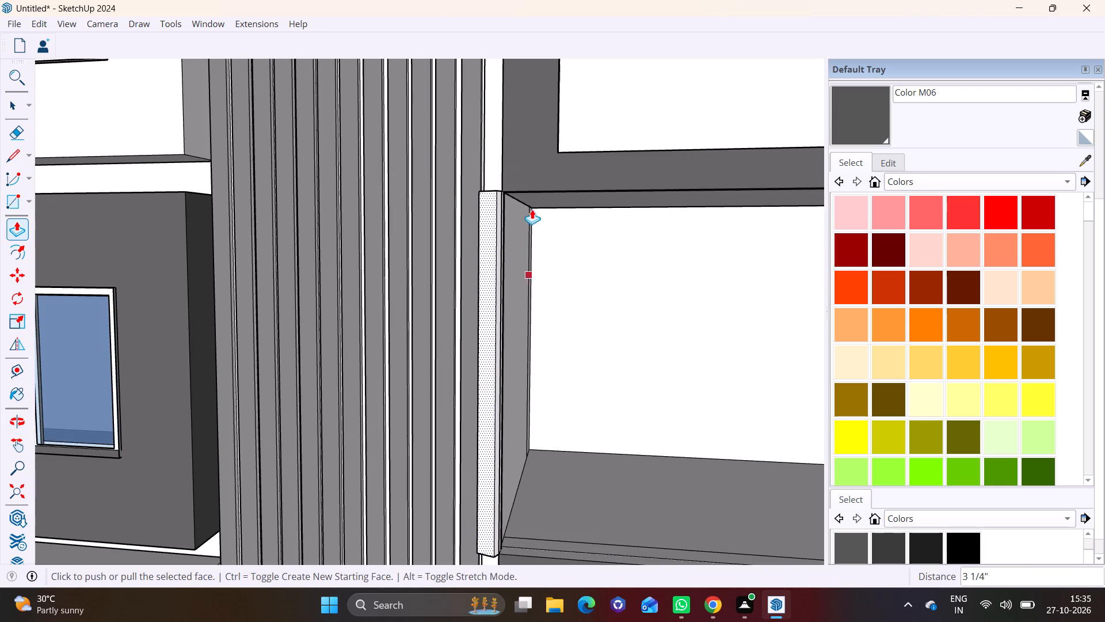
middle_click_drag(563, 442, 534, 217)
middle_click_drag(523, 446, 513, 267)
scroll(509, 347, "down", 5)
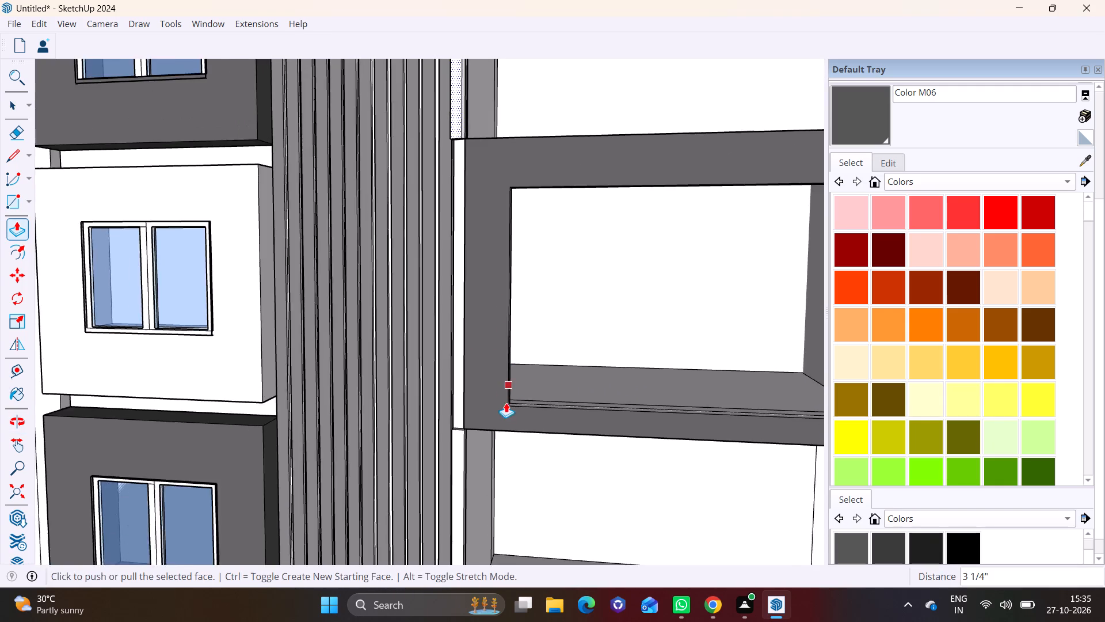
key("space")
scroll(561, 483, "down", 7)
left_click(726, 400)
middle_click_drag(722, 394, 689, 390)
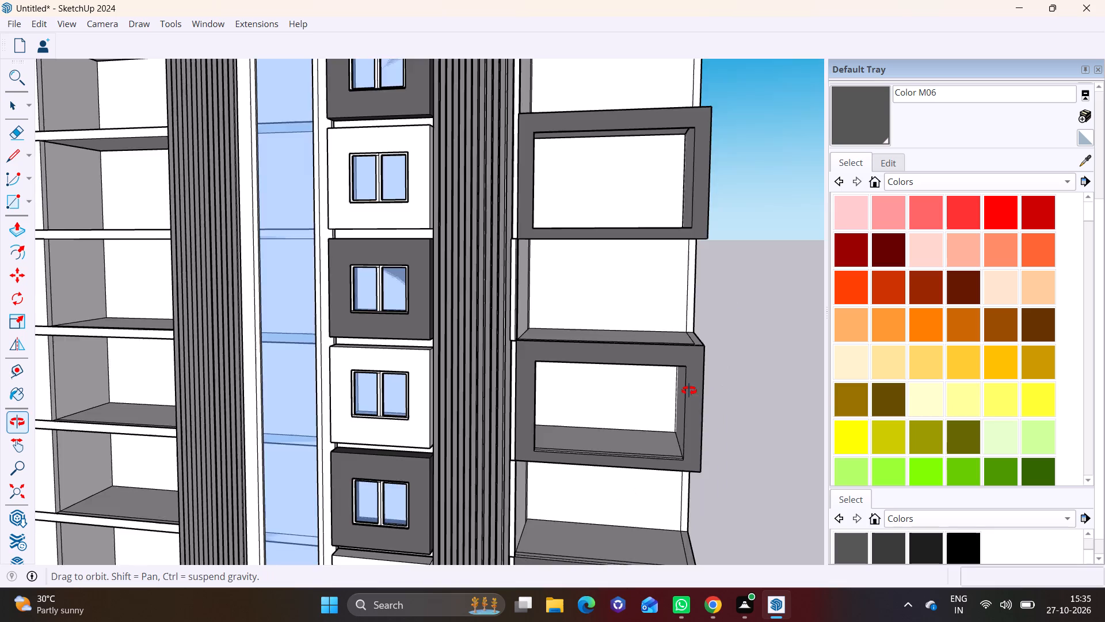
Undo the extrusion and the drawn rectangle of the white side strip between the middle and top projecting frames.
middle_click_drag(689, 390, 573, 395)
scroll(536, 369, "down", 3)
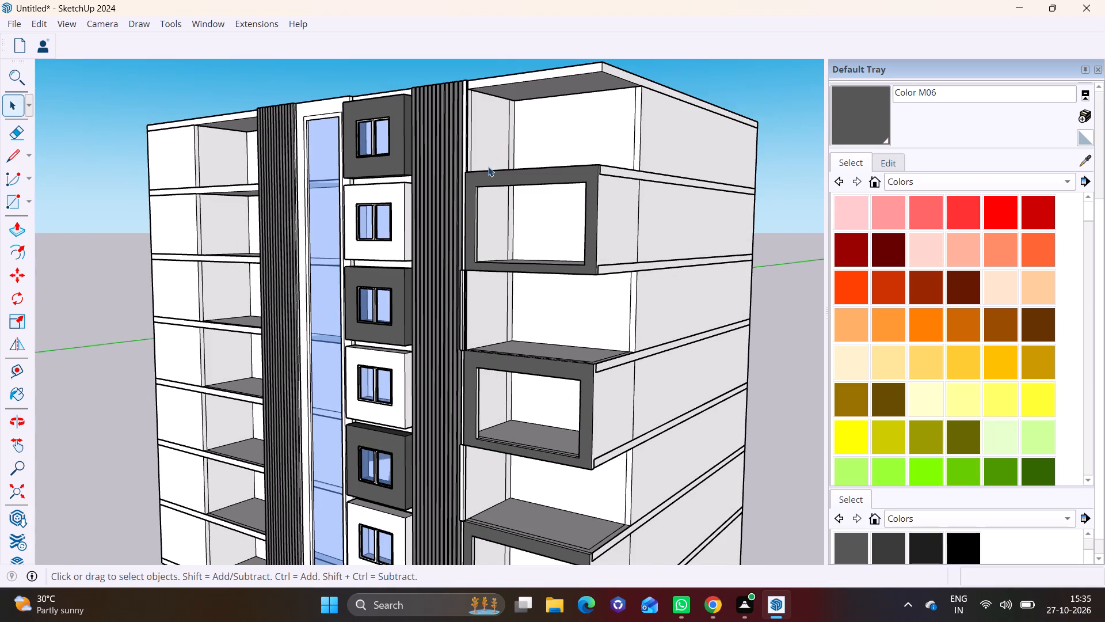
middle_click_drag(479, 276, 493, 124)
middle_click_drag(490, 214, 429, 377, "shift")
scroll(454, 302, "up", 1, "shift")
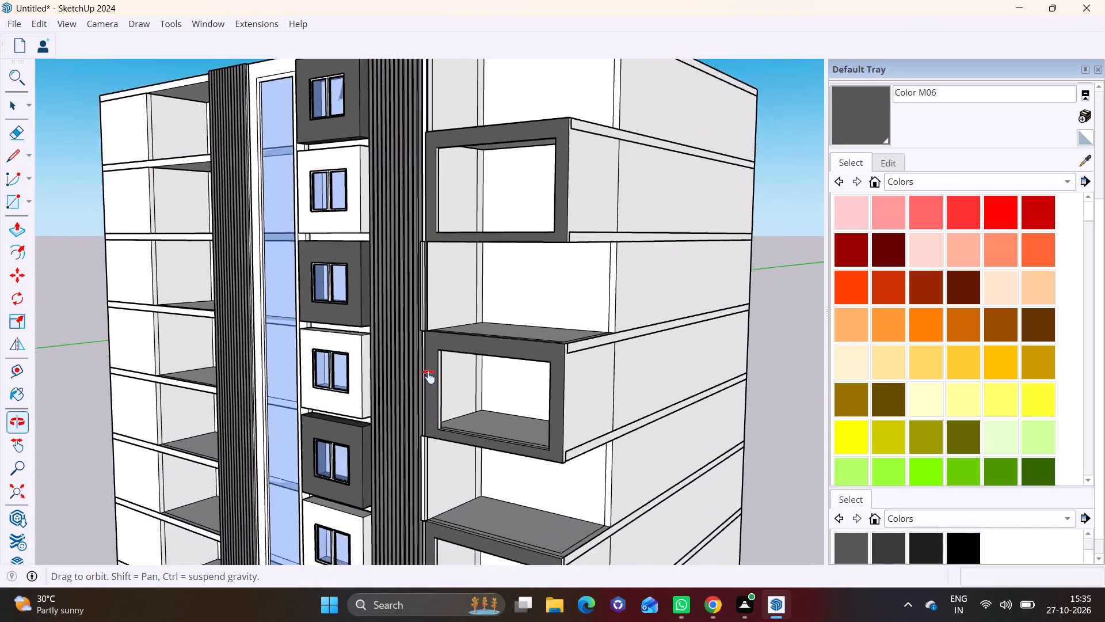
middle_click_drag(429, 377, 426, 419, "shift")
middle_click_drag(425, 204, 414, 310, "shift")
scroll(412, 403, "up", 7)
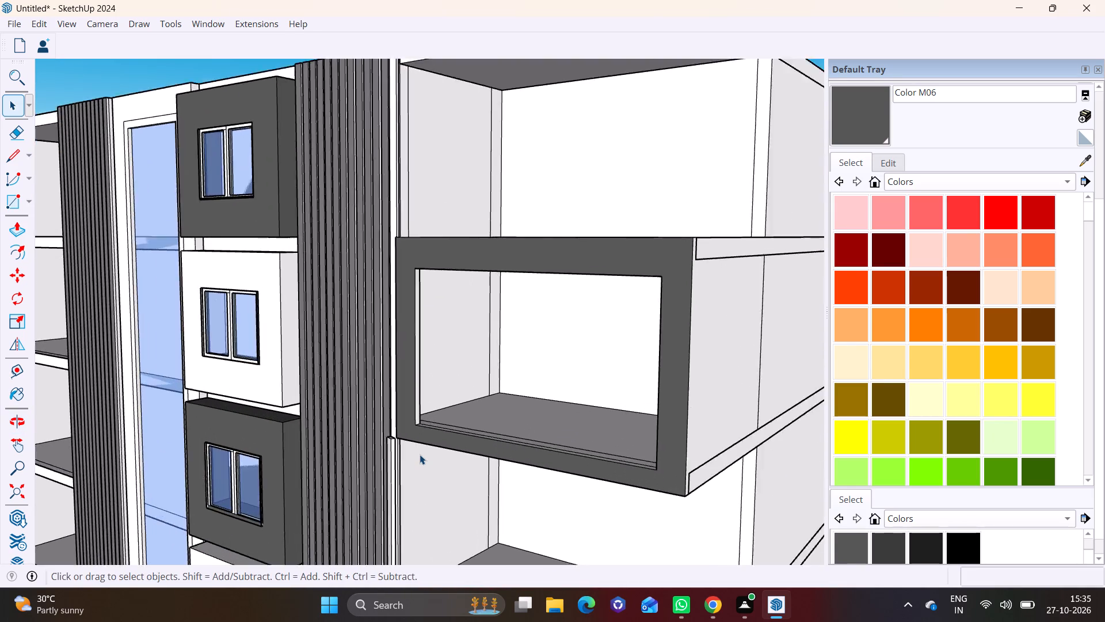
scroll(420, 454, "up", 6)
middle_click_drag(399, 476, 401, 243, "shift")
middle_click_drag(402, 389, 368, 378)
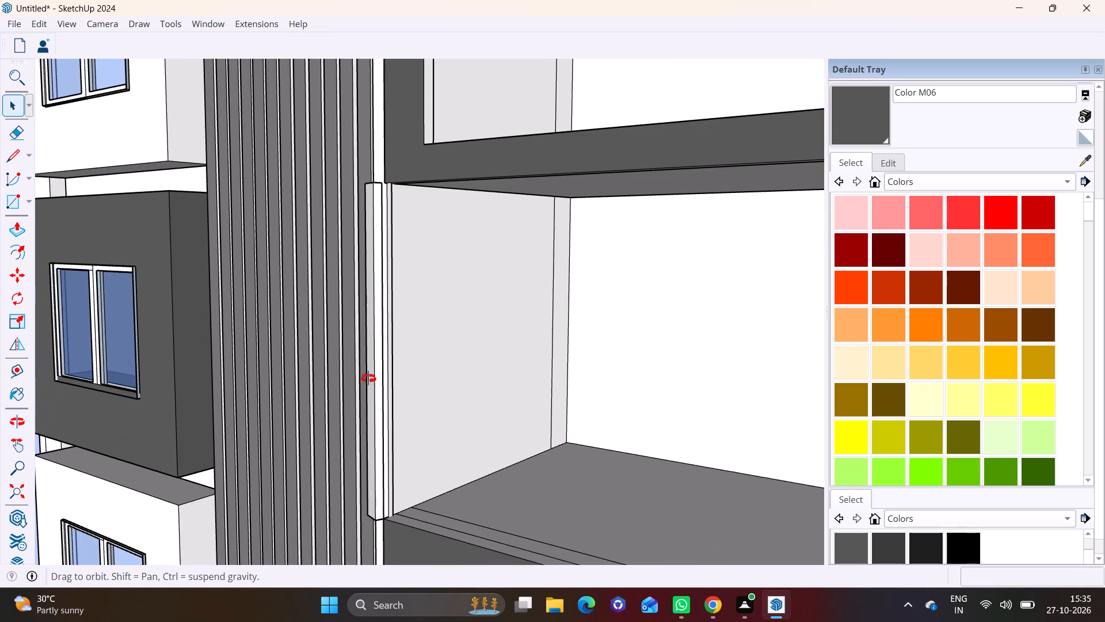
middle_click_drag(368, 378, 335, 392)
scroll(407, 422, "up", 5)
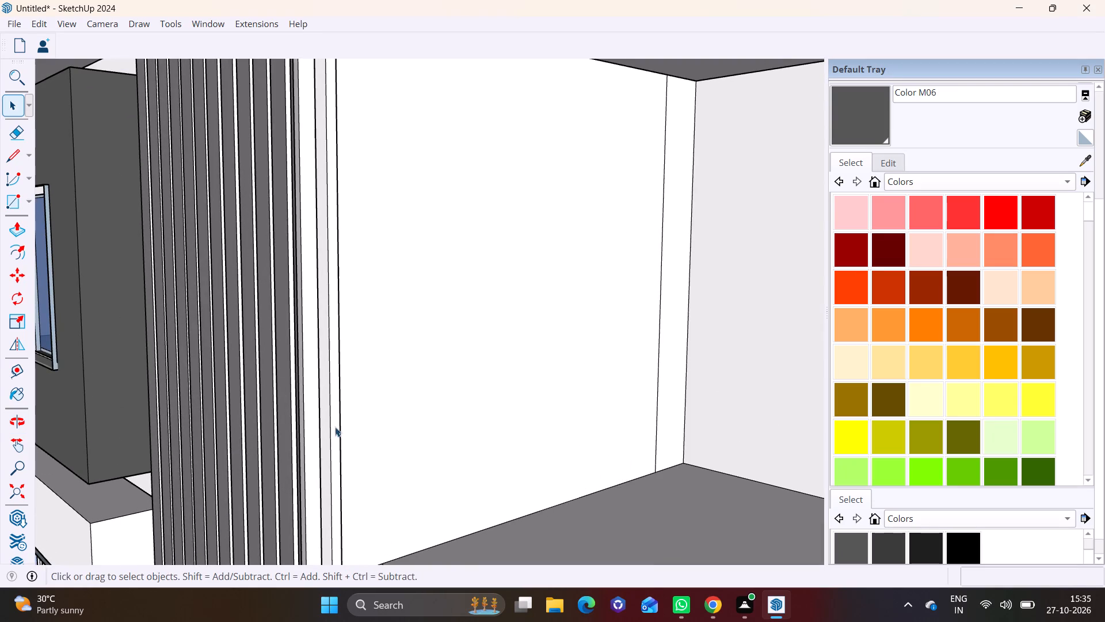
middle_click_drag(342, 411, 256, 351)
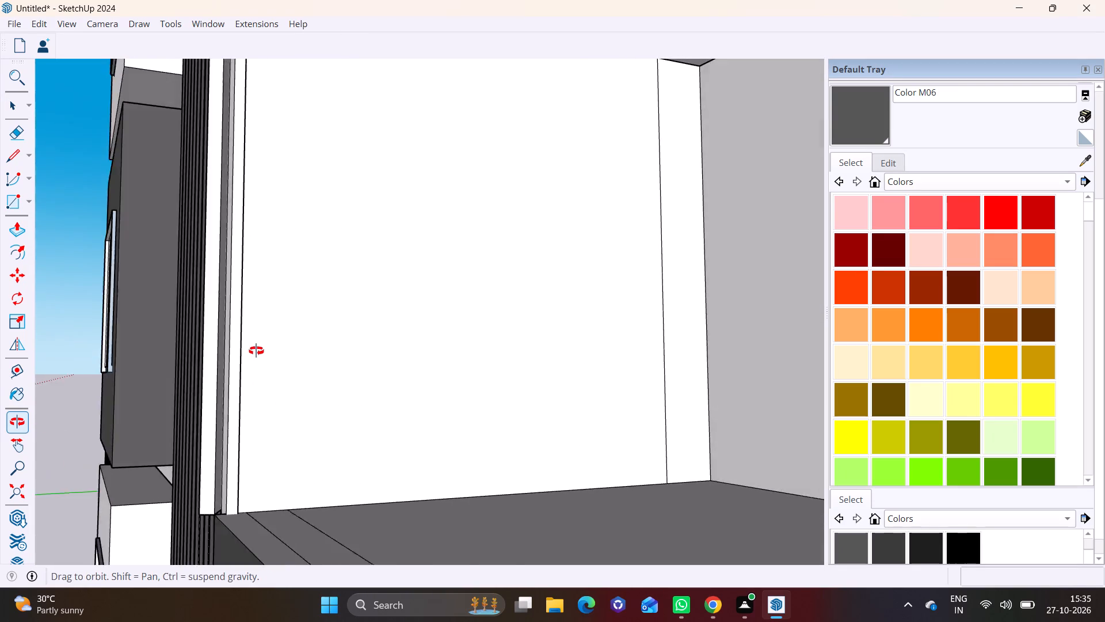
middle_click_drag(256, 351, 356, 365)
key("ctrl+z")
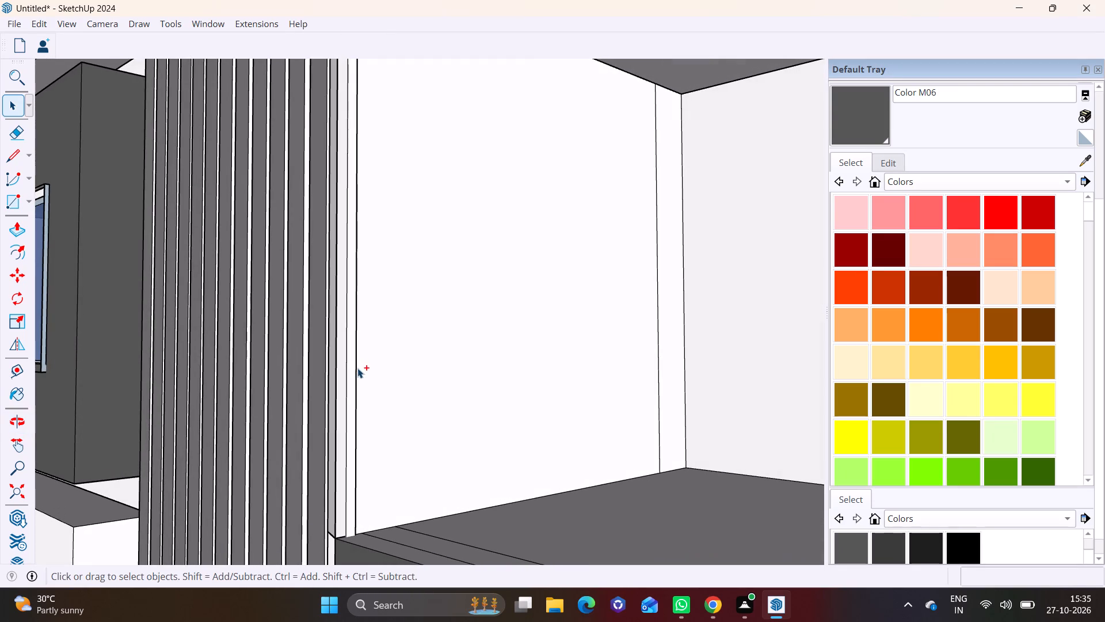
scroll(383, 417, "down", 3)
middle_click_drag(394, 428, 528, 437)
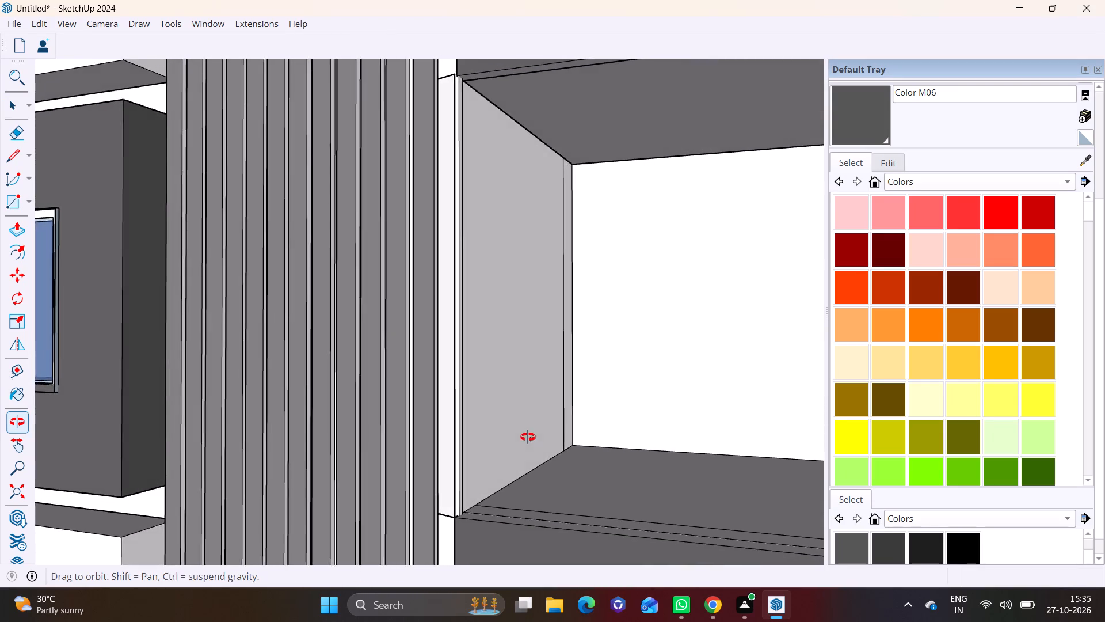
middle_click_drag(528, 437, 472, 454)
scroll(384, 539, "up", 11)
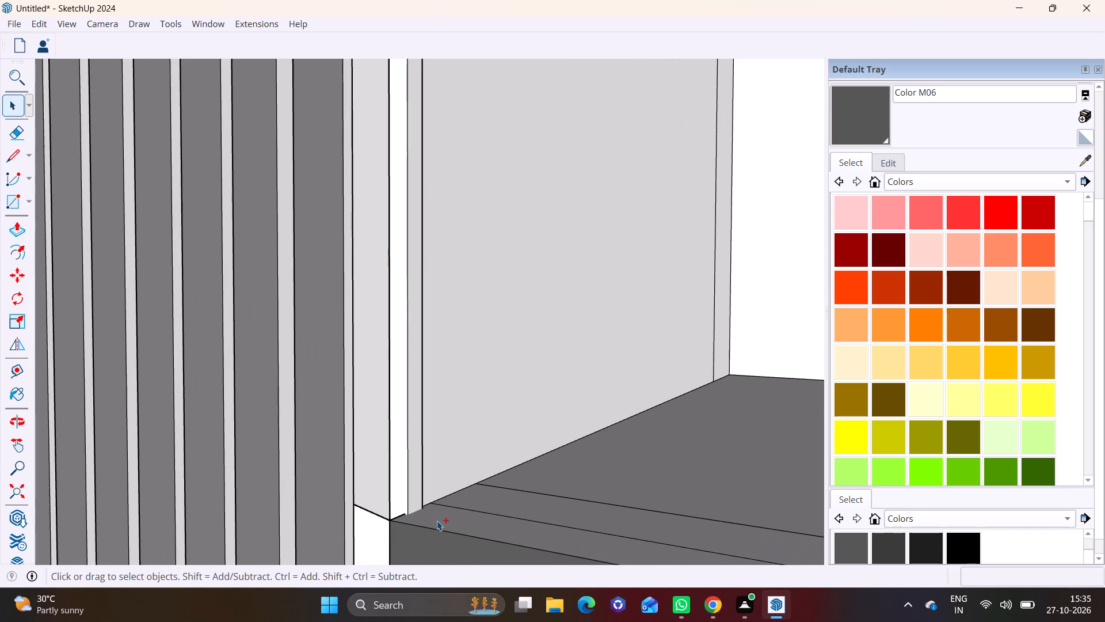
key("ctrl+z")
Draw a rectangle about 6" by 10' on the white strip beside the open balcony between the middle and top projecting frames.
middle_click_drag(425, 515, 711, 522)
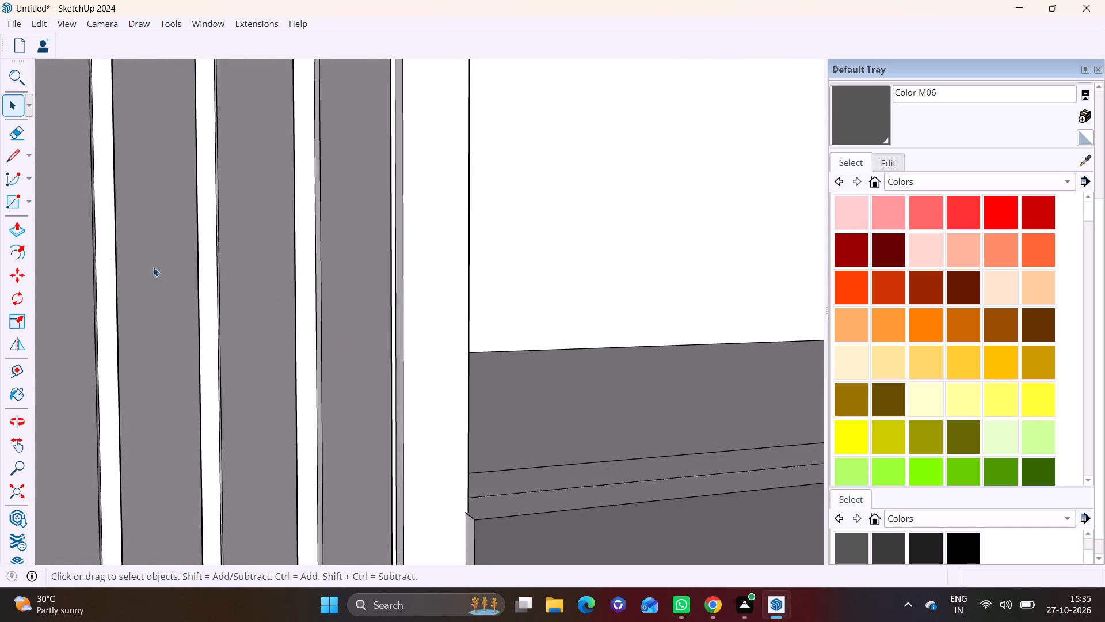
left_click(28, 197)
left_click(36, 217)
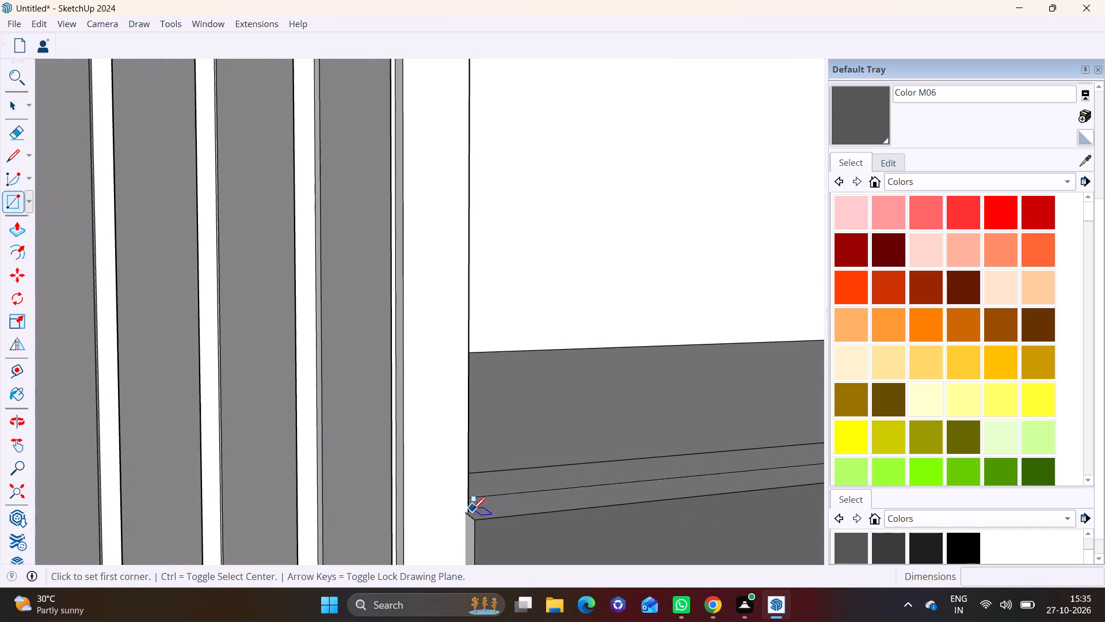
left_click(468, 510)
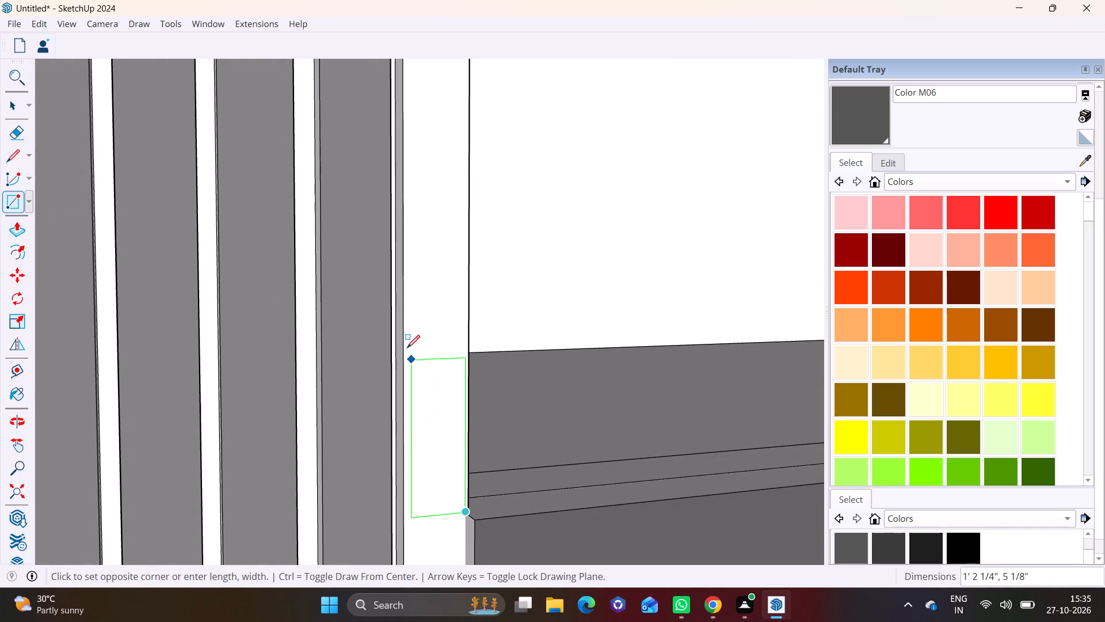
scroll(413, 259, "down", 6)
middle_click_drag(436, 141, 394, 494)
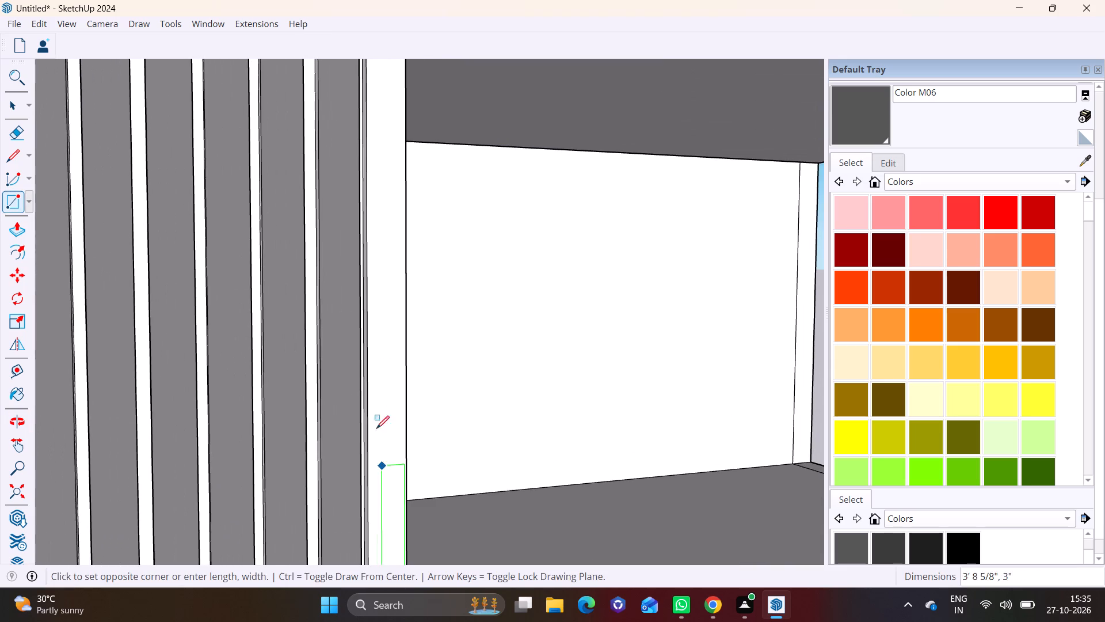
scroll(374, 271, "down", 6)
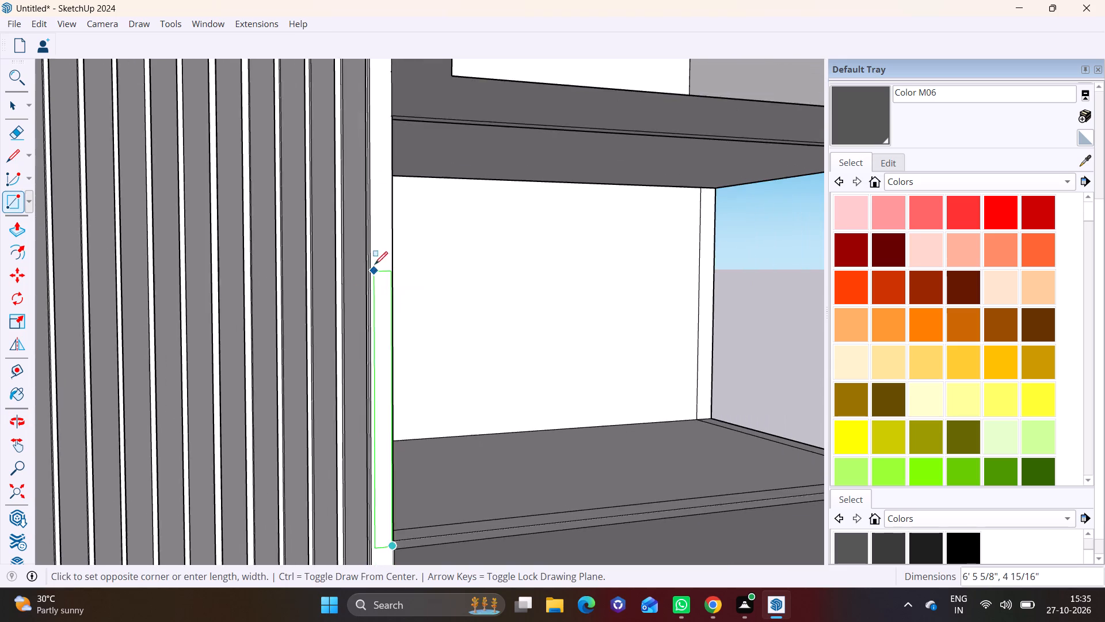
middle_click_drag(372, 234, 325, 469, "shift")
scroll(332, 384, "up", 6)
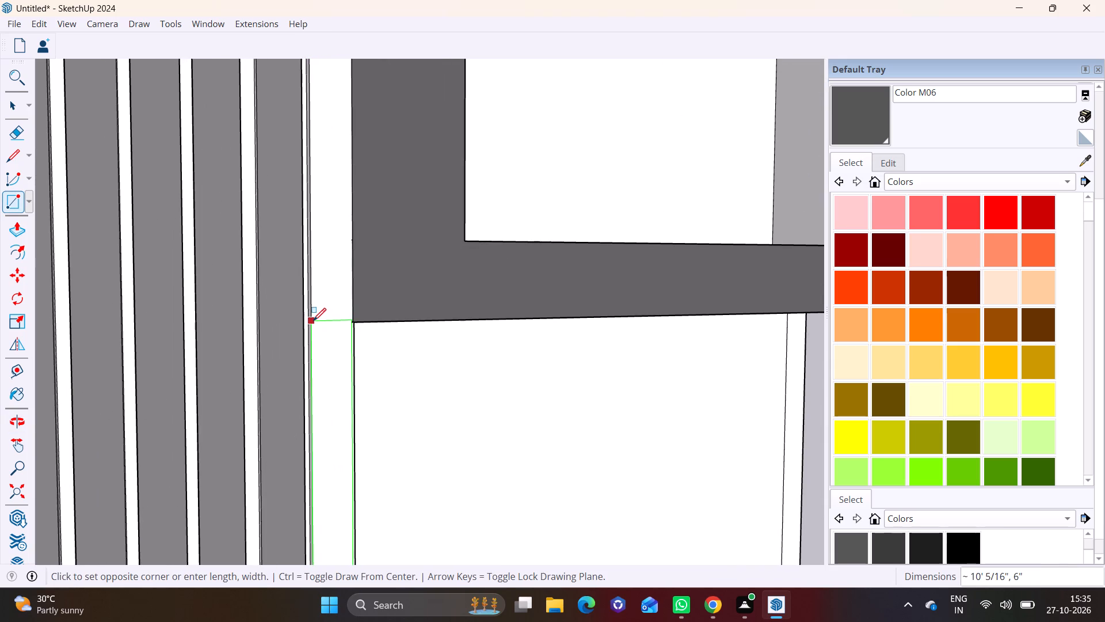
left_click(314, 326)
key("space")
Push/Pull the redrawn strip rectangle between the middle and top frames outward by about 1 11/16", and nudge it slightly farther.
left_click(346, 380)
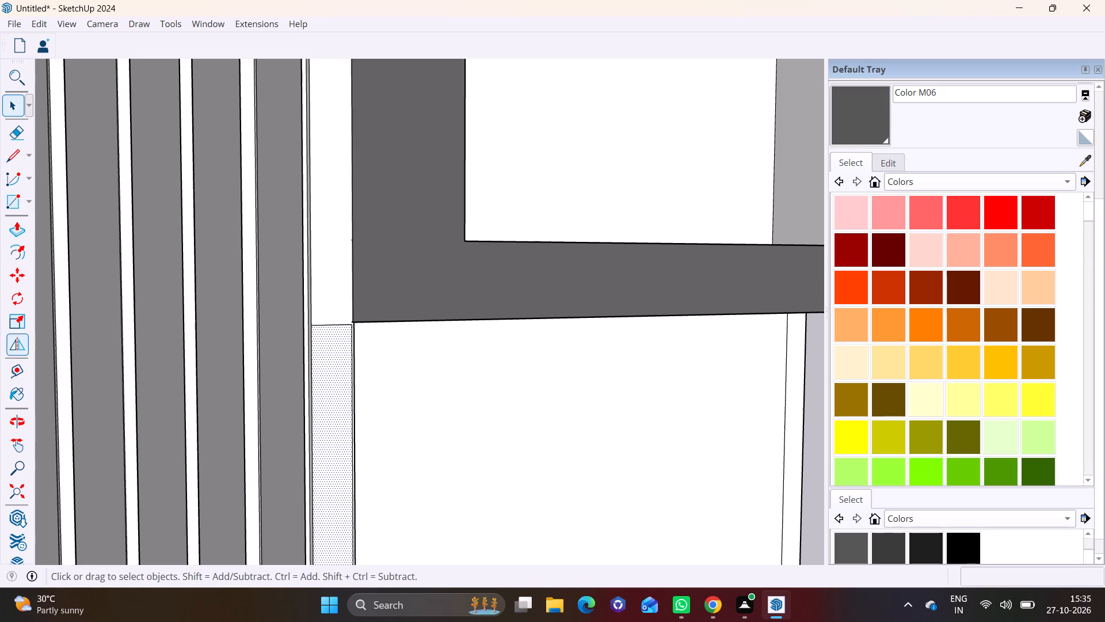
left_click(20, 225)
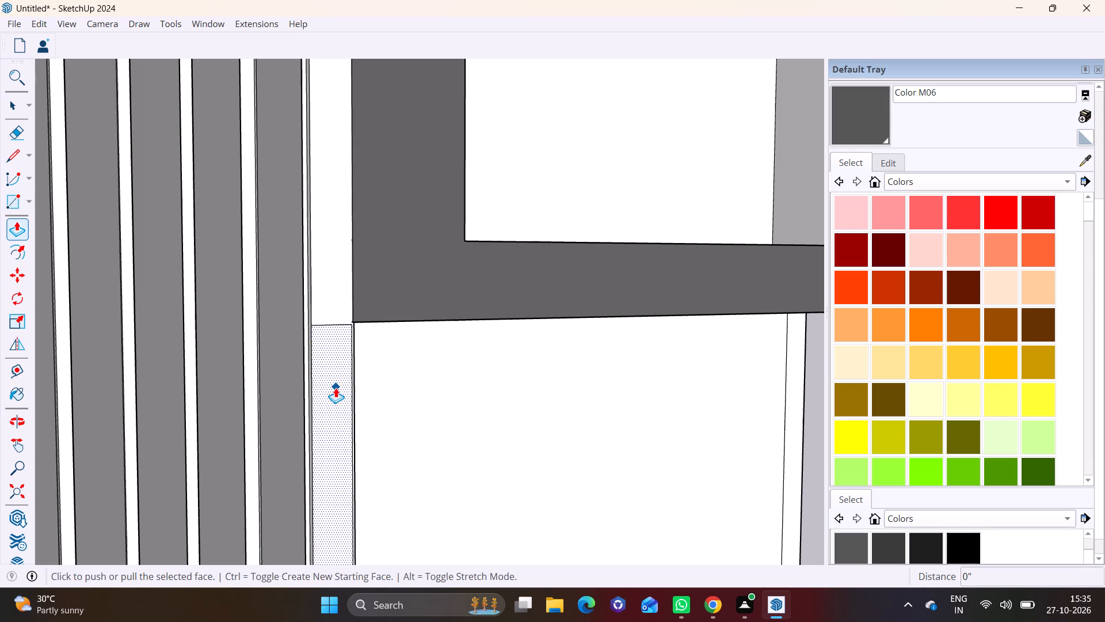
left_click(336, 388)
left_click(333, 396)
middle_click_drag(437, 442, 251, 450)
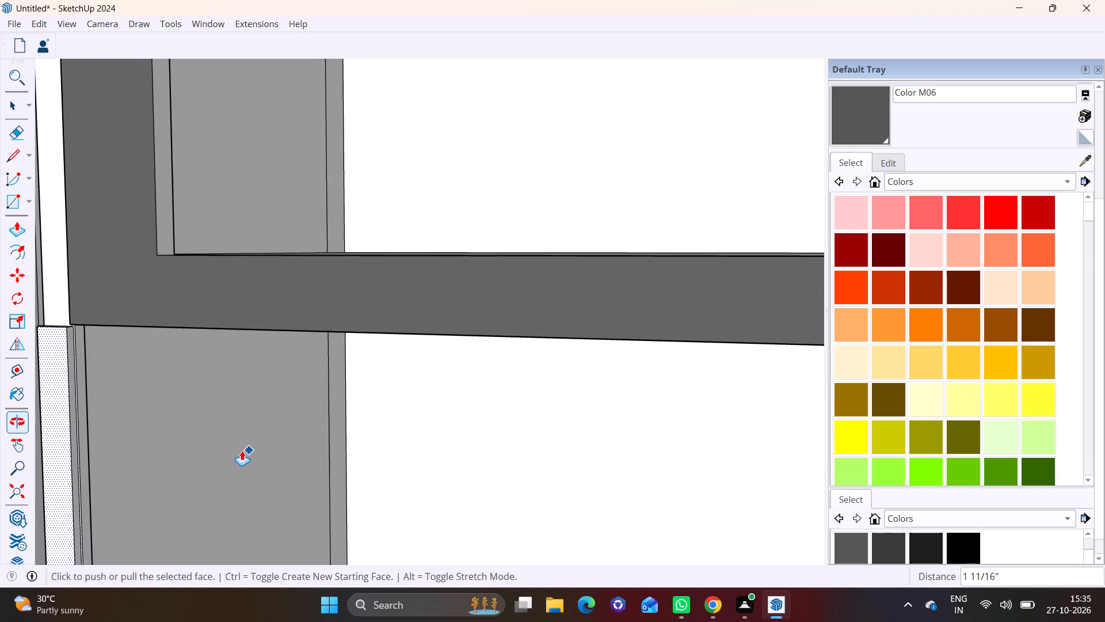
scroll(199, 450, "down", 2)
middle_click_drag(166, 456, 305, 324, "shift")
middle_click_drag(300, 403, 249, 408)
scroll(230, 414, "up", 2)
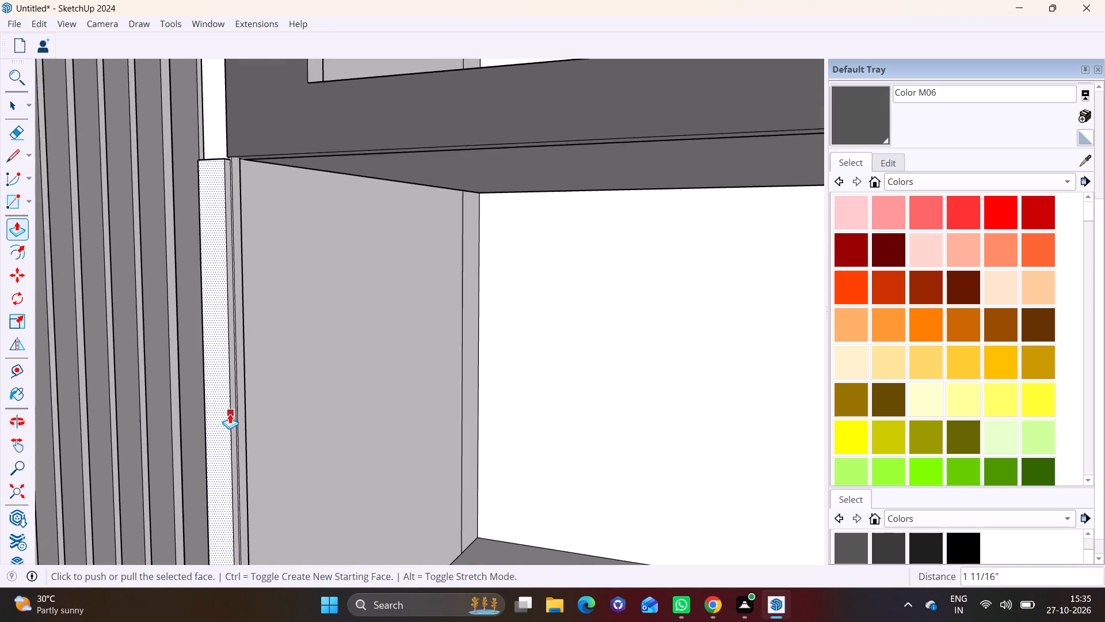
scroll(230, 414, "up", 1)
left_click(220, 404)
left_click(216, 404)
key("space")
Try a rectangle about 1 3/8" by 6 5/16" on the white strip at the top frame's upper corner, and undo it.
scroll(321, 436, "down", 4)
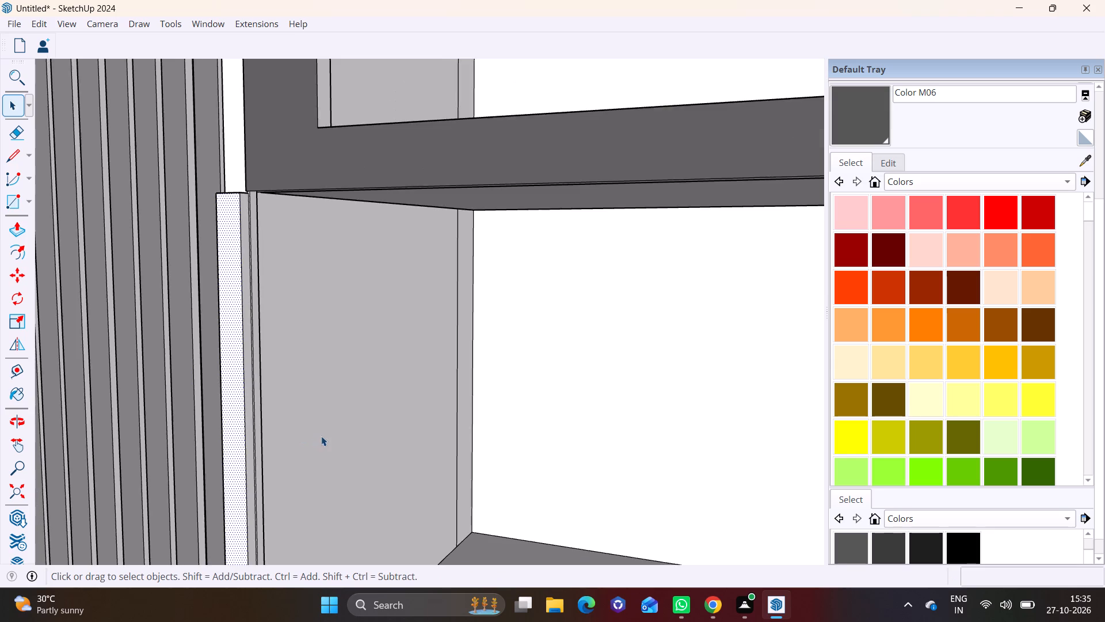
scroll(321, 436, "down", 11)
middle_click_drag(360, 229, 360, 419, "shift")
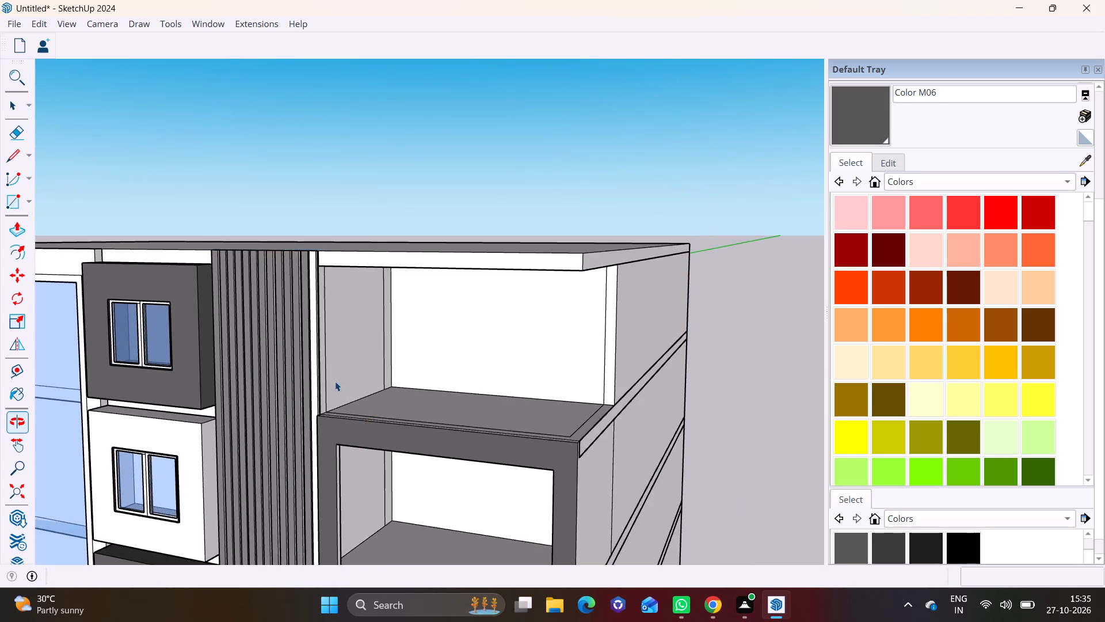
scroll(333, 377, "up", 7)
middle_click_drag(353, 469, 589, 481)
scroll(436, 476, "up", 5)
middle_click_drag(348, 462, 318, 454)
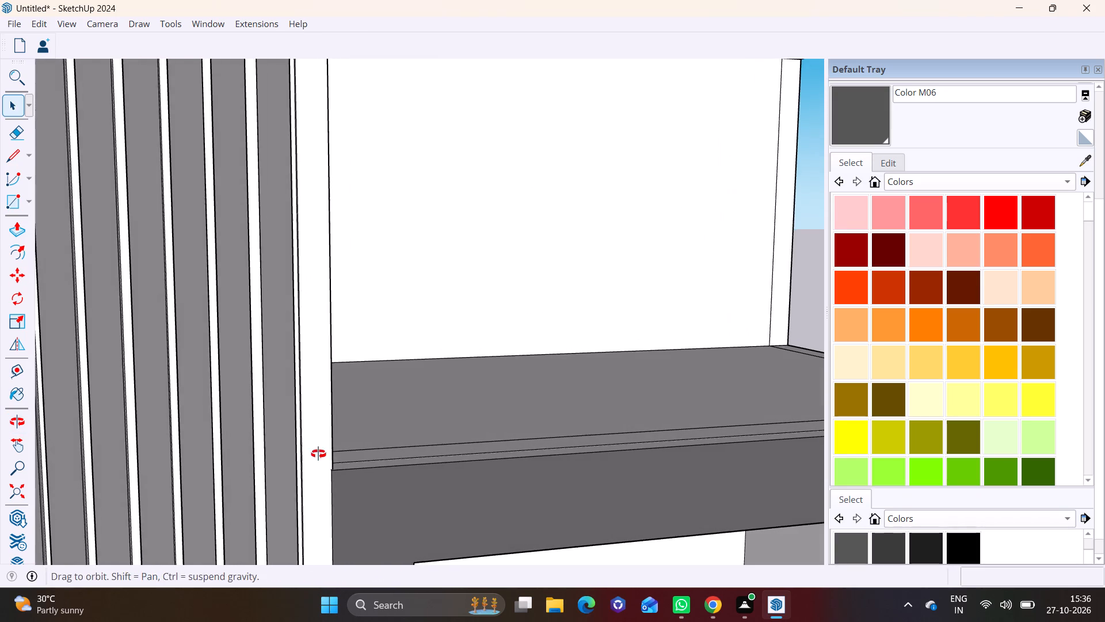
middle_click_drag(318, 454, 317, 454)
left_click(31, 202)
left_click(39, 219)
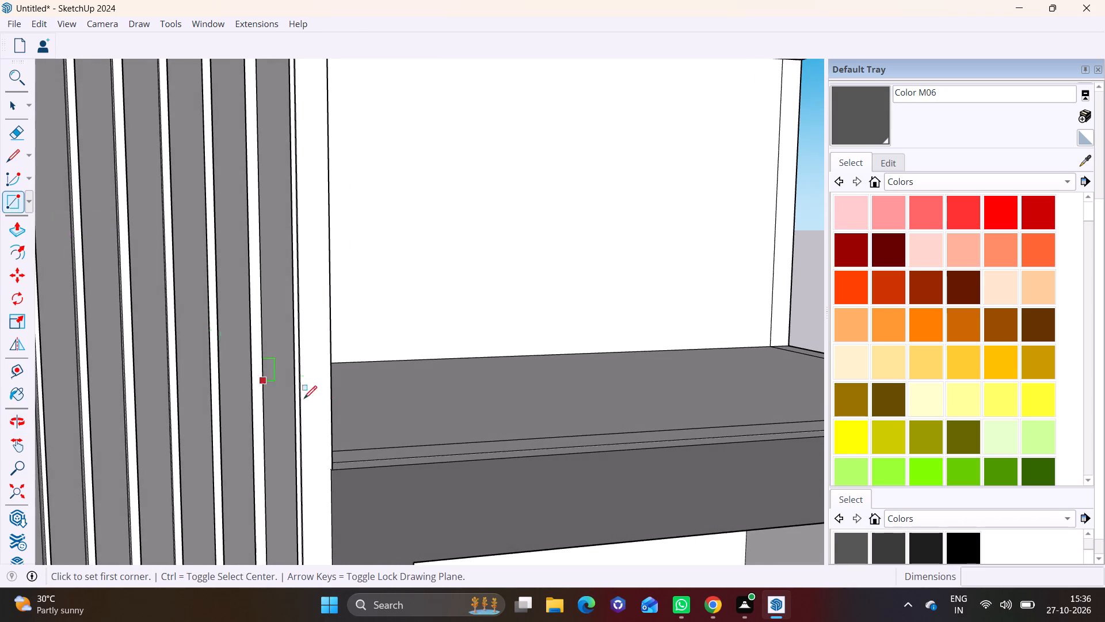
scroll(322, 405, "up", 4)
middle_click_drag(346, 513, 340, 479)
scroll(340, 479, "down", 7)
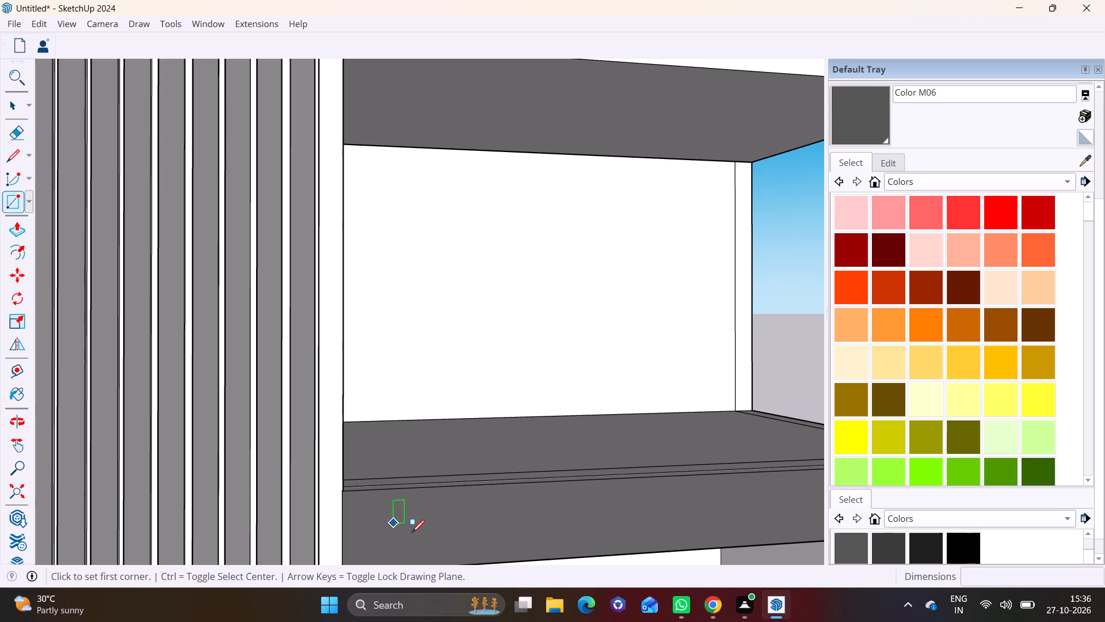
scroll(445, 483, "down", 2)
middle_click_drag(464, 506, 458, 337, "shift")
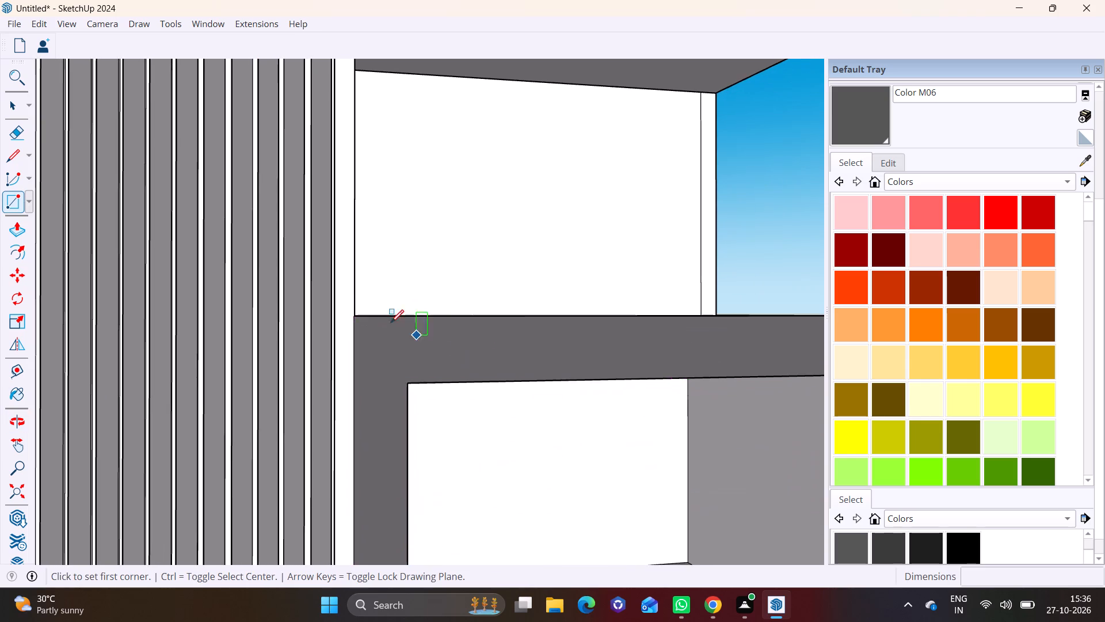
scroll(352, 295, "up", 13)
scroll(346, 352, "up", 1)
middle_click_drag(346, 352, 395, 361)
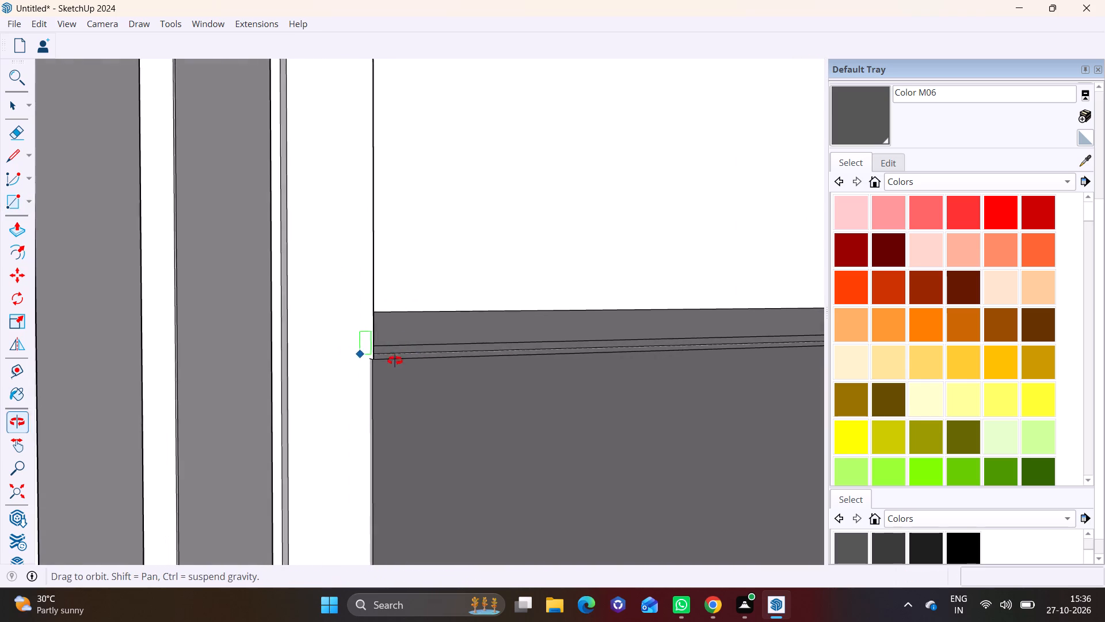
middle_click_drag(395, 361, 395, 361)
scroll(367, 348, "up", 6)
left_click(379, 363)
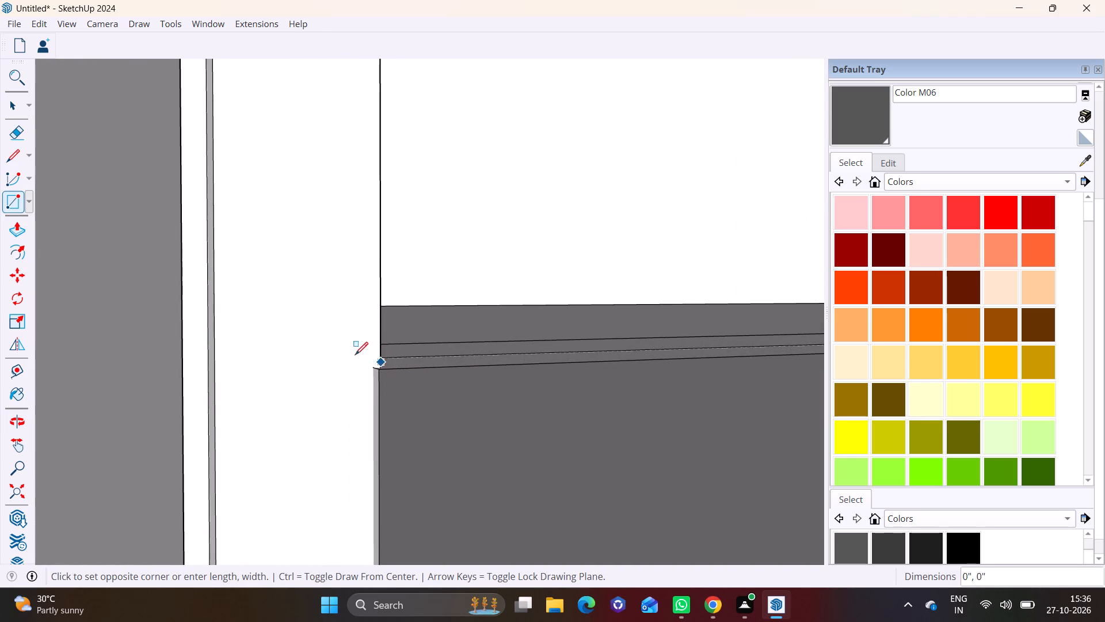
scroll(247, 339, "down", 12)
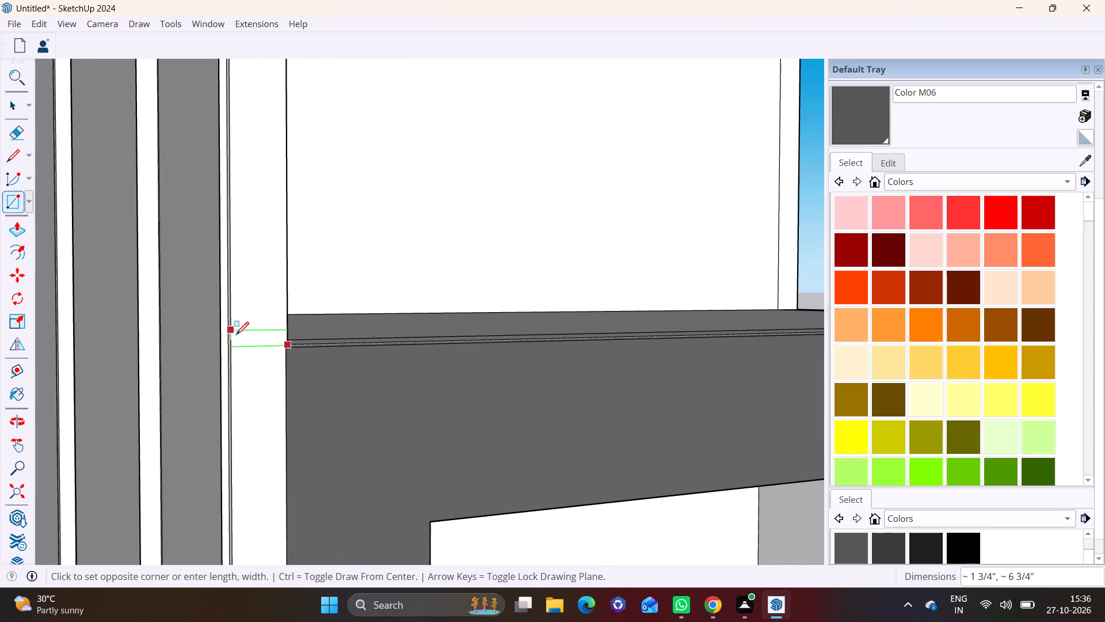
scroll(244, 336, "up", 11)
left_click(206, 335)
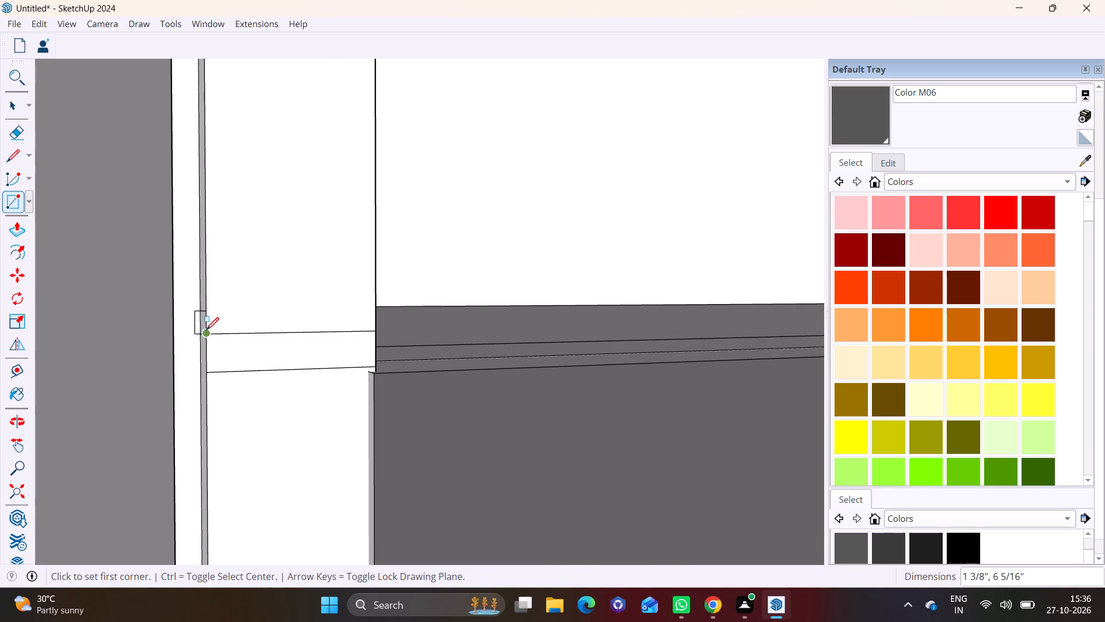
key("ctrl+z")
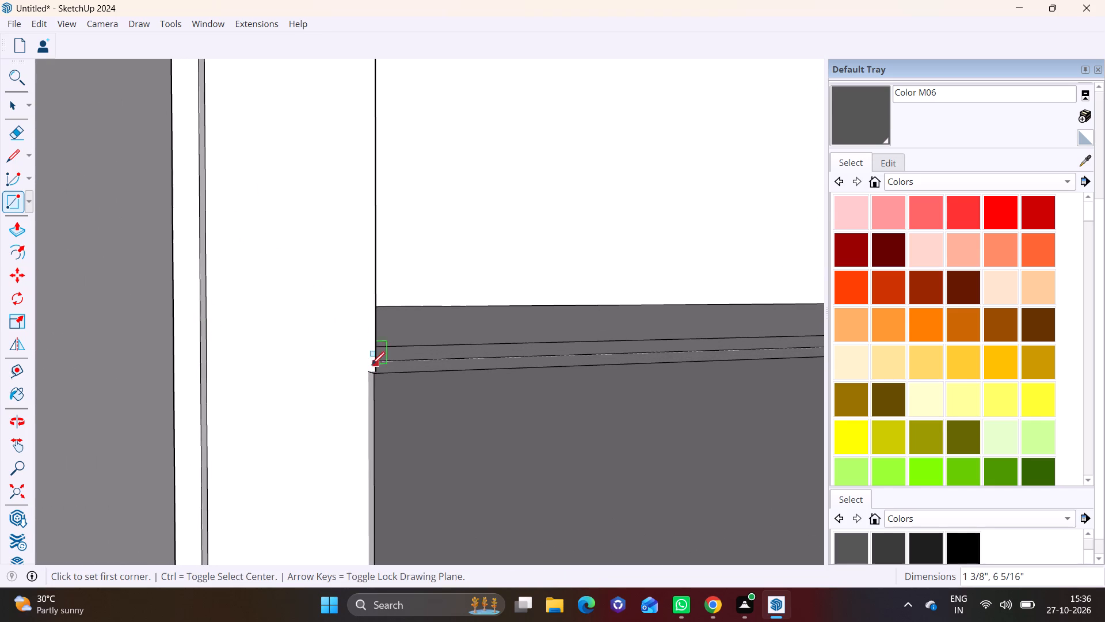
Draw a rectangle about 6" by 11' on the white strip from the top frame's upper corner to the roof edge.
left_click(374, 369)
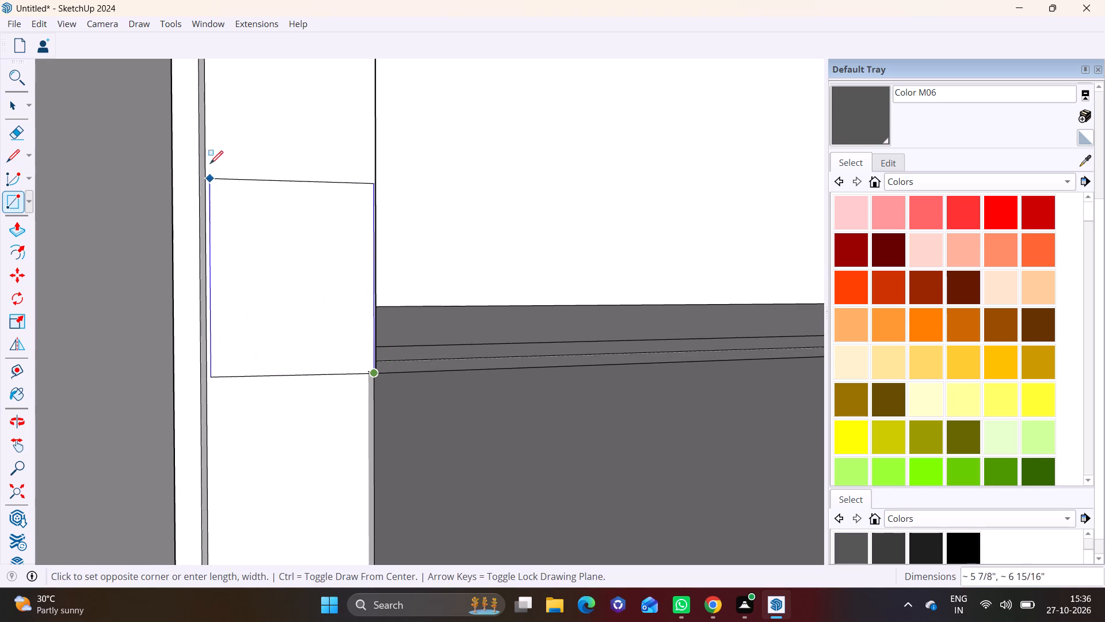
scroll(220, 149, "down", 20)
scroll(220, 149, "down", 5)
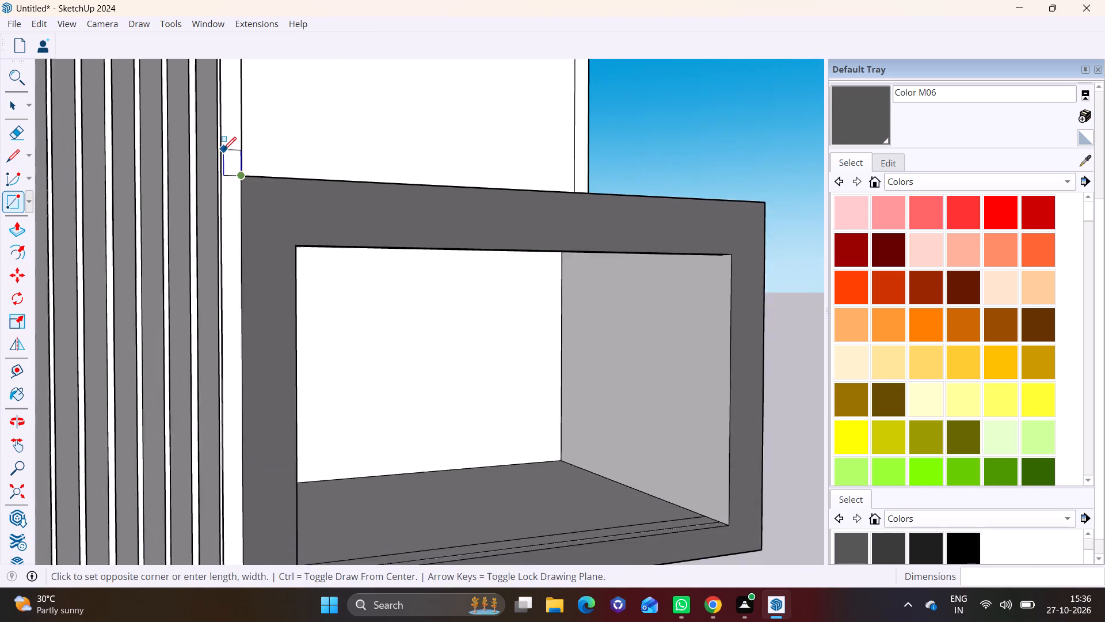
scroll(229, 142, "up", 1, "shift")
middle_click_drag(229, 141, 151, 423, "shift")
middle_click_drag(143, 121, 201, 374, "shift")
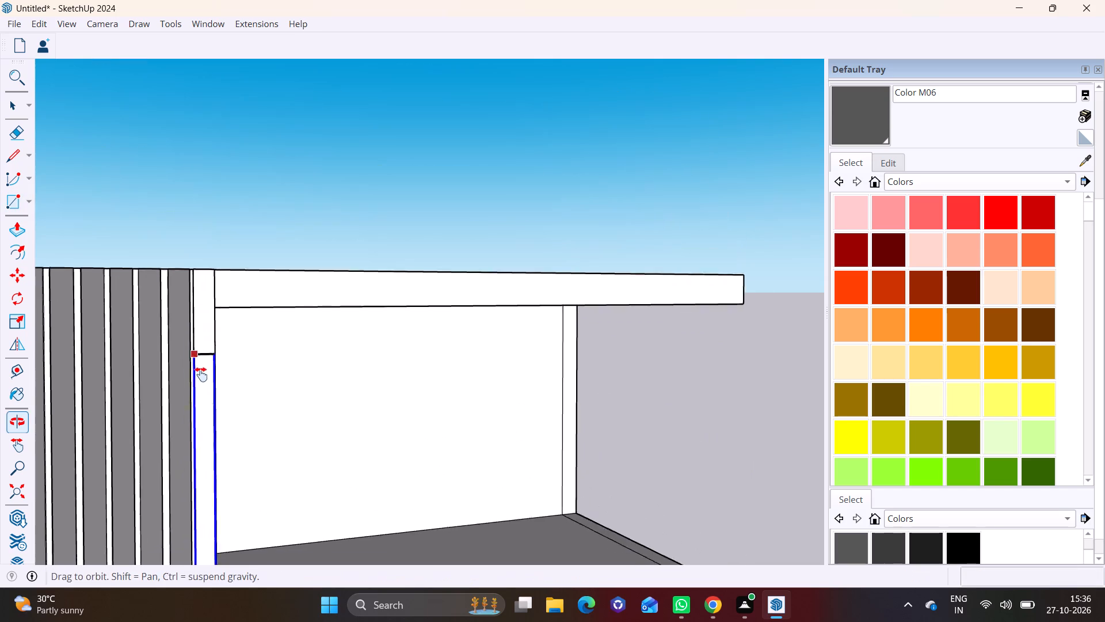
middle_click_drag(201, 374, 201, 376, "shift")
scroll(214, 338, "up", 5)
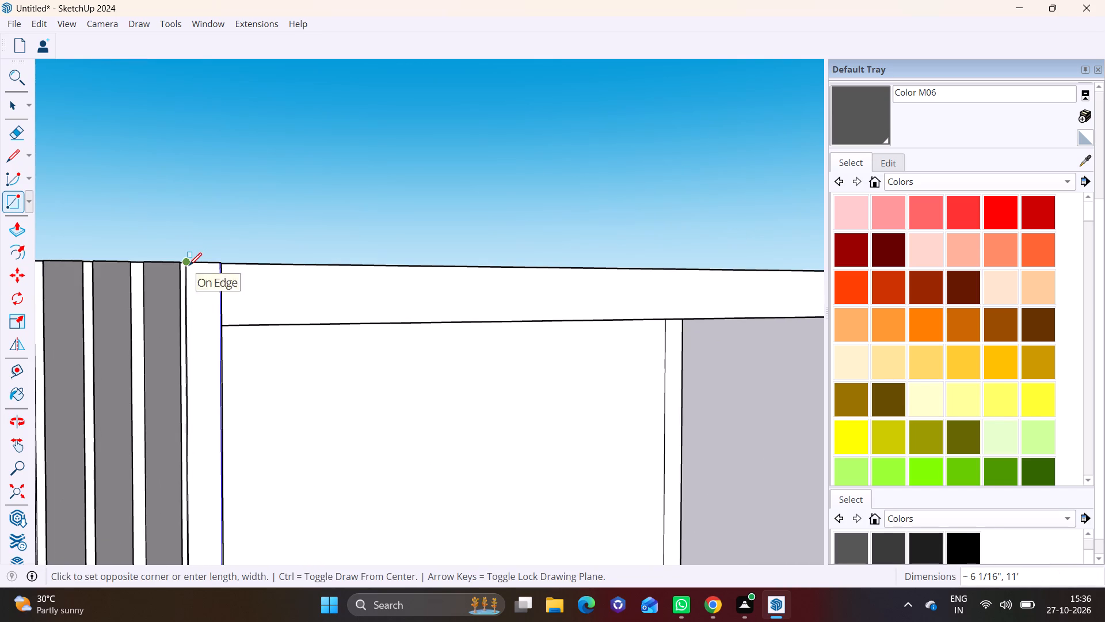
left_click(189, 266)
key("space")
Push/Pull the redrawn strip rectangle between the top frame and the roof edge outward by about 2 5/8", and clear the selection.
left_click(209, 338)
scroll(232, 381, "down", 1)
middle_click_drag(285, 454, 127, 468)
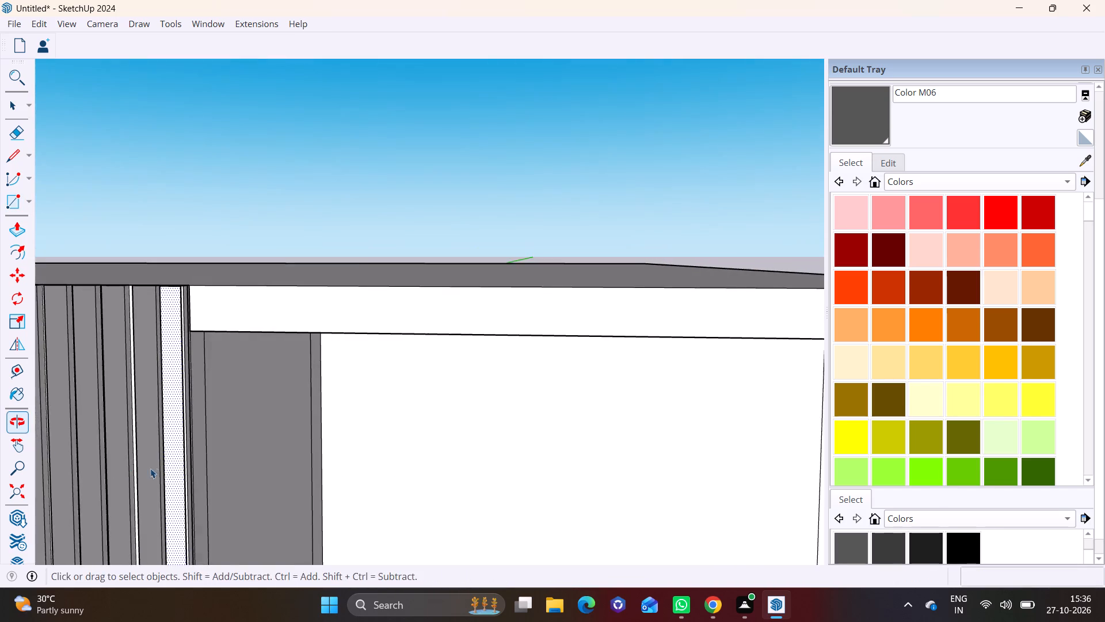
scroll(158, 468, "down", 2)
middle_click_drag(184, 482, 253, 314, "shift")
left_click(20, 221)
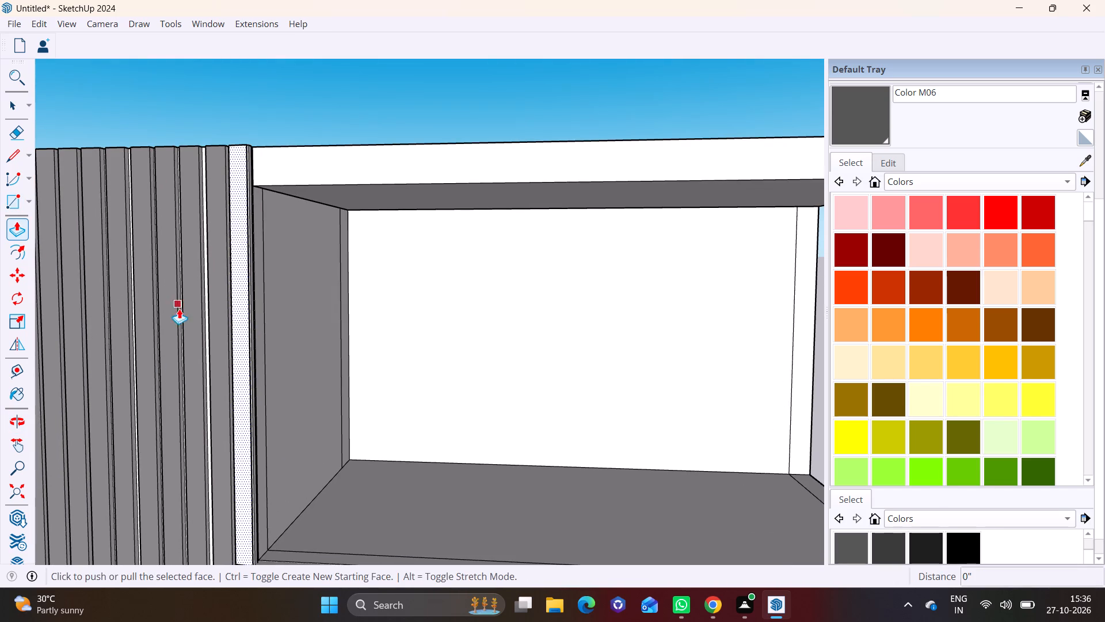
left_click(244, 348)
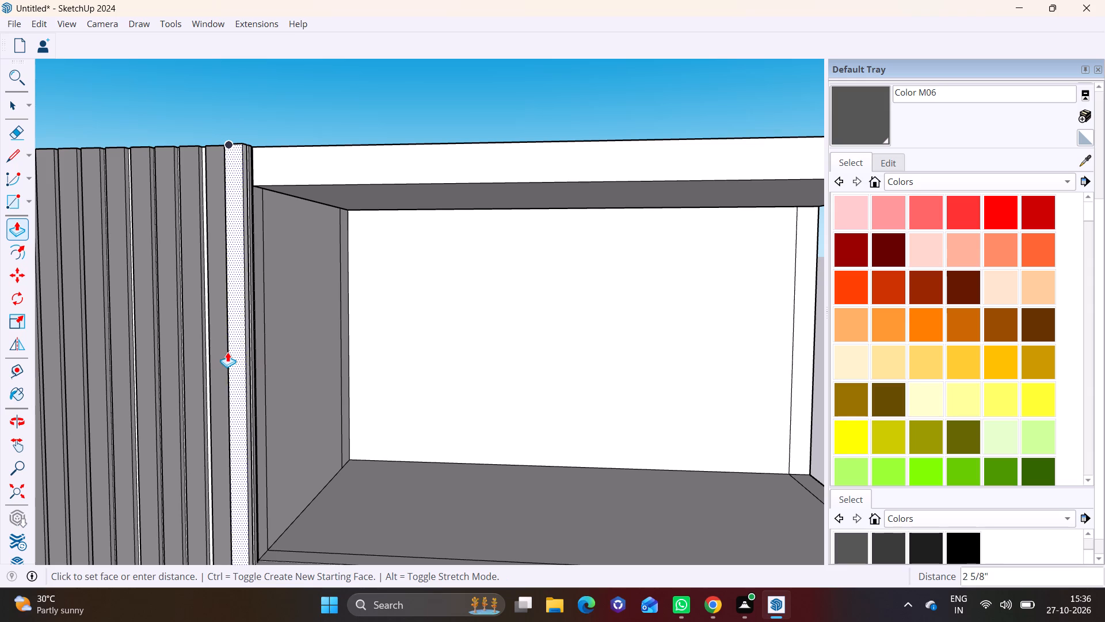
left_click(225, 352)
key("space")
scroll(250, 370, "down", 12)
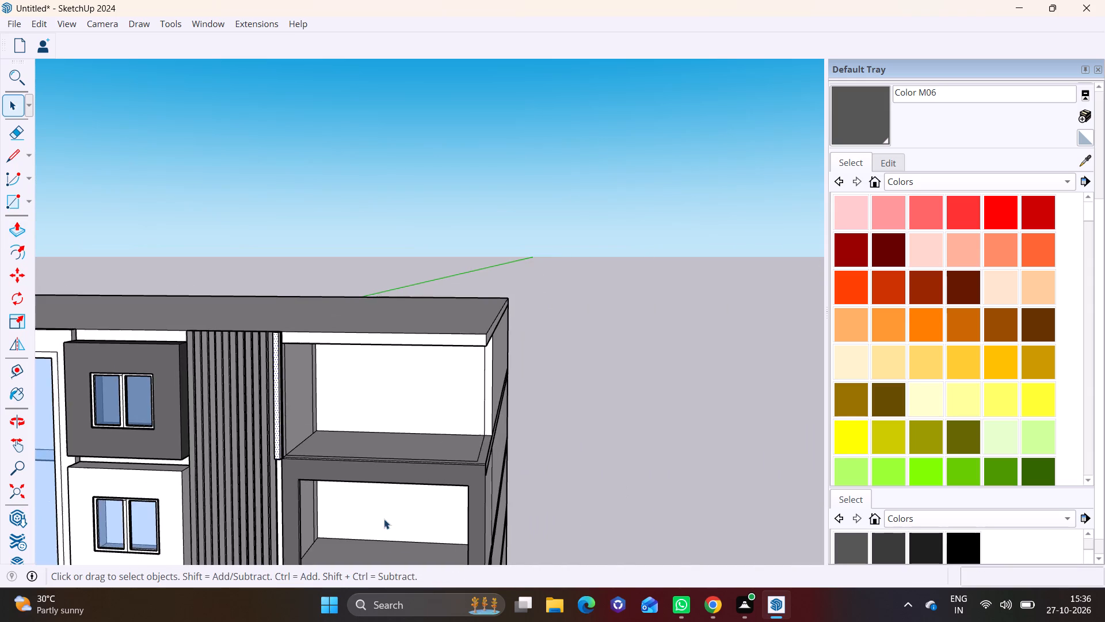
middle_click_drag(370, 515, 378, 314, "shift")
key("space")
left_click(558, 466)
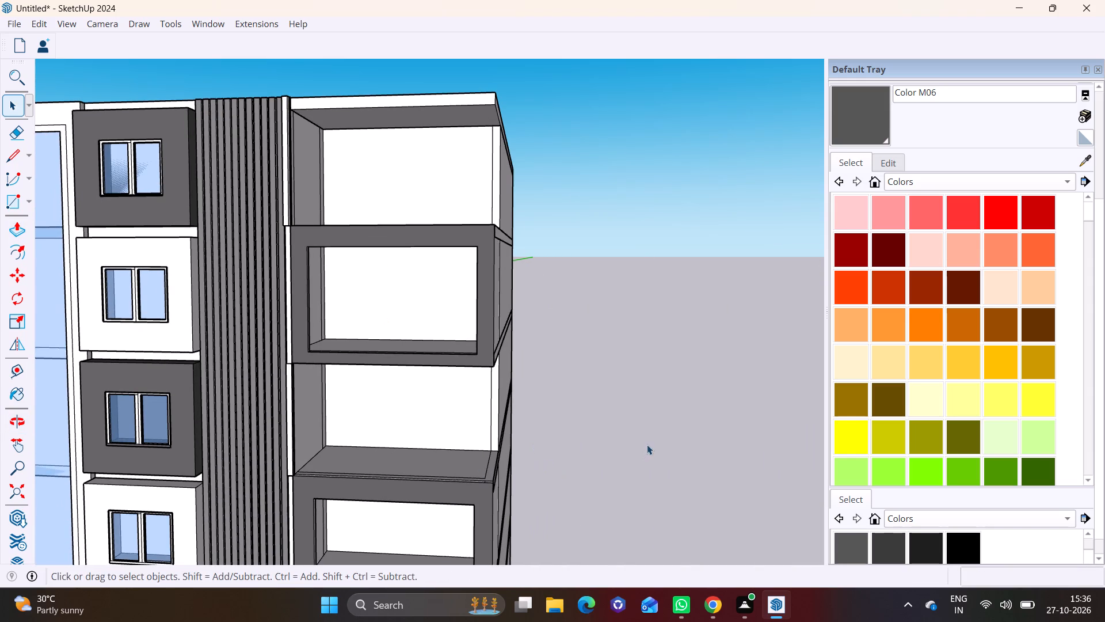
left_click(647, 445)
Examine the extruded white strips beside the open balconies from the building's side, up close, and across the whole facade.
middle_click_drag(417, 420, 145, 399)
scroll(283, 423, "down", 1)
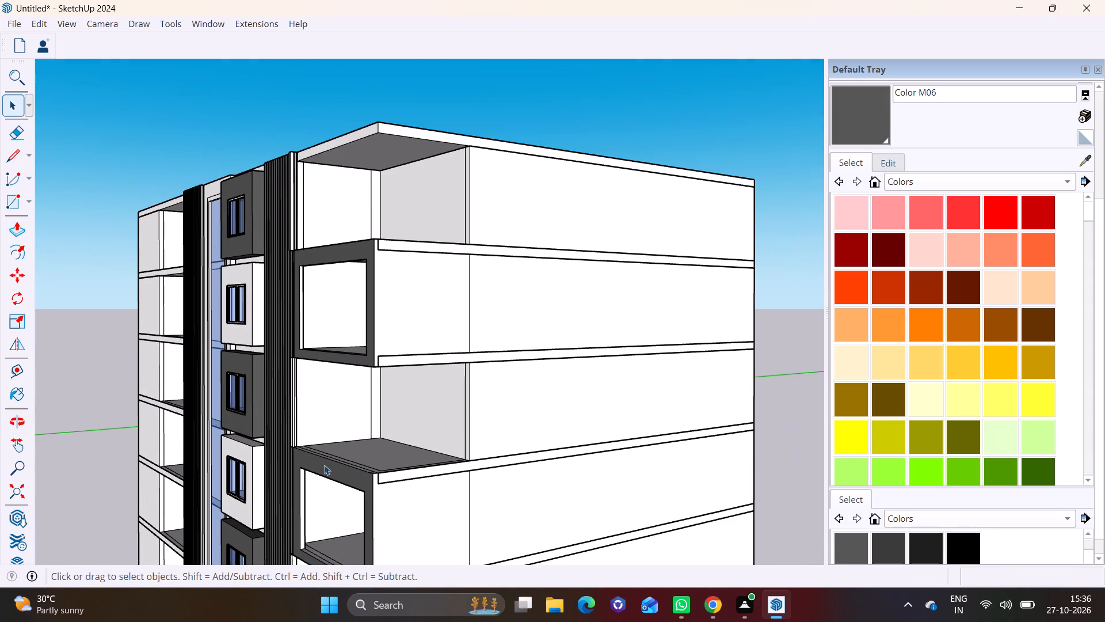
middle_click_drag(334, 476, 329, 401, "shift")
scroll(296, 270, "up", 14)
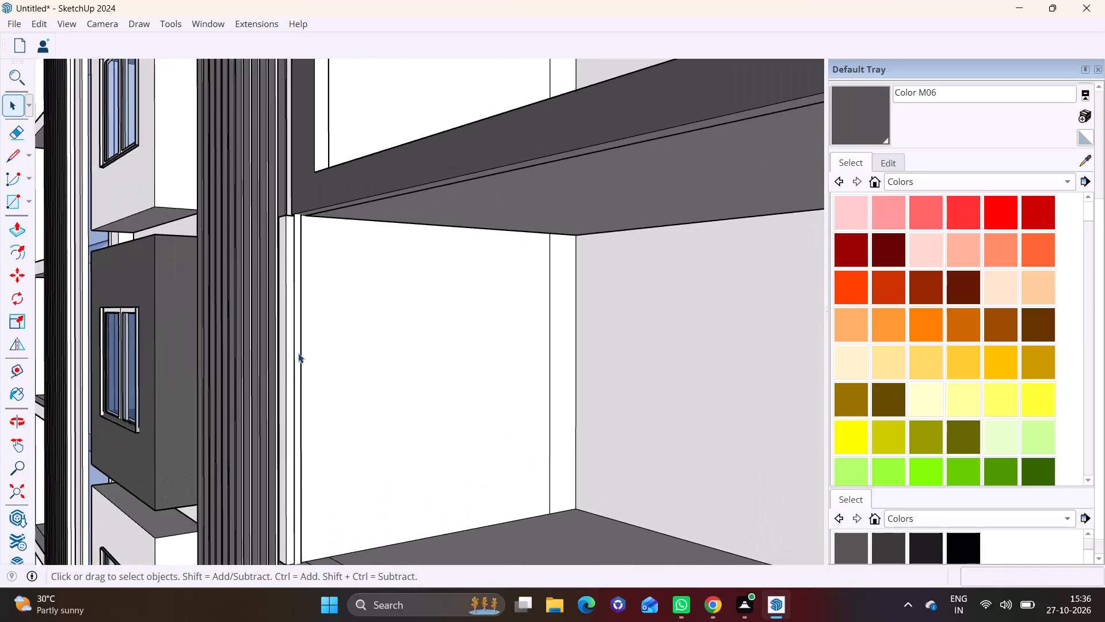
scroll(298, 353, "up", 2)
scroll(315, 356, "down", 20)
middle_click_drag(482, 484, 439, 351, "shift")
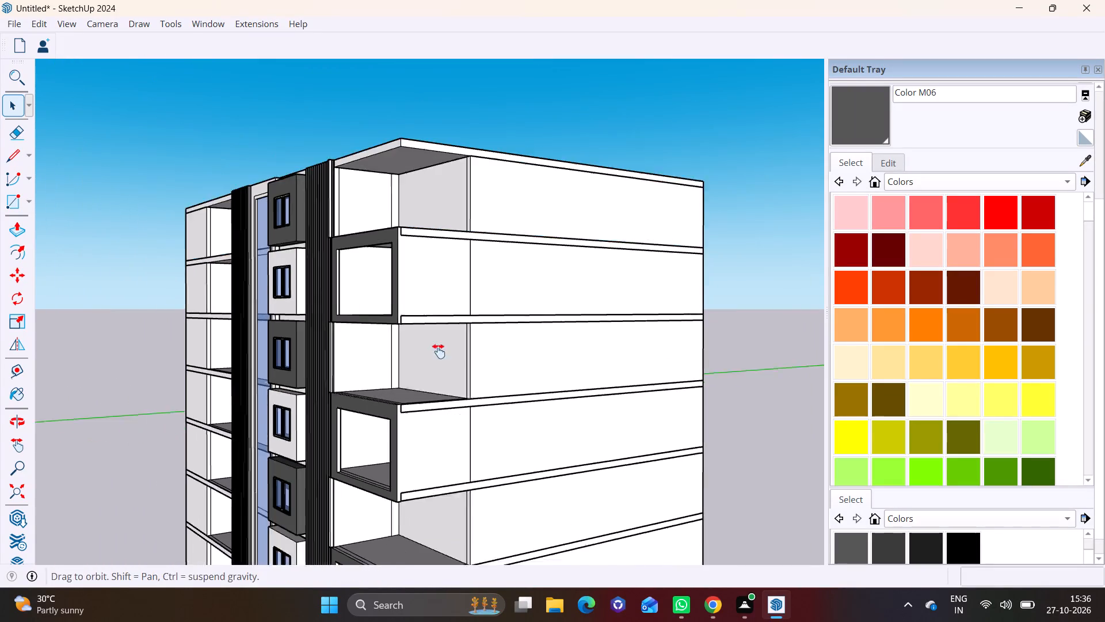
middle_click_drag(439, 351, 428, 331, "shift")
middle_click_drag(422, 429, 586, 438, "shift")
middle_click_drag(574, 512, 767, 509)
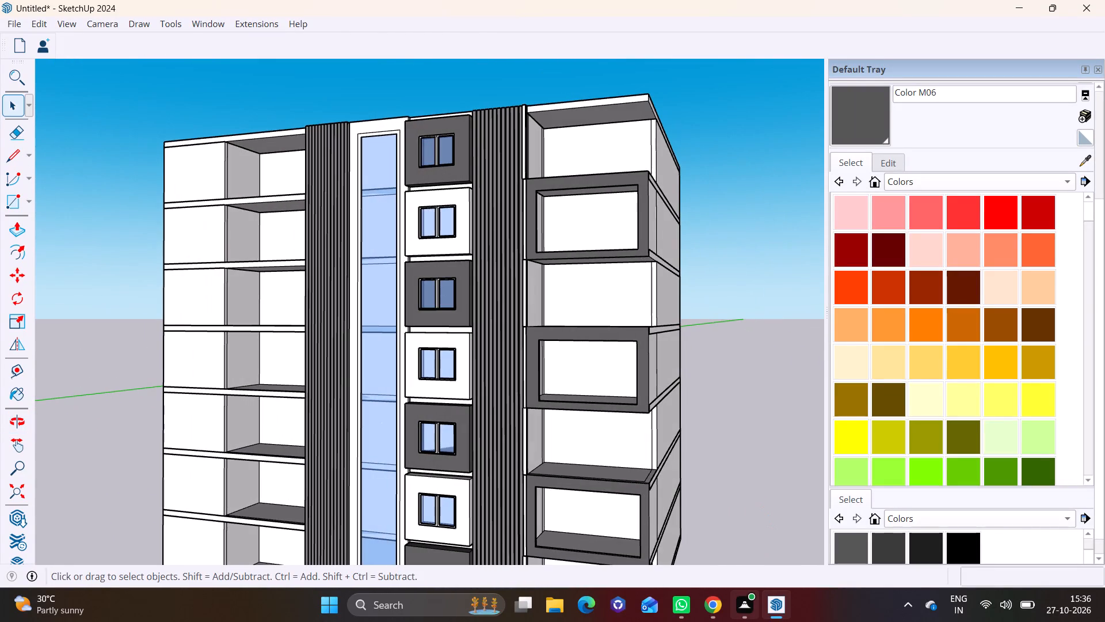
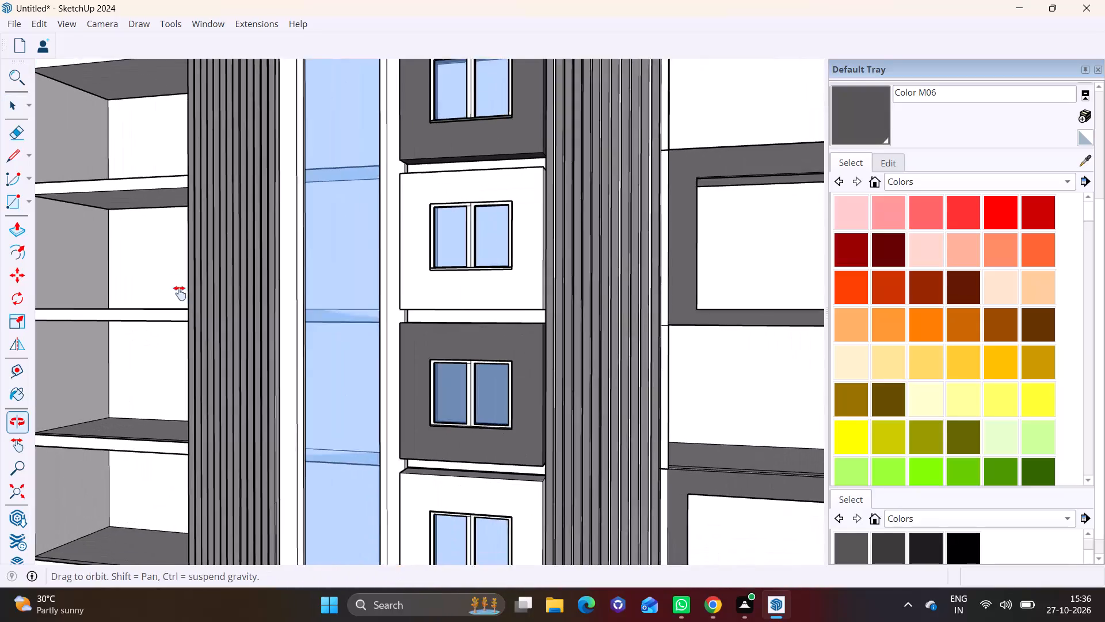
Examine the facade from the framed balconies around to the open balconies on the opposite side.
middle_click_drag(426, 418, 337, 264, "shift")
scroll(428, 341, "down", 2)
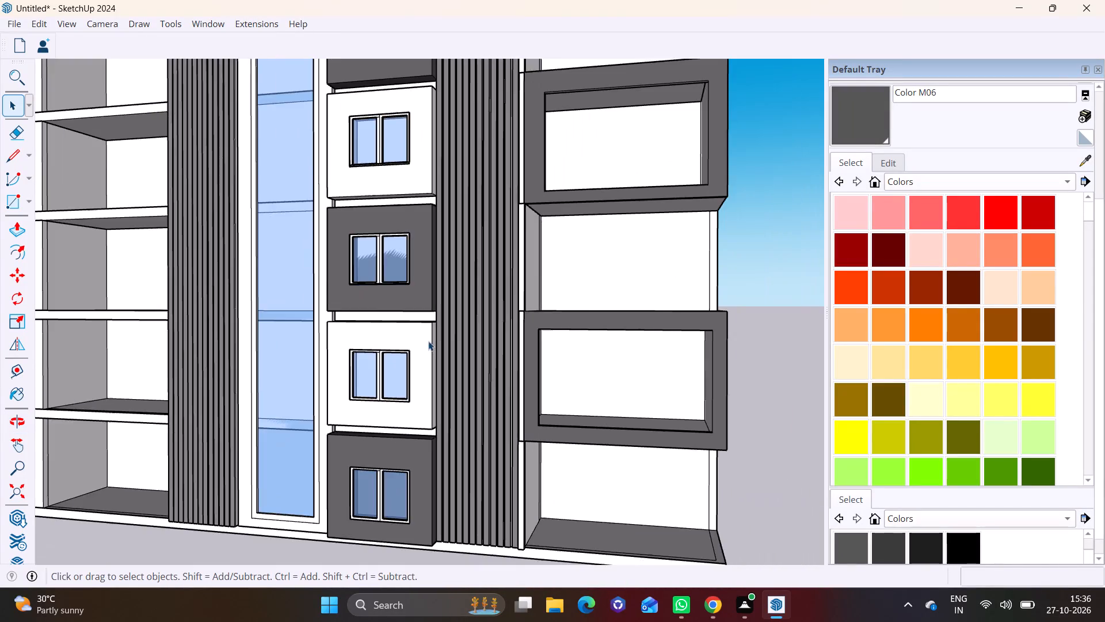
scroll(428, 341, "down", 5)
middle_click_drag(460, 392, 322, 381, "shift")
middle_click_drag(414, 380, 377, 376)
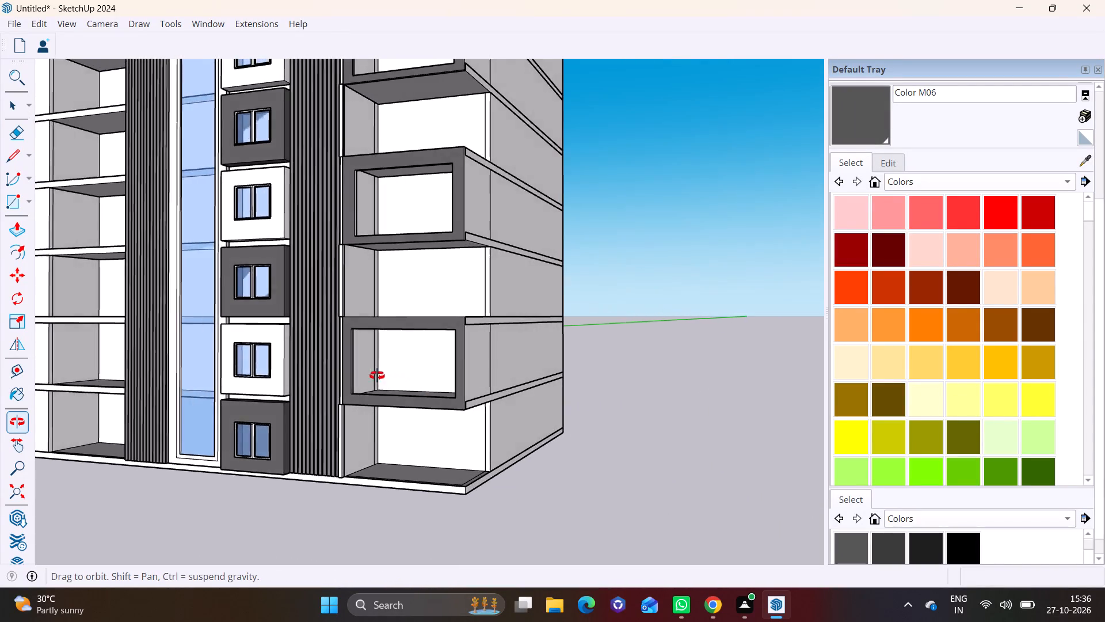
middle_click_drag(377, 376, 274, 374)
middle_click_drag(432, 369, 398, 378, "shift")
middle_click_drag(333, 347, 651, 421, "shift")
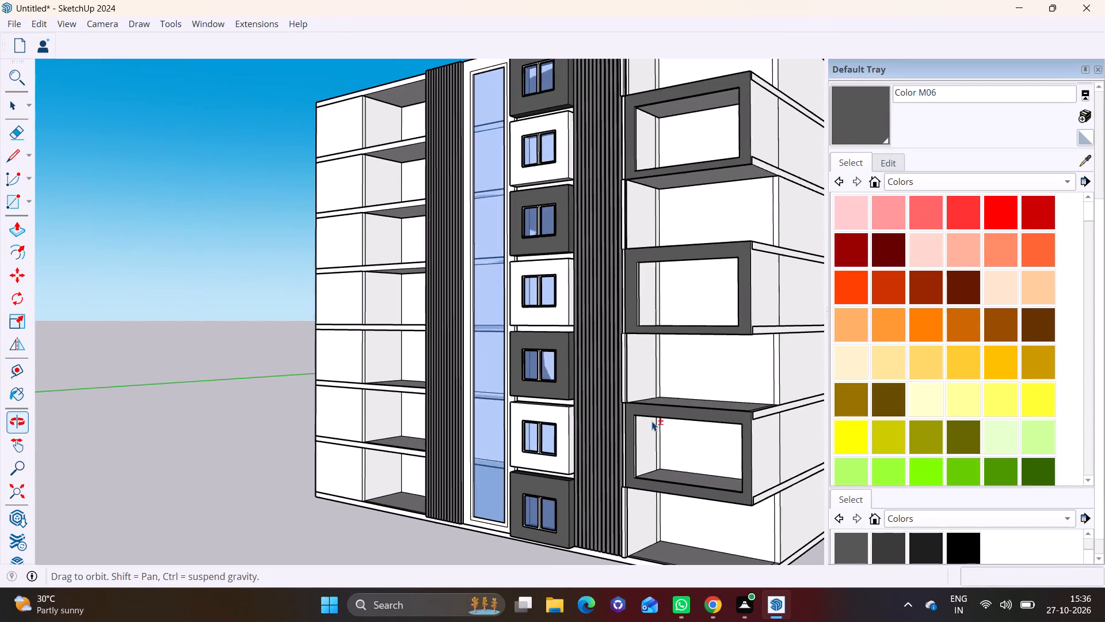
middle_click_drag(459, 397, 544, 415)
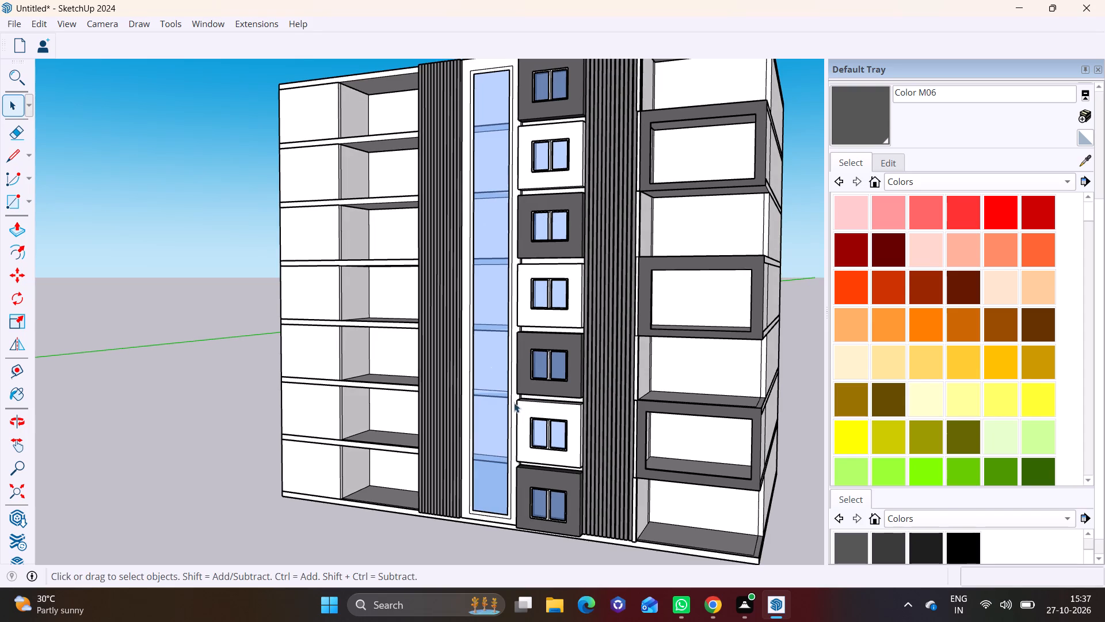
middle_click_drag(553, 428, 708, 426)
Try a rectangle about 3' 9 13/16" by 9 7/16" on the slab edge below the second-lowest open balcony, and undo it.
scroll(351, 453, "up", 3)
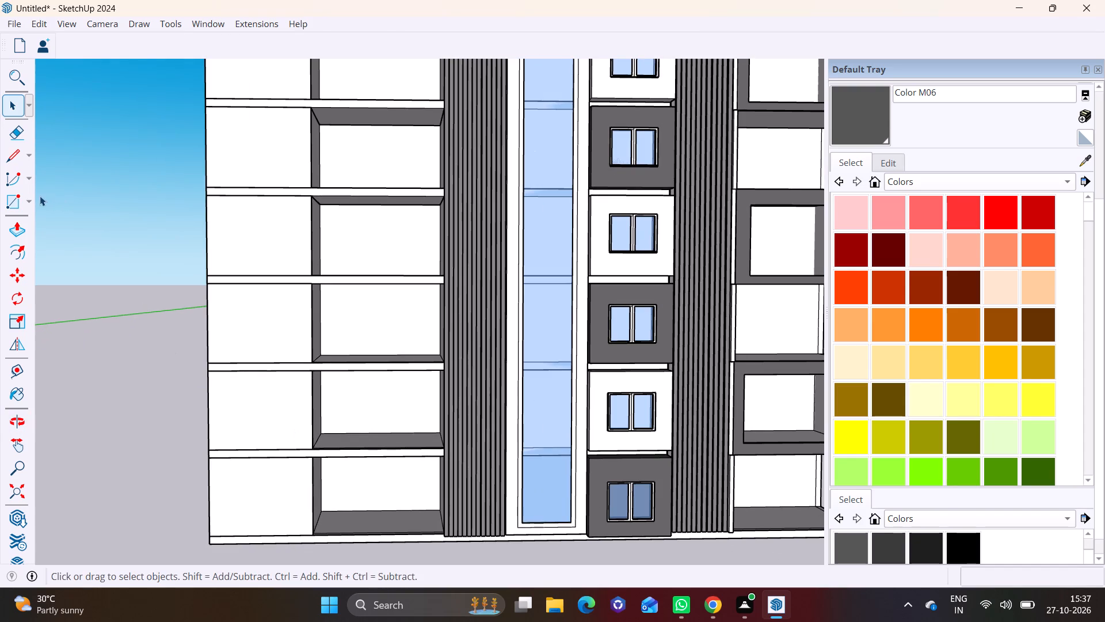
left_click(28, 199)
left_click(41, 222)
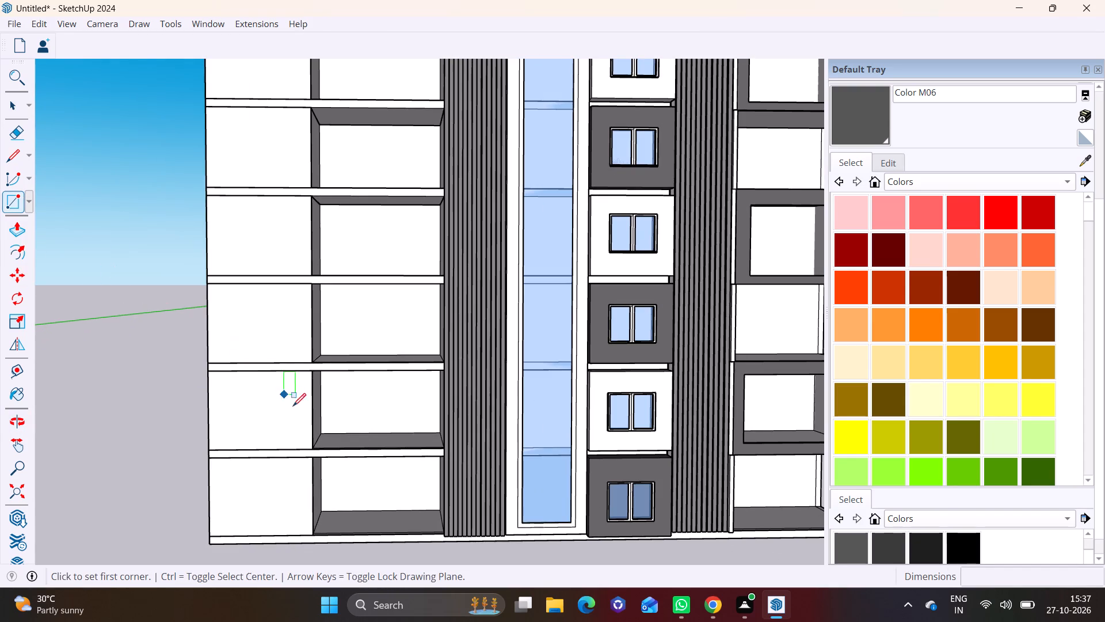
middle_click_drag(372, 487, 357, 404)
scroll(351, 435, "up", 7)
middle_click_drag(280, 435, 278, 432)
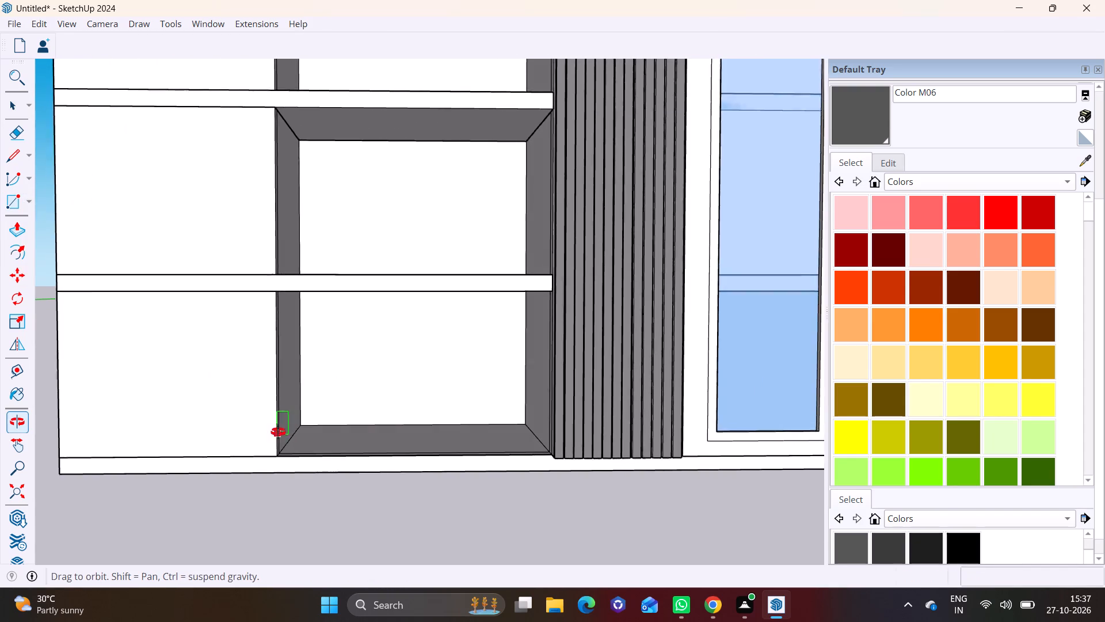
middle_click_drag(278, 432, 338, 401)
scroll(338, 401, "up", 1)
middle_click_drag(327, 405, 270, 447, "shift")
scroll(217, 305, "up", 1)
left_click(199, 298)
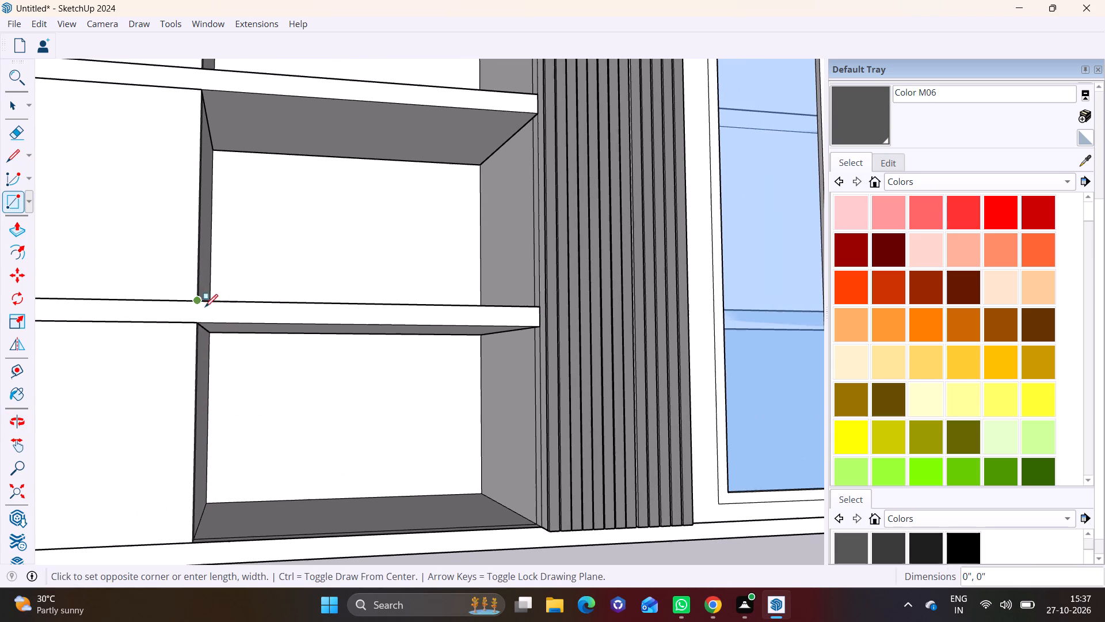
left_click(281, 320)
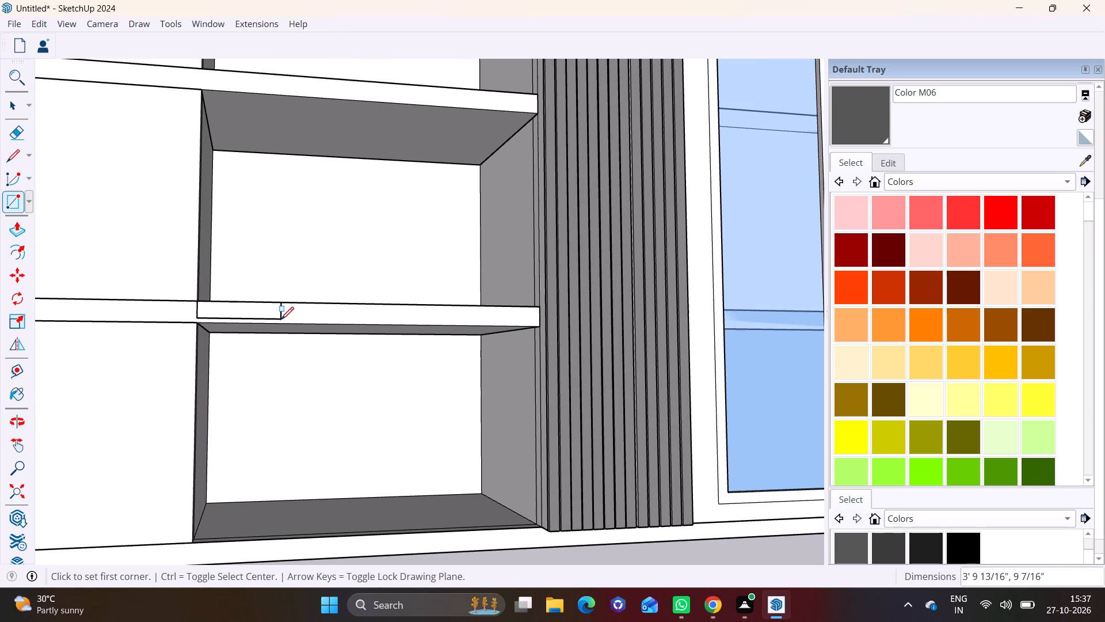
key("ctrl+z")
Draw a full-height rectangle on that slab edge from the balcony's outer corner, and delete the face covering the opening below.
left_click(197, 302)
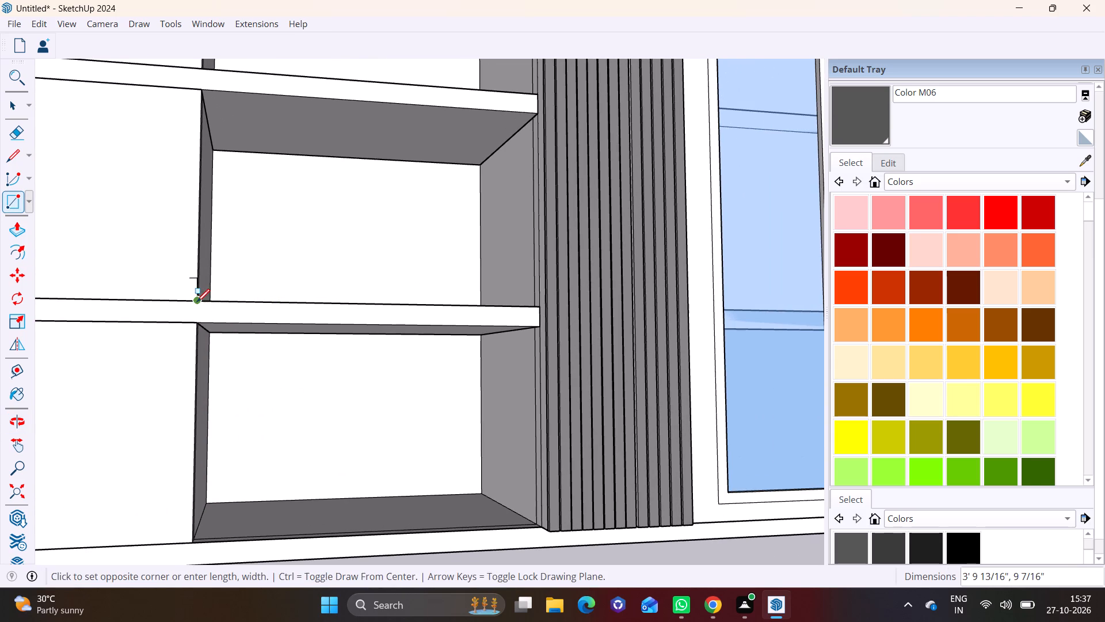
left_click(299, 324)
key("space")
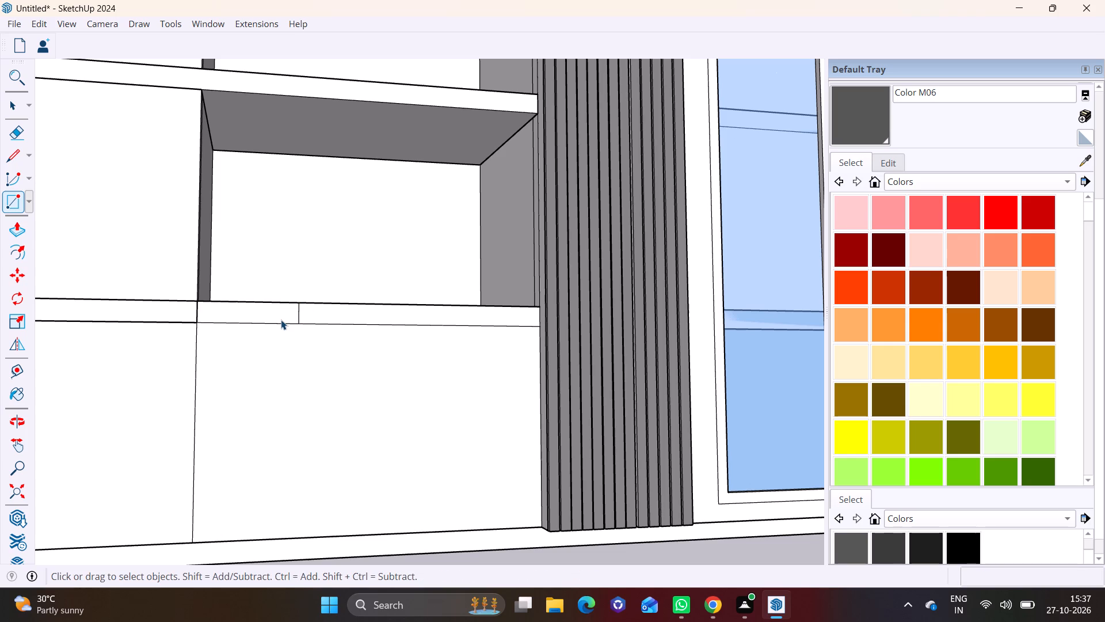
key("space")
left_click(319, 369)
key("Delete")
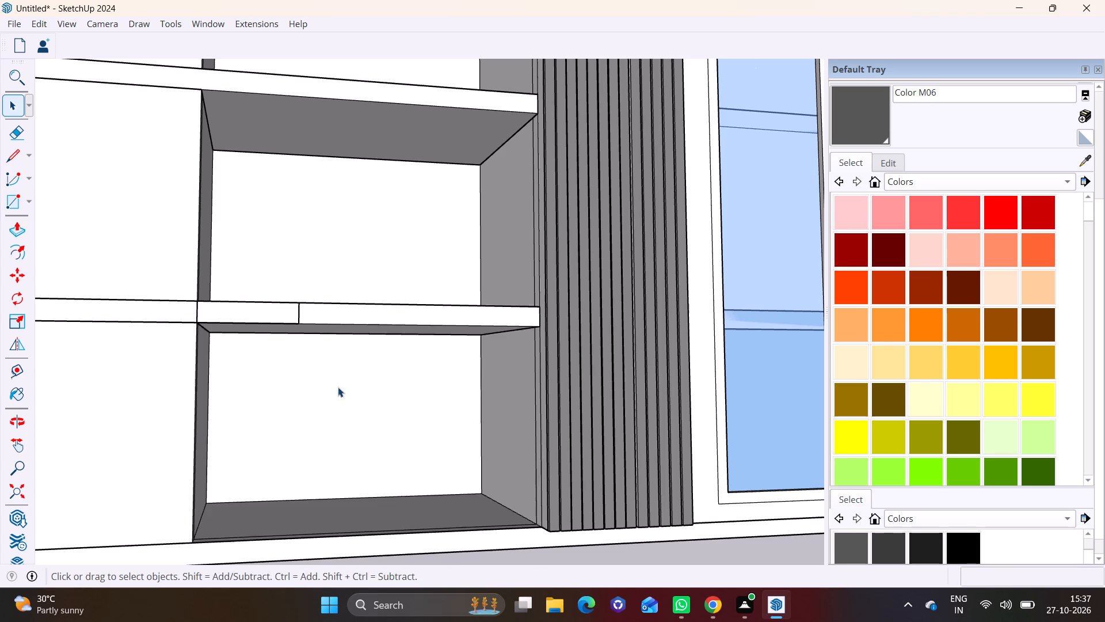
Push/Pull the slab-edge rectangle outward by about 5 11/16" to form a projecting block.
middle_click_drag(362, 363, 33, 491)
scroll(162, 353, "up", 5)
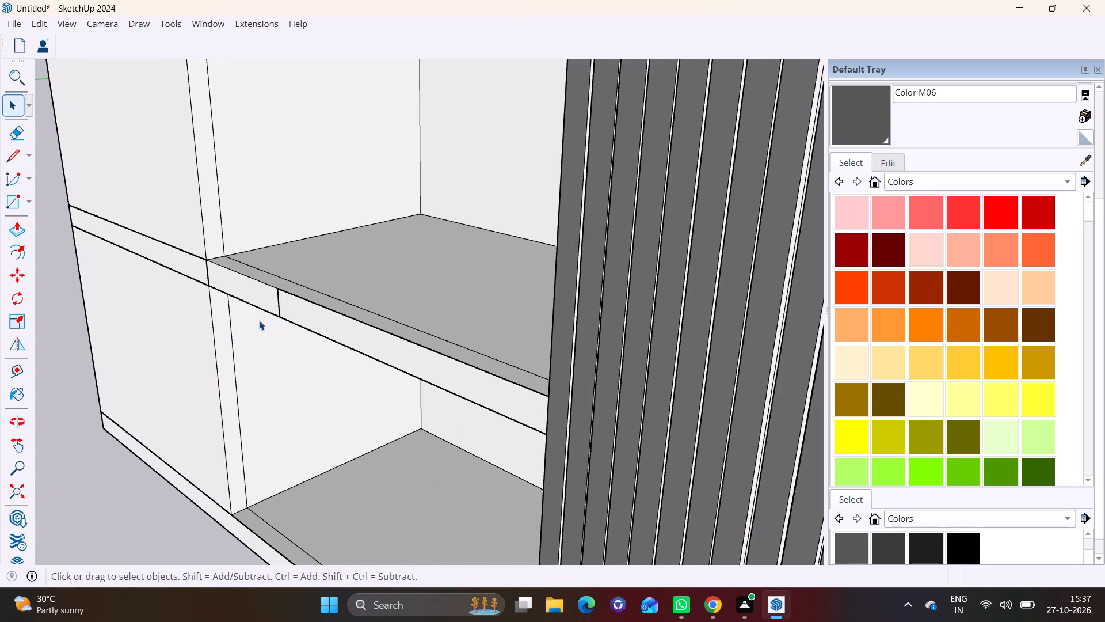
left_click(265, 298)
left_click(14, 231)
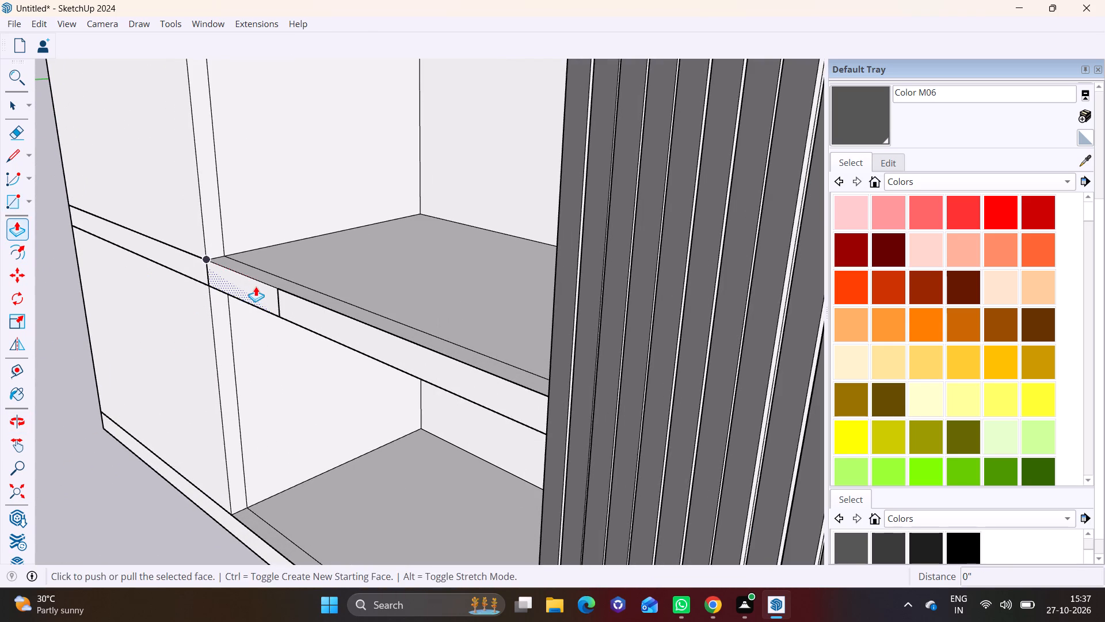
left_click(256, 286)
left_click(246, 288)
Push/Pull the block's end face about 12' 13/16" along the slab edge to the slatted panel.
middle_click_drag(294, 344, 403, 331)
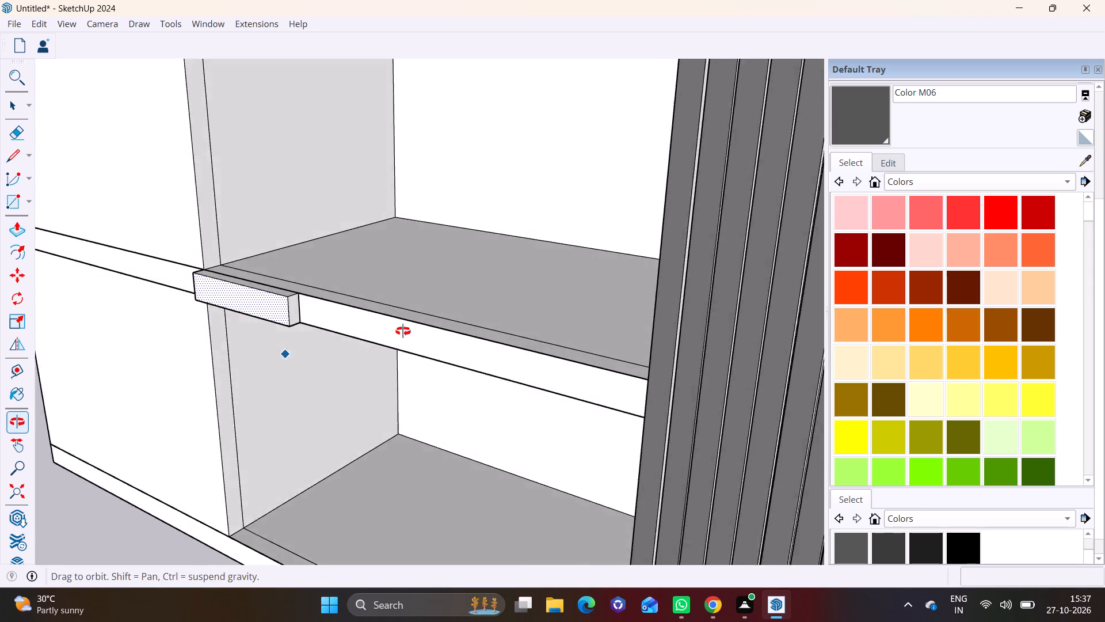
middle_click_drag(403, 331, 407, 331)
scroll(338, 341, "up", 5)
key("space")
left_click(312, 284)
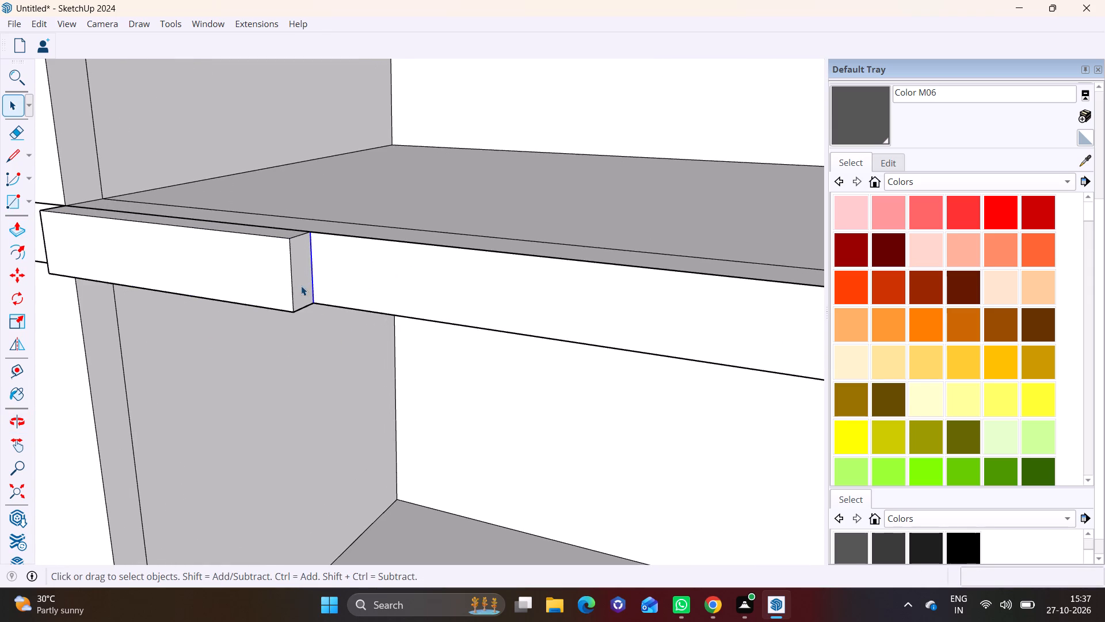
left_click(301, 286)
left_click(7, 225)
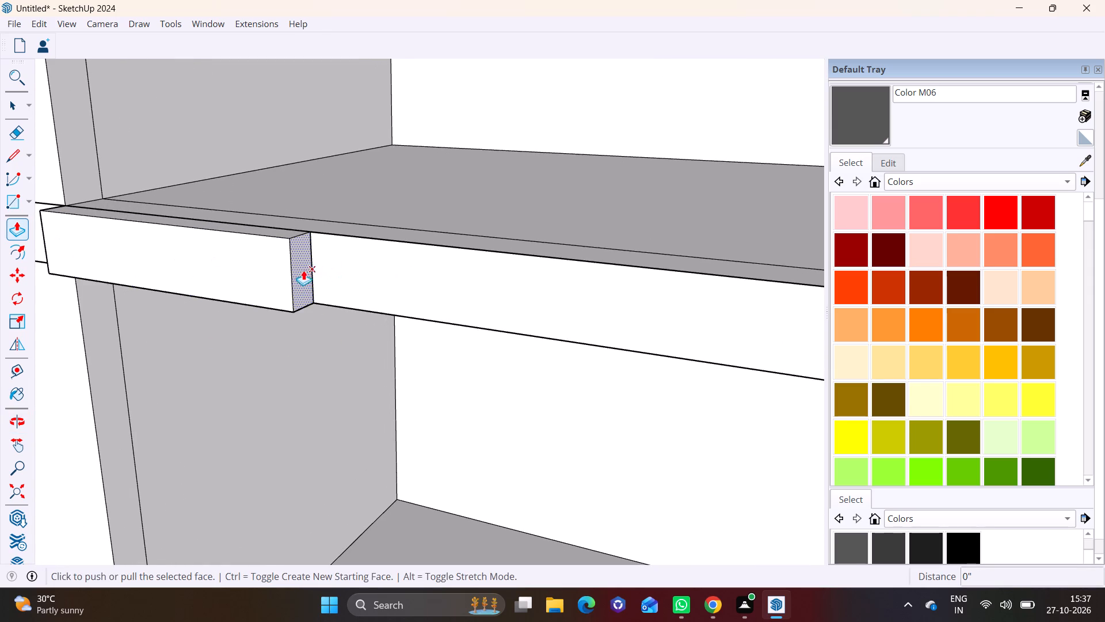
left_click(300, 270)
scroll(452, 291, "down", 7)
middle_click_drag(448, 306, 190, 347, "shift")
scroll(479, 394, "down", 2)
middle_click_drag(553, 439, 742, 440)
left_click(757, 399)
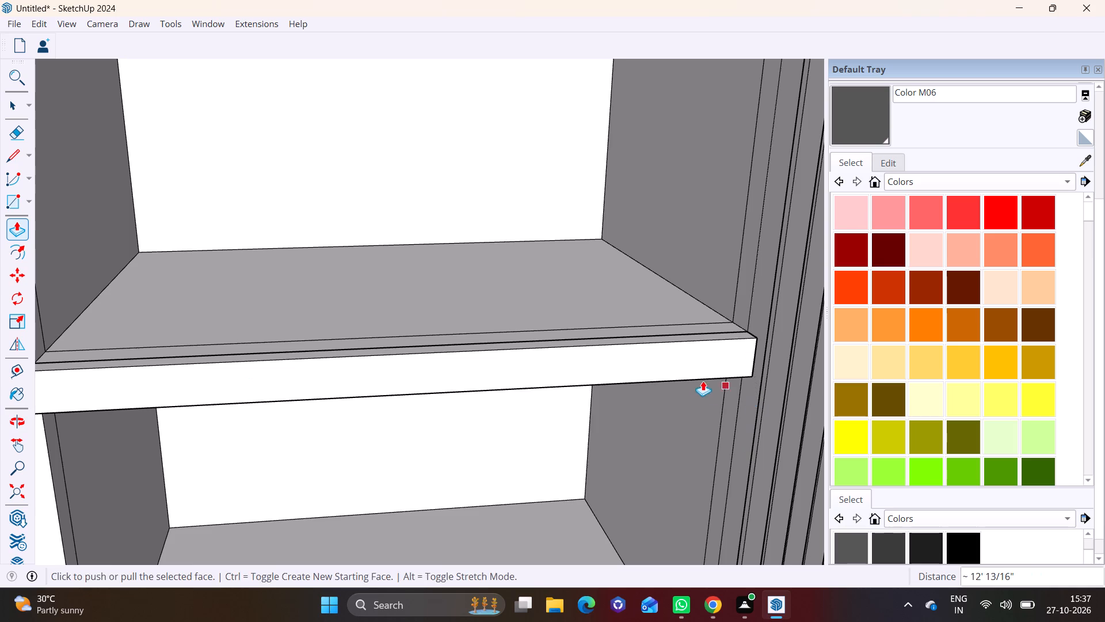
Draw a line across the top of the projecting bar near its end beside the slatted panel.
middle_click_drag(687, 384, 639, 479)
scroll(722, 445, "up", 3)
key("space")
left_click(16, 155)
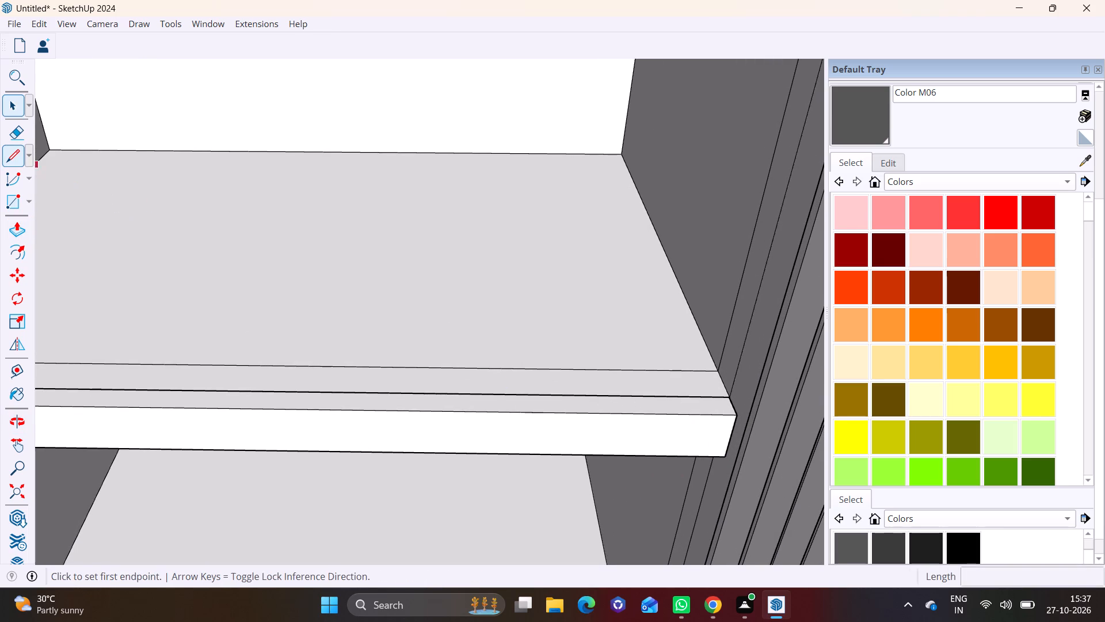
left_click(708, 399)
left_click(710, 417)
key("space")
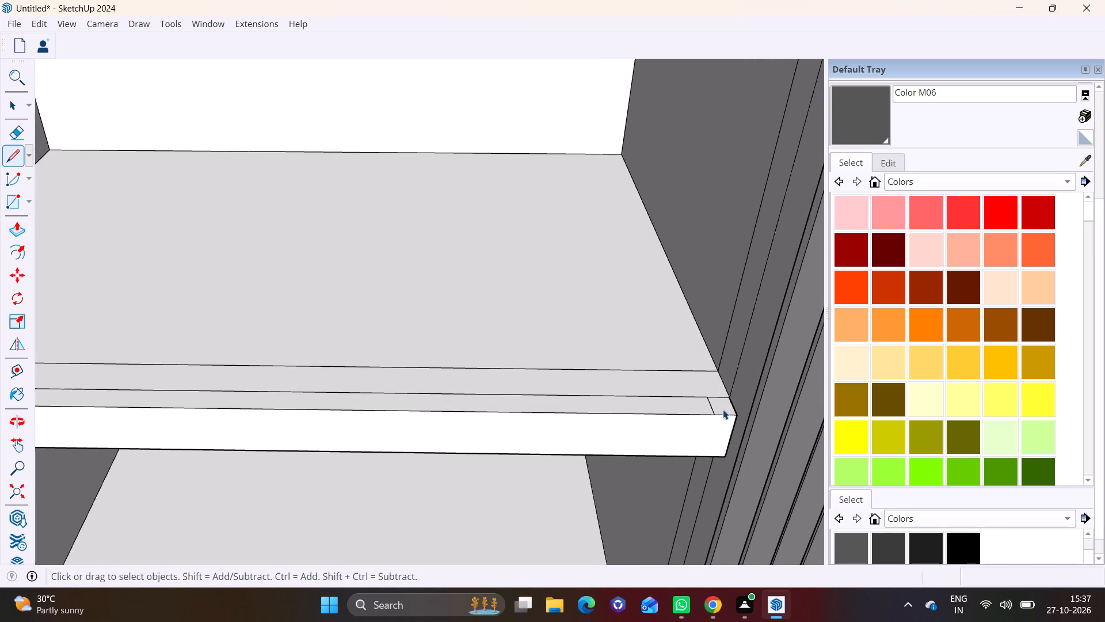
Push/Pull the small face at the bar's end upward to form a post reaching the slab above.
left_click(723, 409)
left_click(17, 231)
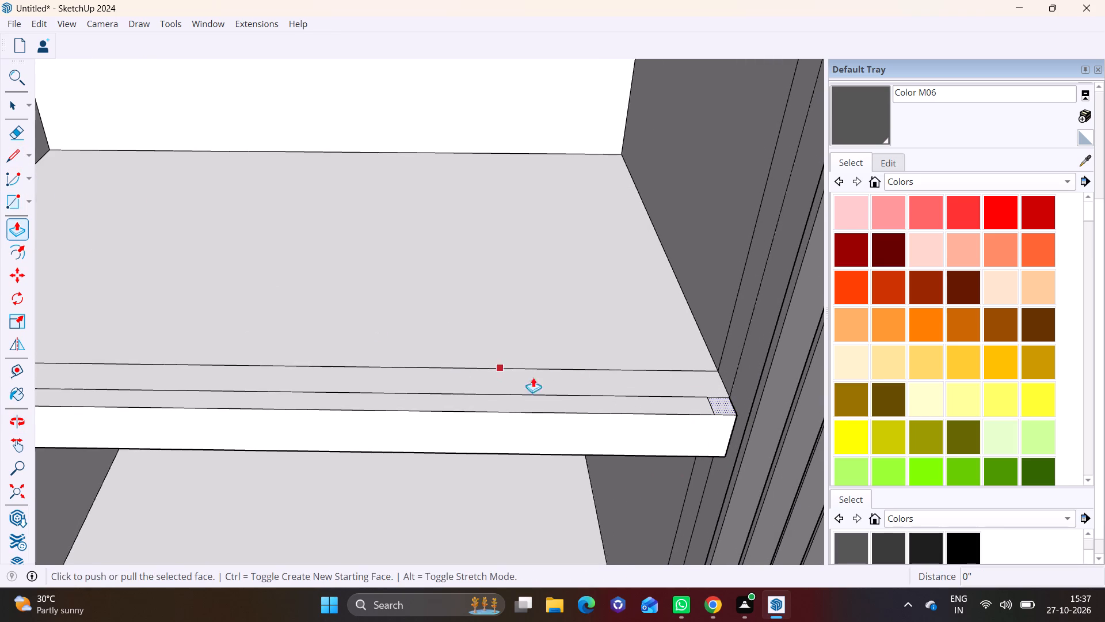
left_click(723, 407)
scroll(735, 227, "down", 11)
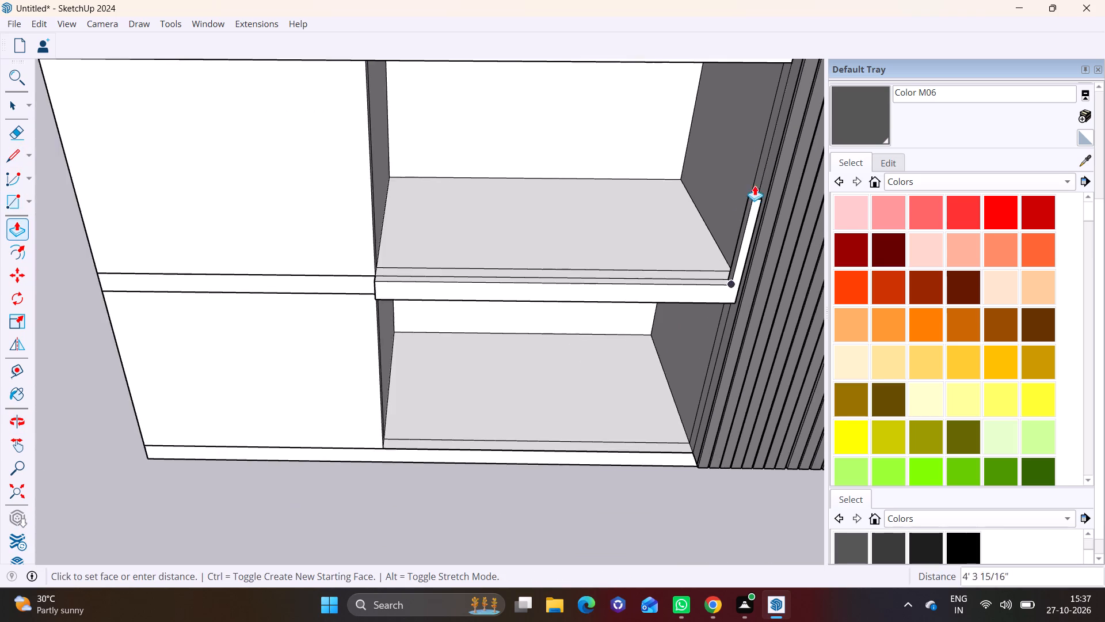
middle_click_drag(764, 136, 678, 302, "shift")
middle_click_drag(673, 282, 683, 156)
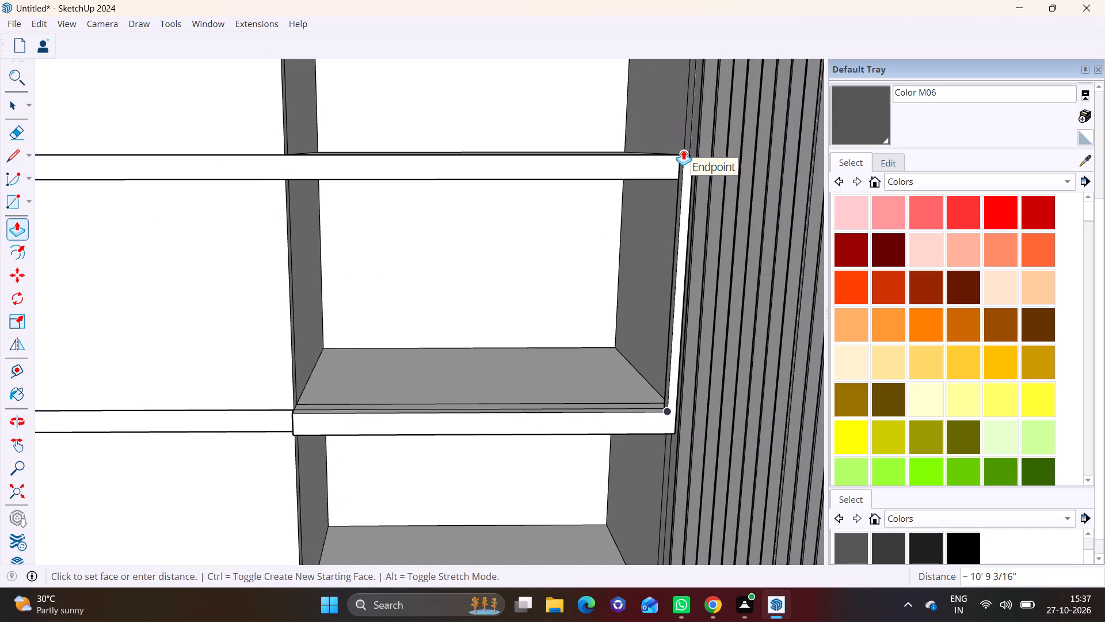
left_click(645, 154)
Push/Pull the post's top face to line it up with the upper edge of the slab above.
scroll(746, 134, "up", 7)
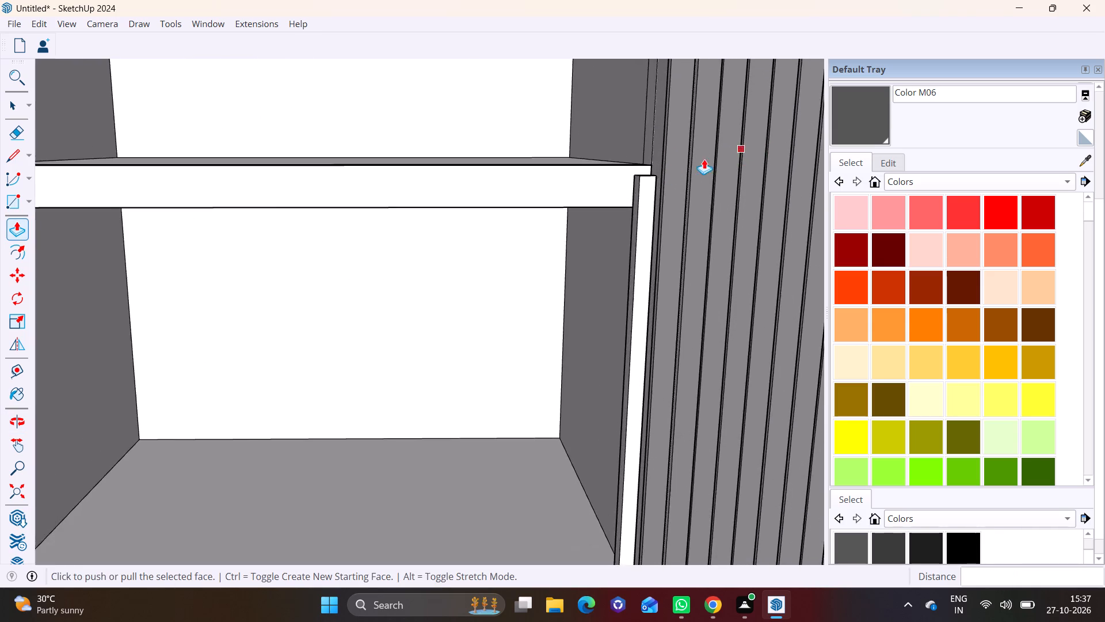
middle_click_drag(658, 170, 597, 293)
scroll(595, 293, "up", 3)
left_click(610, 330)
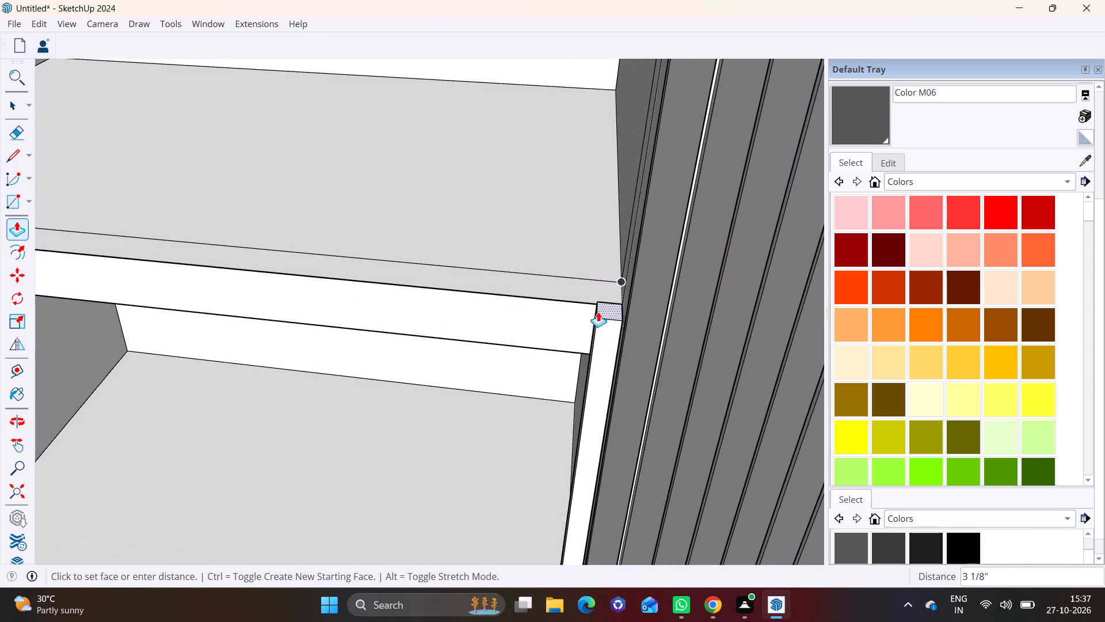
left_click(576, 304)
left_click(601, 320)
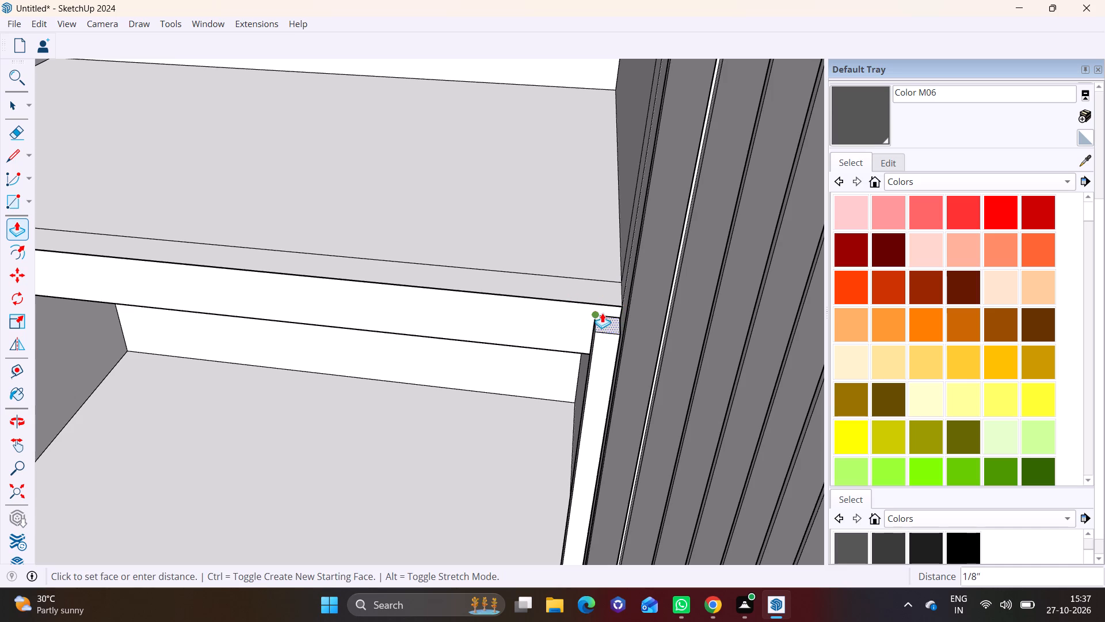
left_click(601, 309)
Draw a line about 5 11/16" long across the post's inner side at the upper slab's lower edge.
scroll(537, 339, "down", 2)
middle_click_drag(564, 355, 729, 319)
left_click(10, 155)
scroll(759, 219, "up", 5)
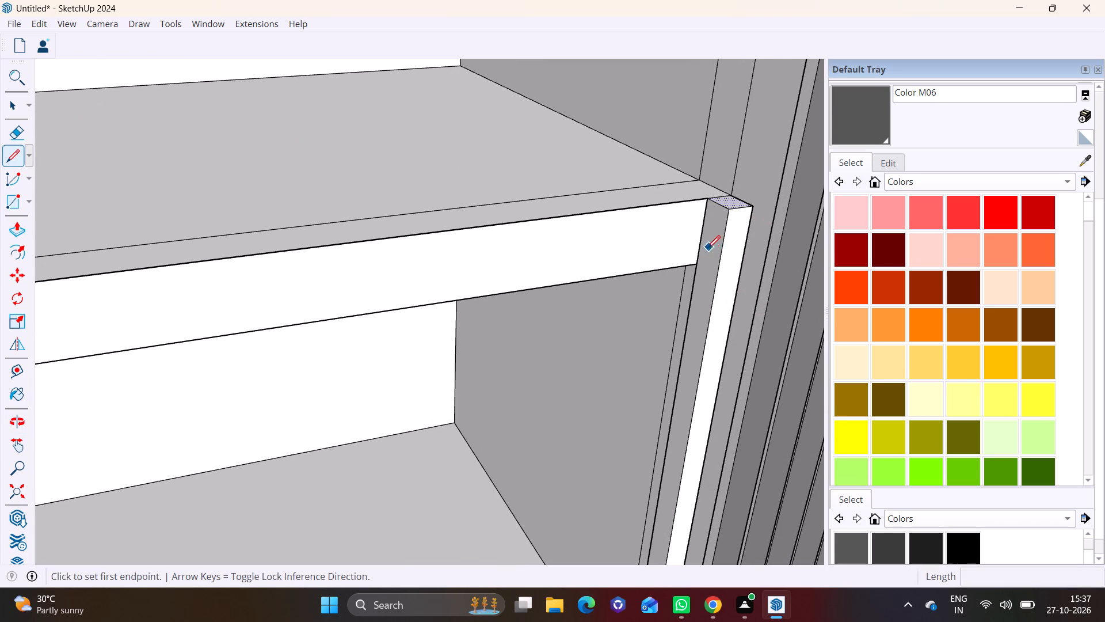
left_click(702, 263)
left_click(724, 270)
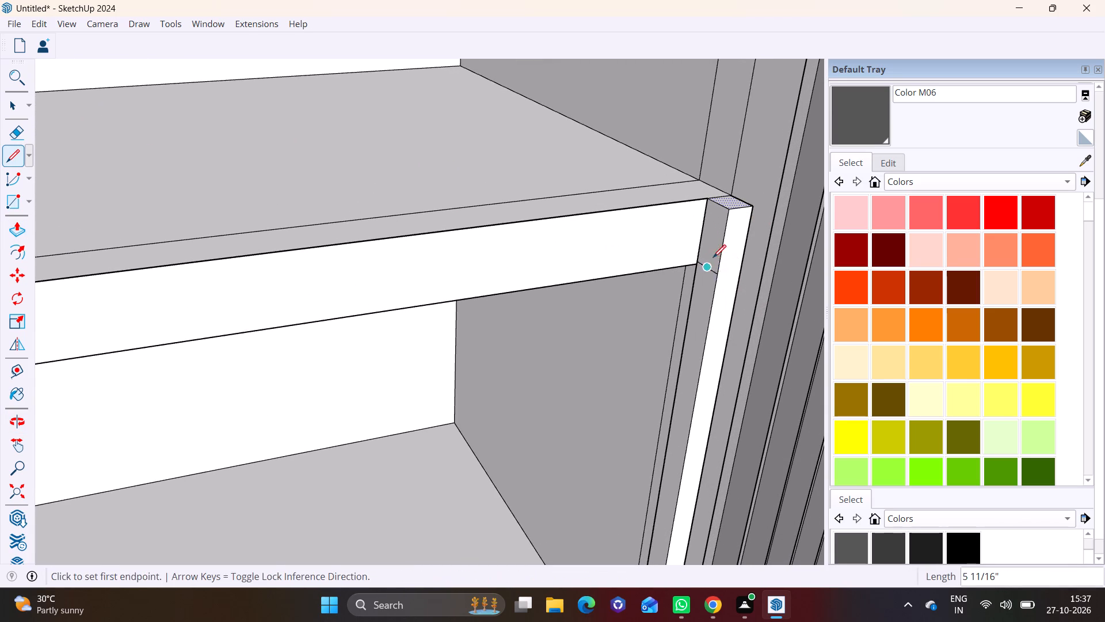
key("space")
Push/Pull the marked face at the post's top about 16' 4 1/16" along the upper slab edge to the balcony's outer side.
left_click(713, 252)
left_click(22, 221)
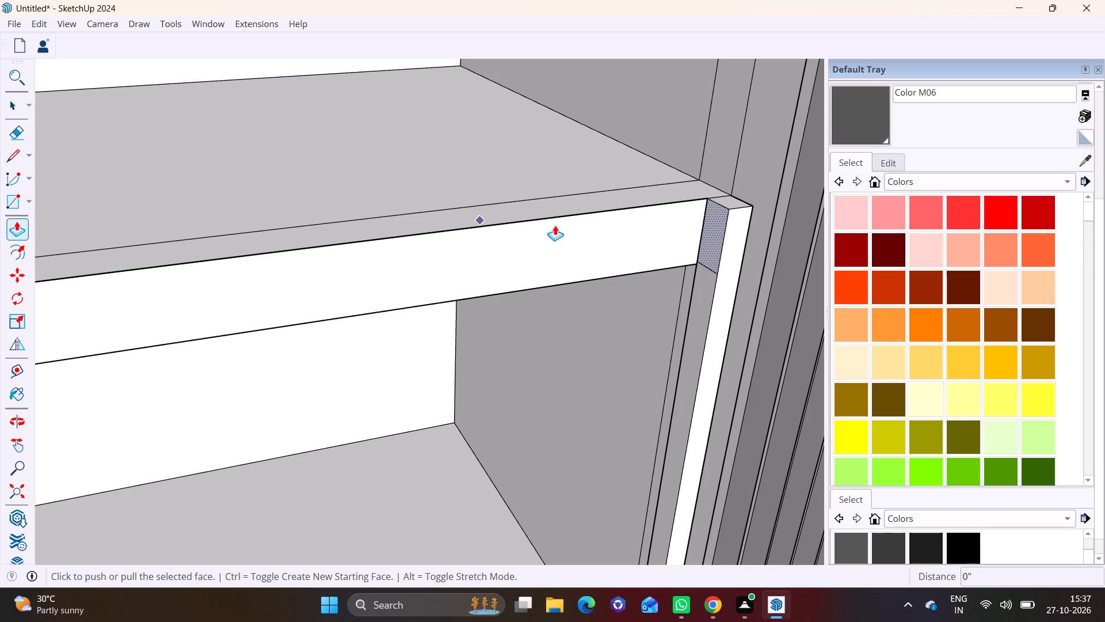
left_click(717, 222)
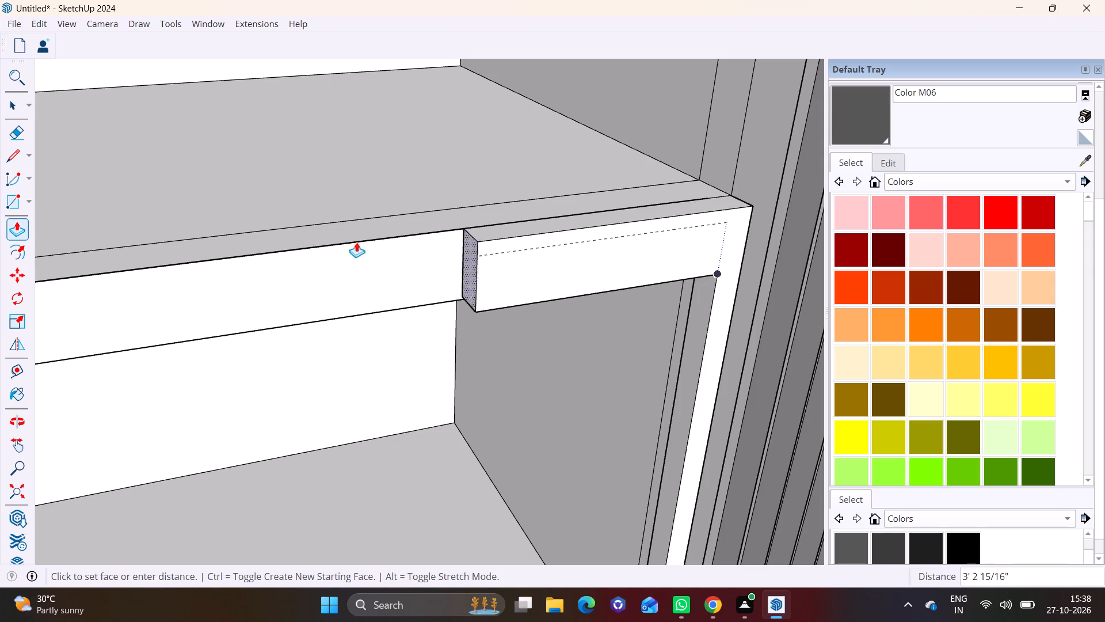
scroll(283, 247, "down", 7)
middle_click_drag(258, 270, 710, 155, "shift")
middle_click_drag(354, 206, 341, 120)
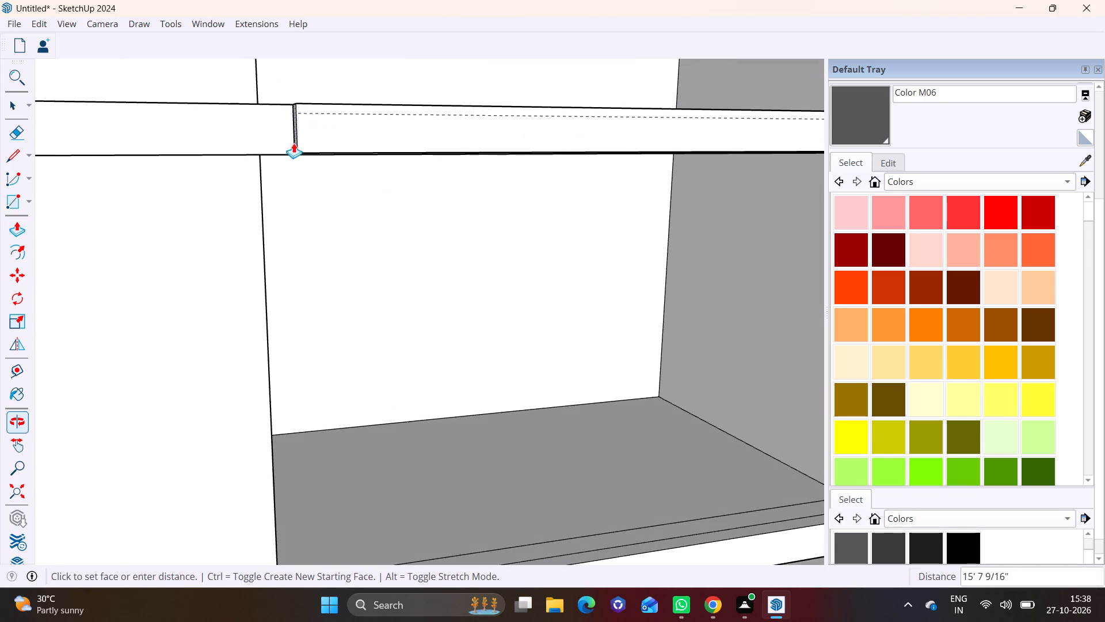
left_click(261, 178)
Draw a line about 5 11/16" long across the underside of the upper bar near its outer end.
middle_click_drag(333, 168, 309, 71)
middle_click_drag(304, 74, 304, 108, "shift")
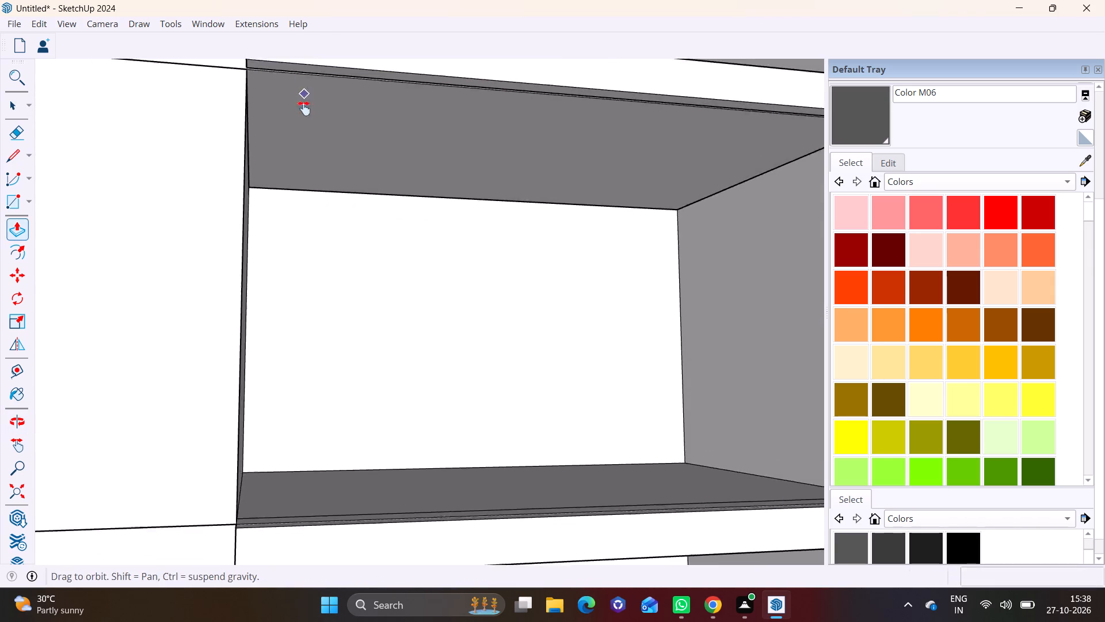
middle_click_drag(304, 108, 303, 202, "shift")
scroll(302, 199, "up", 1)
middle_click_drag(301, 199, 299, 149)
scroll(292, 134, "up", 6)
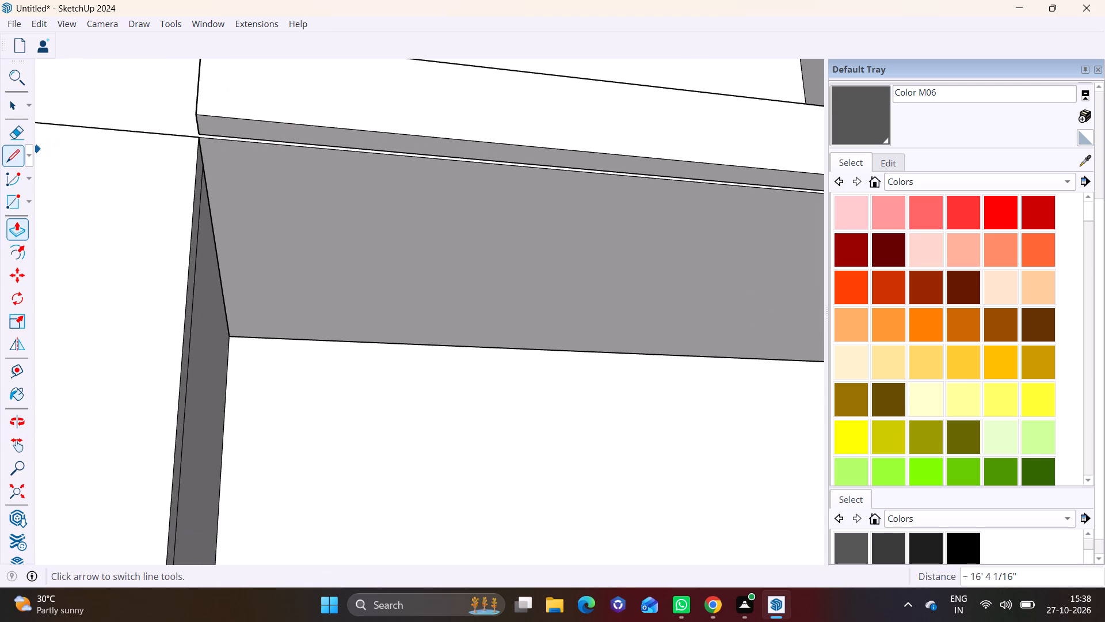
left_click(15, 157)
scroll(182, 124, "up", 4)
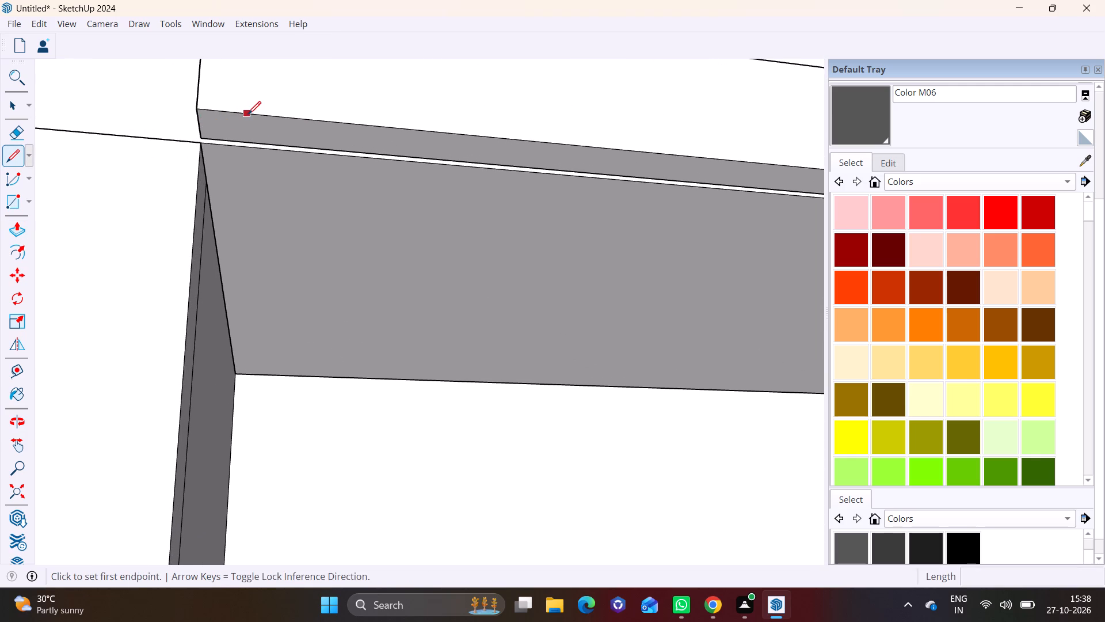
left_click(248, 114)
left_click(244, 140)
Push/Pull the marked face at the upper bar's outer end down to the lower bar to form the outer post.
key("space")
left_click(223, 136)
left_click(16, 219)
left_click(233, 119)
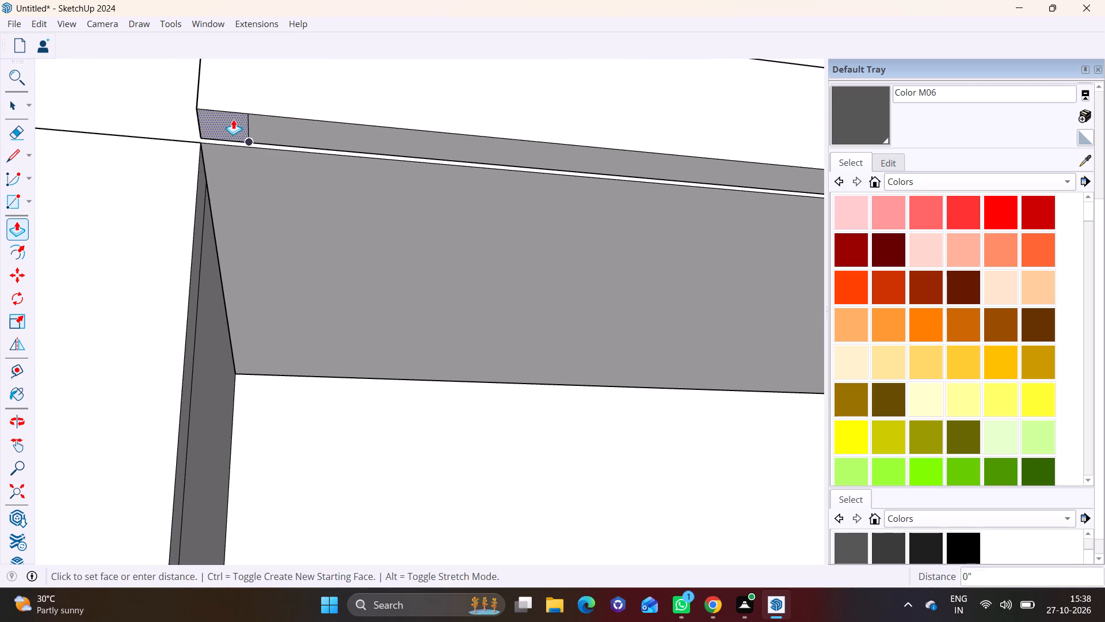
scroll(185, 312, "down", 9)
middle_click_drag(214, 329, 251, 105, "shift")
middle_click_drag(184, 470, 274, 270, "shift")
left_click(308, 537)
Push/Pull the inner face of the frame's outer post inward to widen the post.
middle_click_drag(343, 404, 148, 441)
middle_click_drag(185, 405, 274, 309, "shift")
scroll(272, 326, "down", 3)
middle_click_drag(266, 339, 252, 392)
key("space")
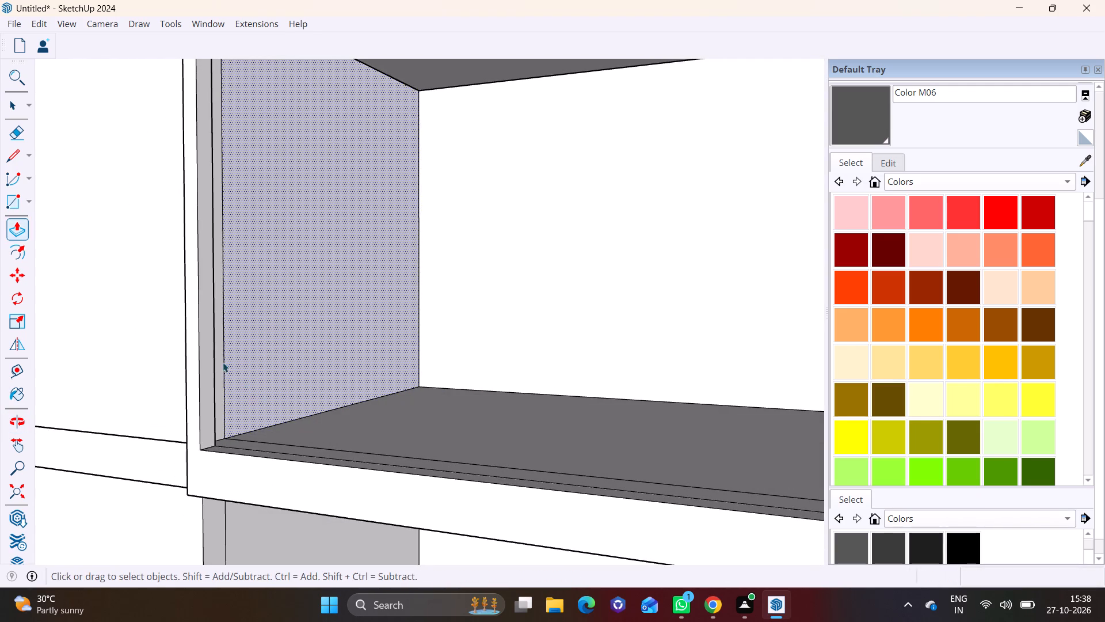
left_click(206, 342)
left_click(18, 226)
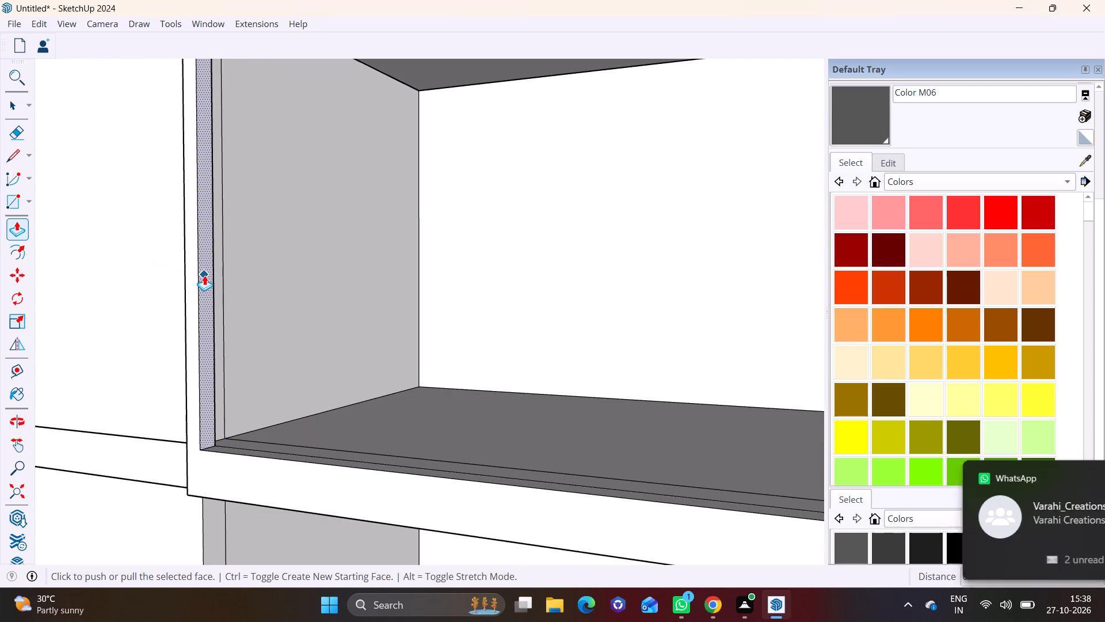
left_click(204, 275)
left_click(231, 276)
Push/Pull the inner face of the post beside the slatted panel inward about 1' 1 3/16".
scroll(335, 331, "down", 6)
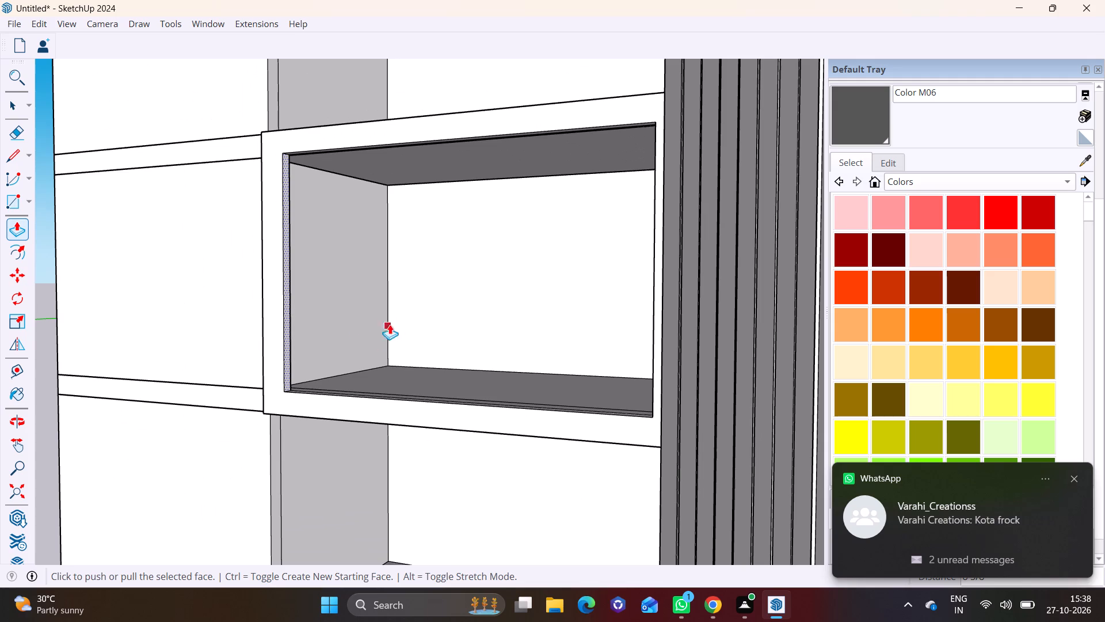
middle_click_drag(603, 364, 794, 380)
scroll(740, 348, "up", 4)
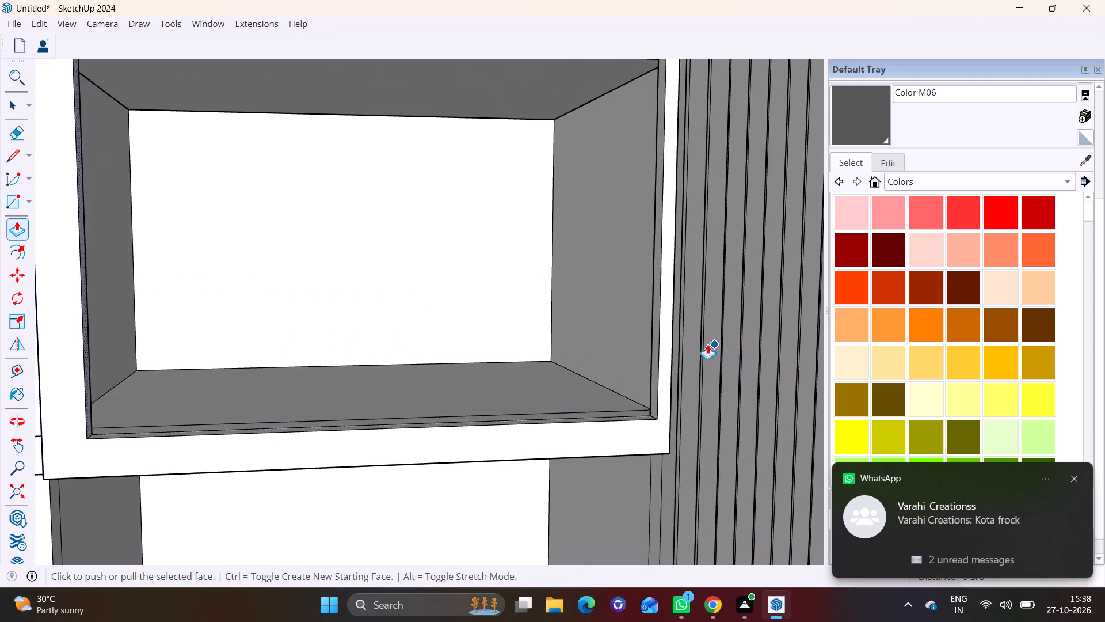
scroll(707, 344, "up", 2)
middle_click_drag(700, 344, 816, 358)
key("space")
left_click(680, 329)
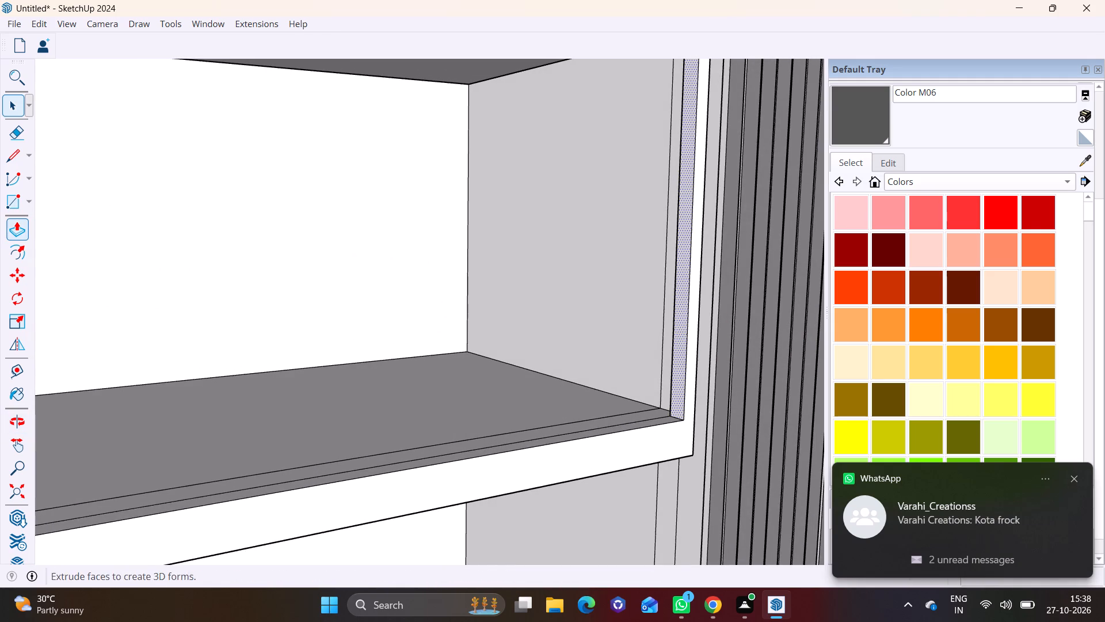
left_click(20, 229)
left_click(684, 272)
left_click(653, 275)
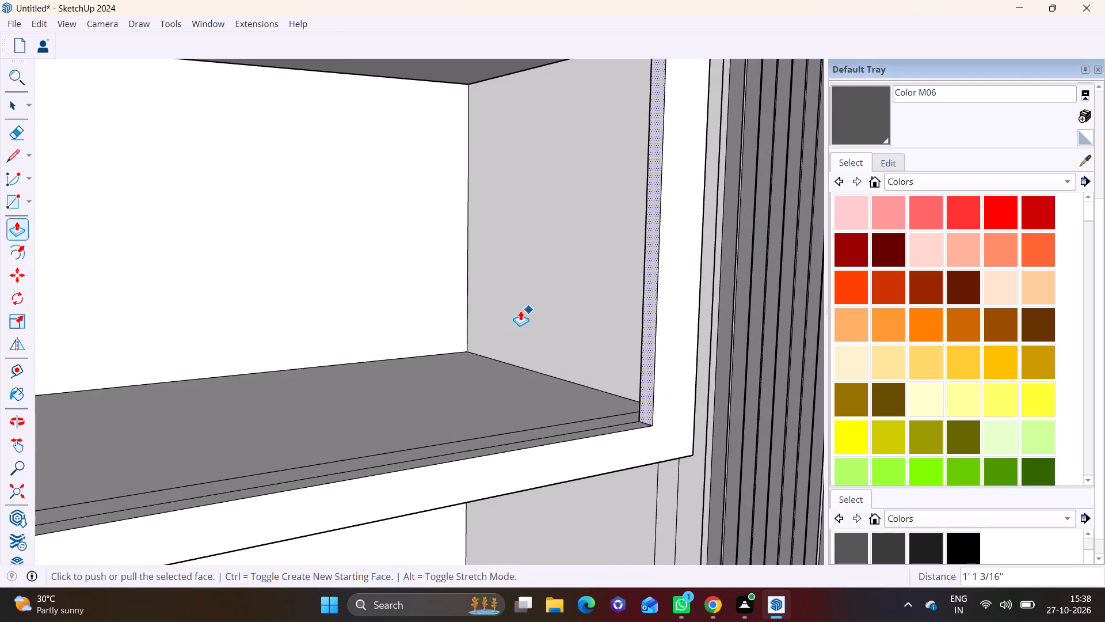
Push/Pull the outer post's inner face inward by about another 3 3/8".
scroll(502, 328, "down", 6)
middle_click_drag(462, 337, 352, 314)
scroll(389, 210, "up", 3)
middle_click_drag(368, 198, 168, 205)
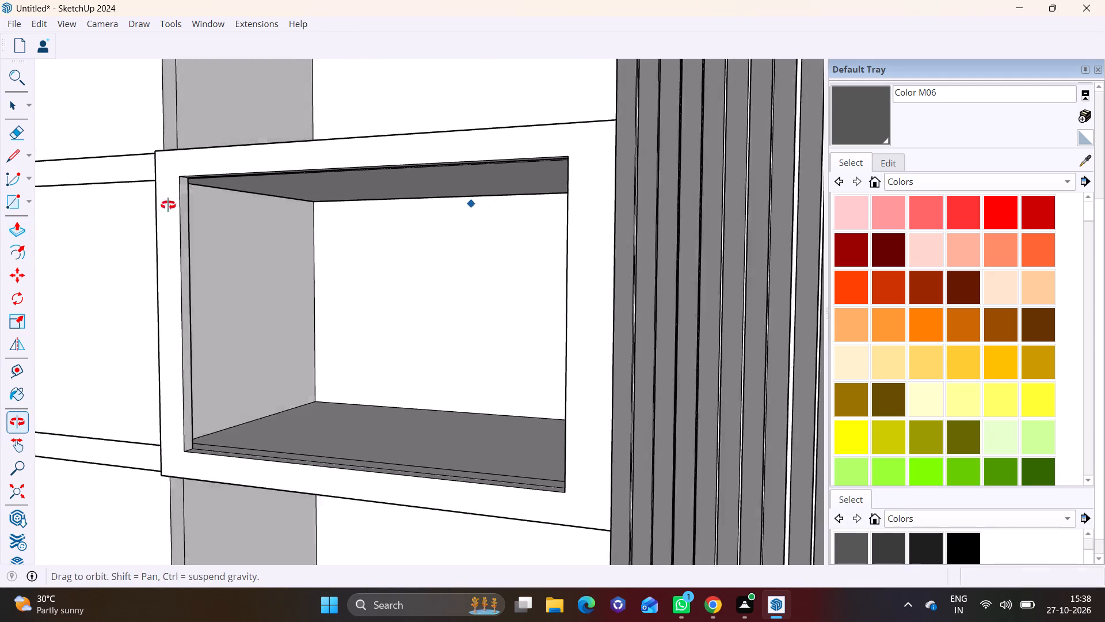
middle_click_drag(168, 205, 175, 203)
scroll(155, 247, "up", 4)
key("space")
left_click(203, 260)
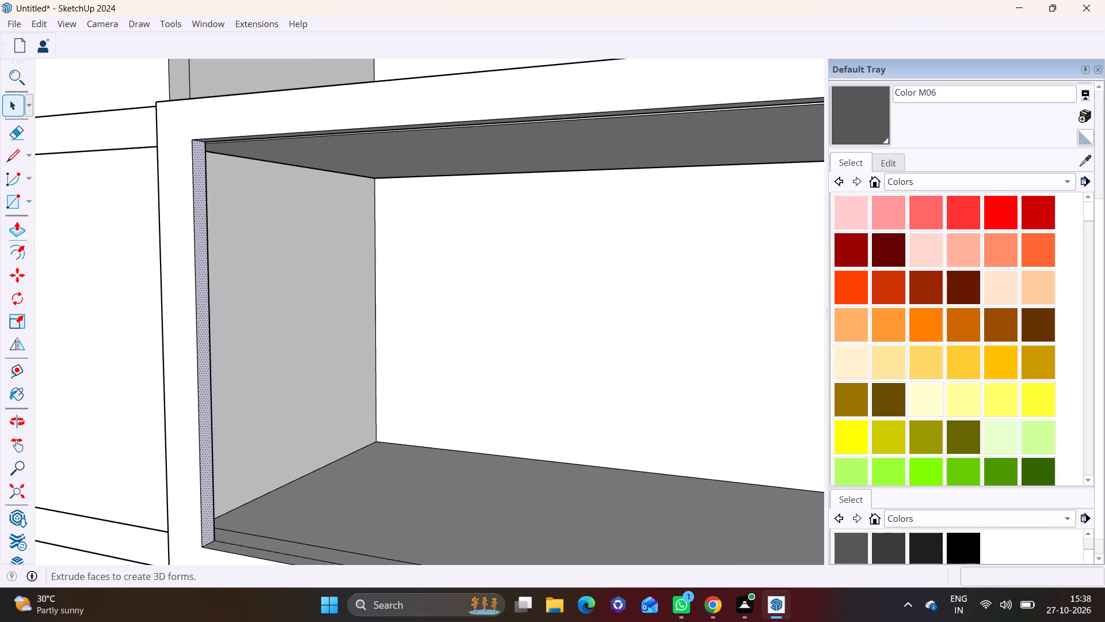
left_click(21, 223)
left_click(203, 260)
left_click(212, 262)
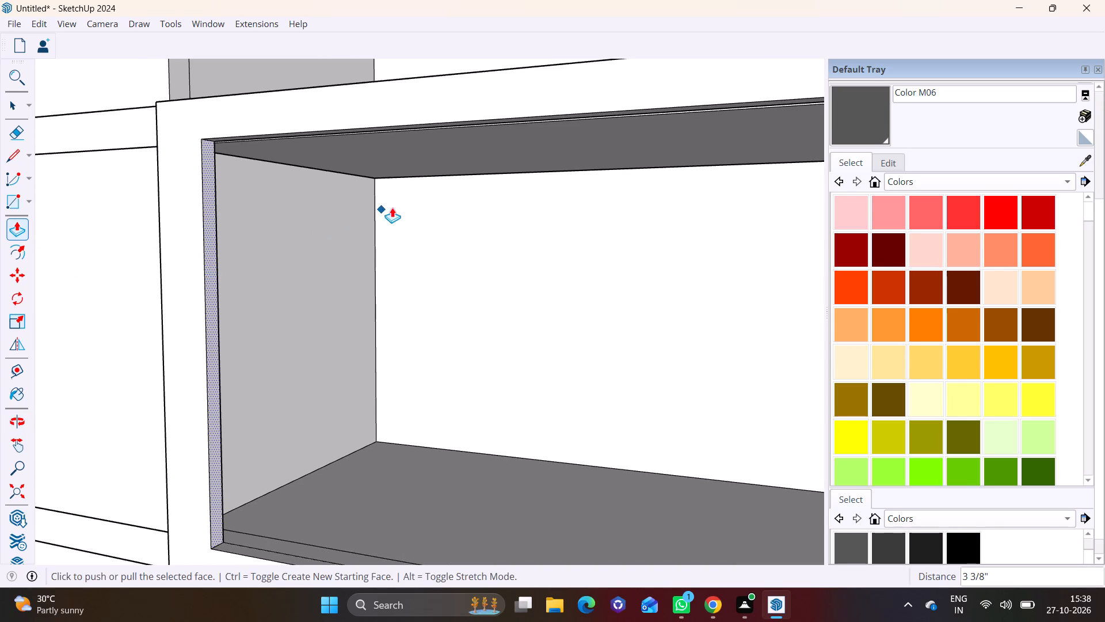
Push/Pull the underside of the frame's upper bar down about 1 1/4".
middle_click(394, 213)
middle_click_drag(391, 217, 349, 305, "shift")
middle_click_drag(365, 294, 393, 187)
scroll(424, 187, "up", 5)
key("space")
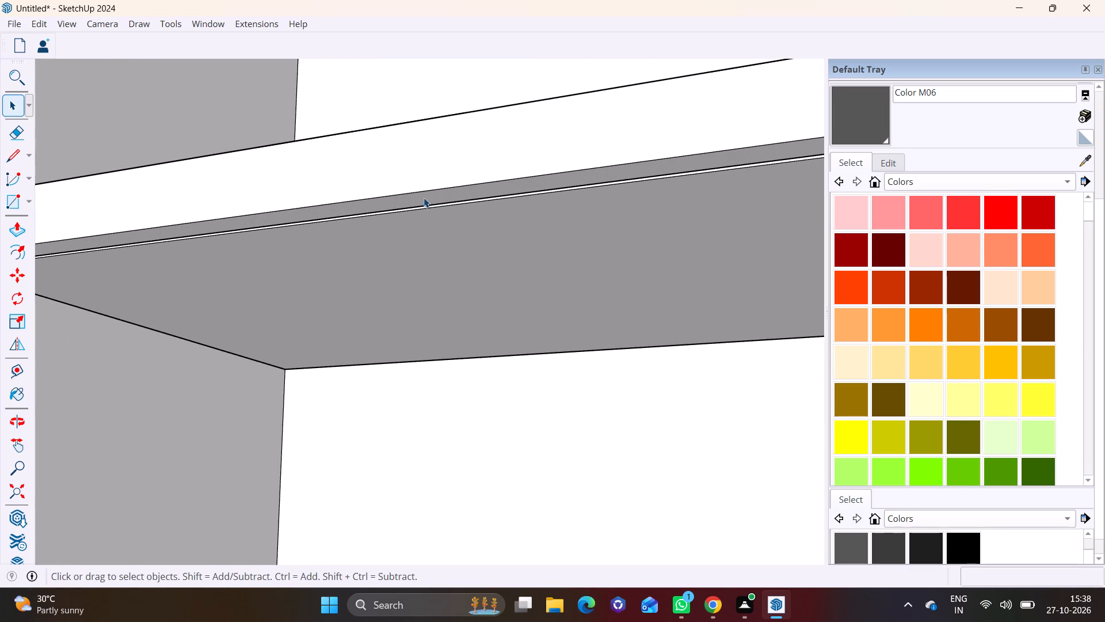
left_click(424, 198)
left_click(9, 231)
left_click(184, 232)
left_click(183, 239)
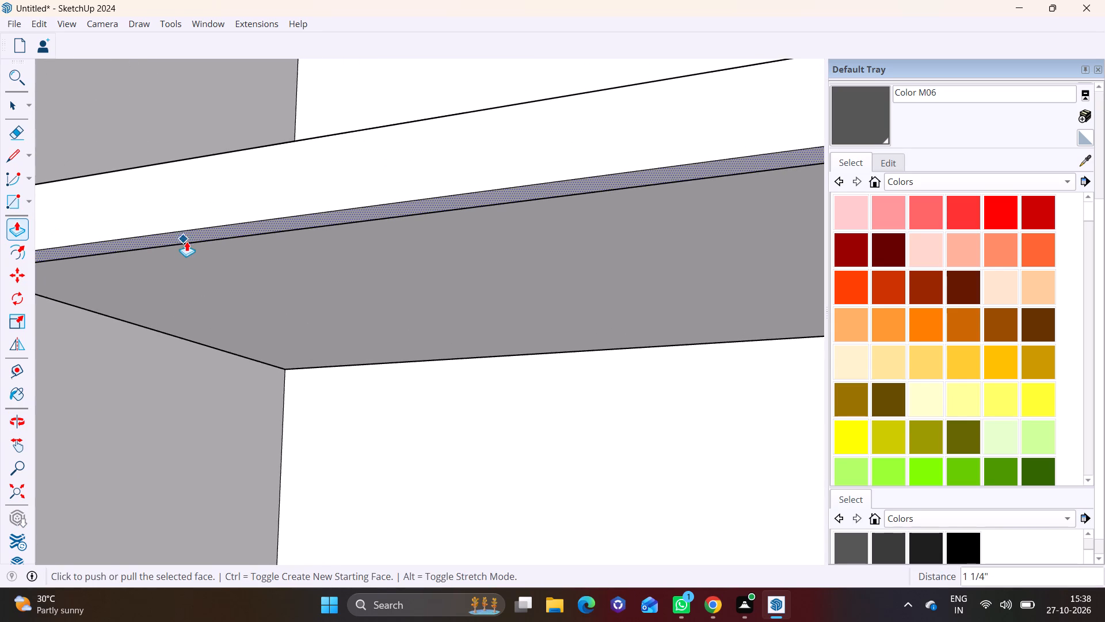
Draw a rectangle about 7' 1" by 1' on the slab's front edge one storey above the framed balcony, starting at the balcony's outer side.
scroll(194, 241, "down", 7)
middle_click_drag(330, 410, 421, 232, "shift")
middle_click_drag(437, 302, 395, 409)
scroll(395, 396, "down", 2)
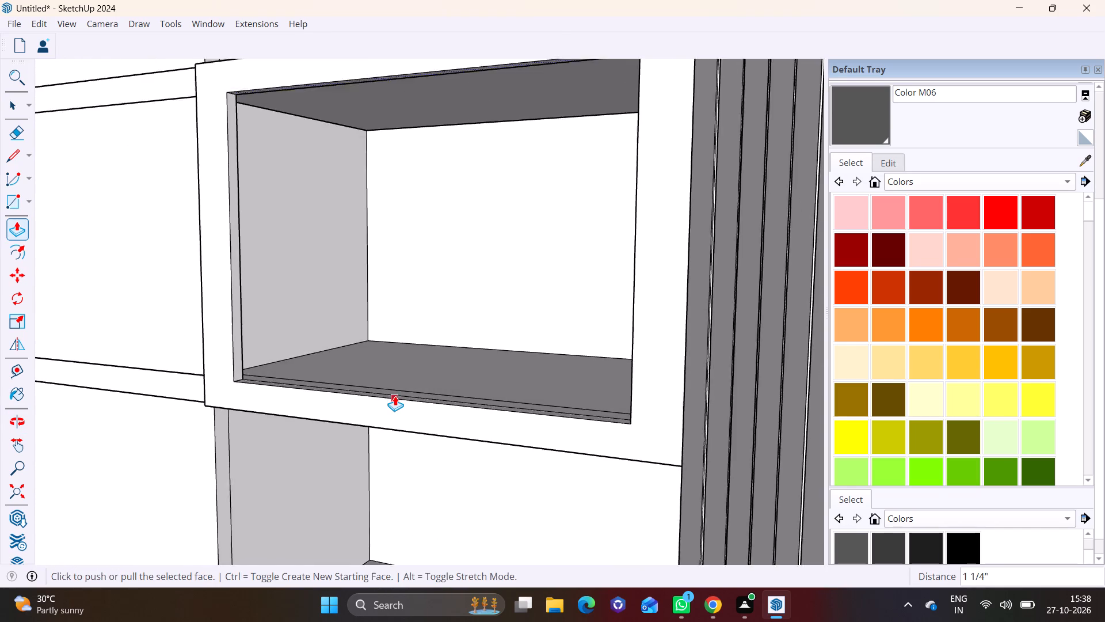
scroll(395, 396, "down", 8)
middle_click_drag(399, 410, 387, 549, "shift")
middle_click_drag(367, 366, 322, 459, "shift")
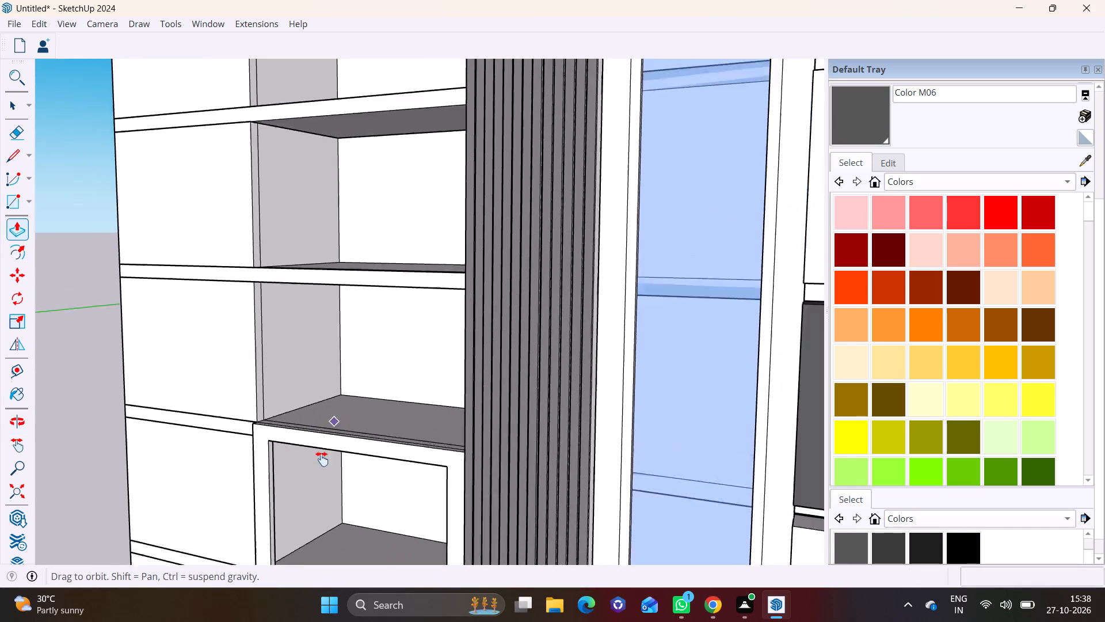
middle_click_drag(322, 459, 295, 581, "shift")
scroll(310, 473, "down", 2)
middle_click_drag(331, 473, 454, 463)
scroll(442, 455, "up", 3)
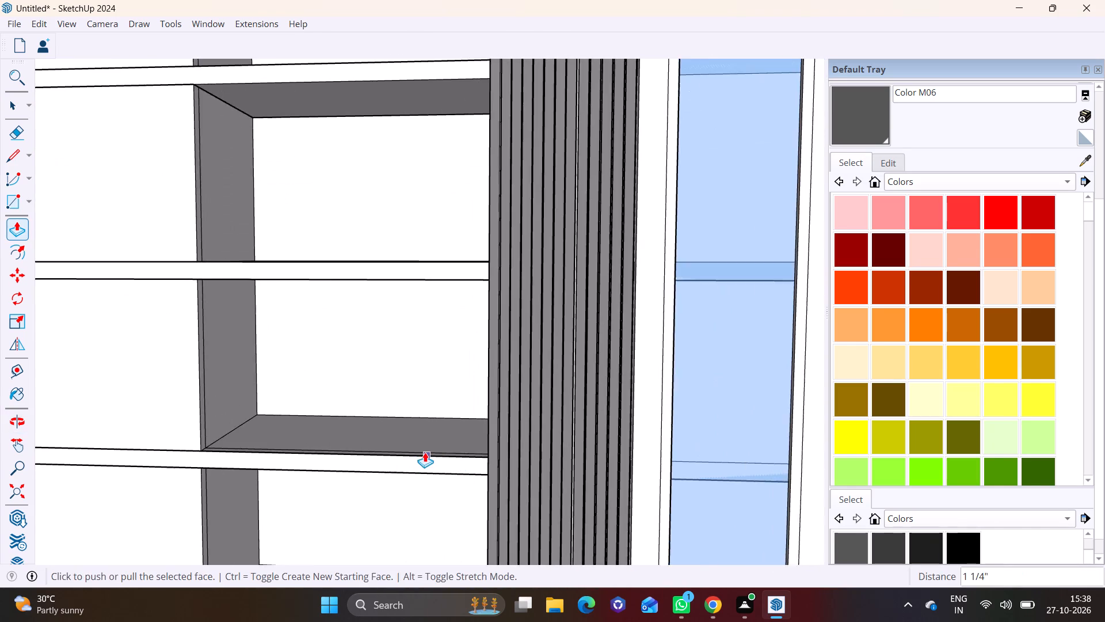
middle_click_drag(416, 449, 341, 399)
scroll(411, 447, "up", 1, "shift")
middle_click_drag(341, 399, 340, 392)
scroll(336, 399, "up", 1)
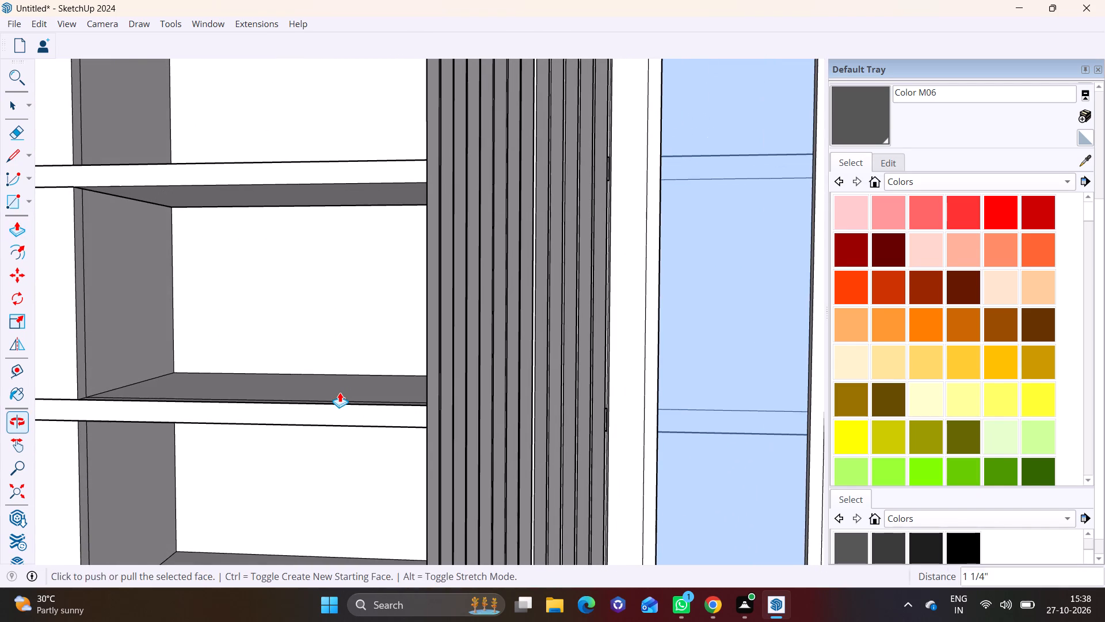
scroll(332, 387, "down", 3)
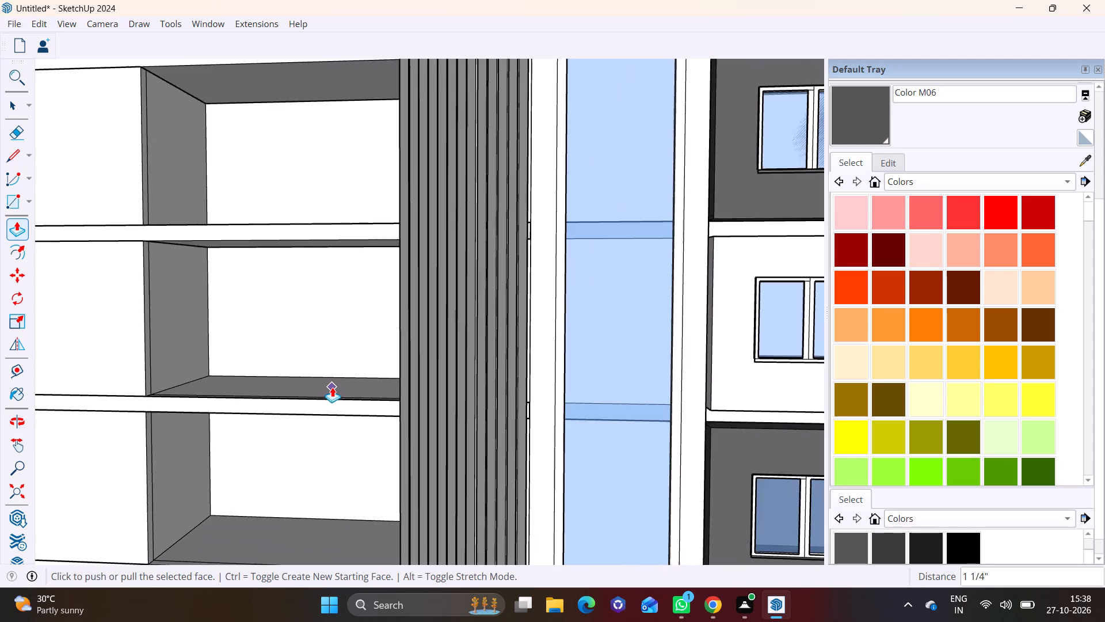
scroll(332, 387, "down", 11)
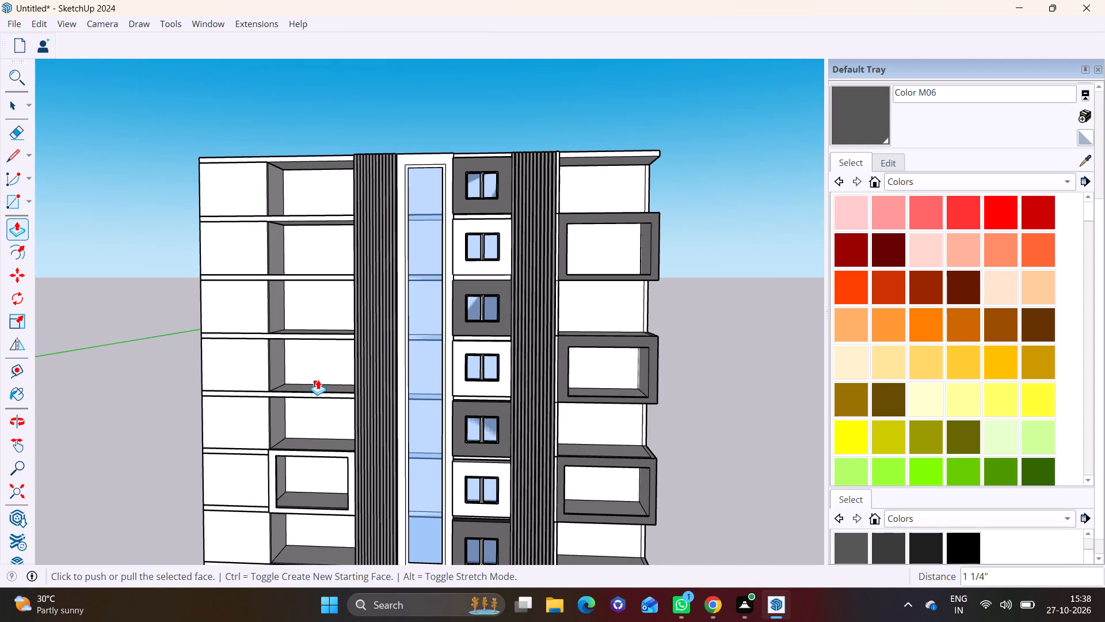
scroll(306, 361, "up", 10)
middle_click_drag(303, 405, 313, 366, "shift")
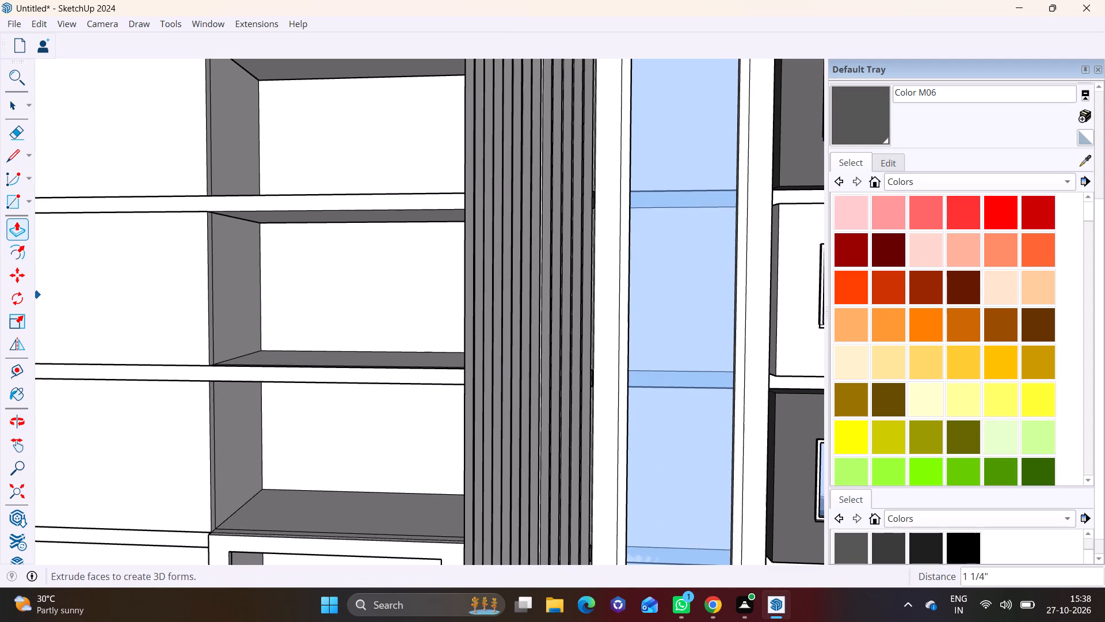
left_click(25, 204)
left_click(25, 219)
scroll(276, 412, "up", 6)
middle_click_drag(222, 392, 221, 392)
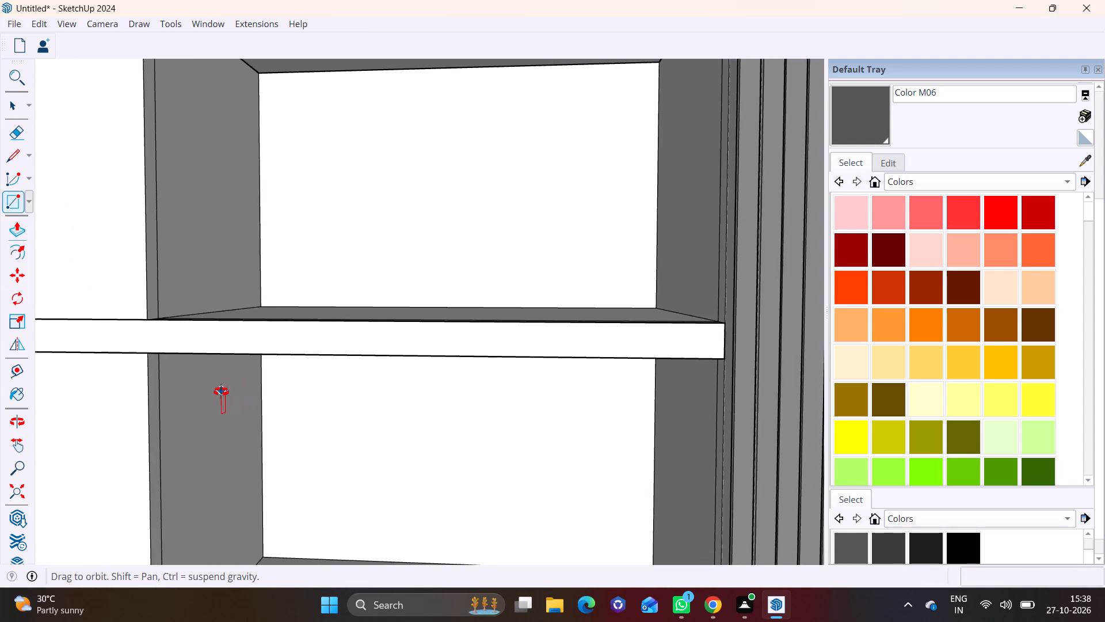
middle_click_drag(221, 392, 320, 377)
scroll(217, 342, "up", 5)
left_click(181, 295)
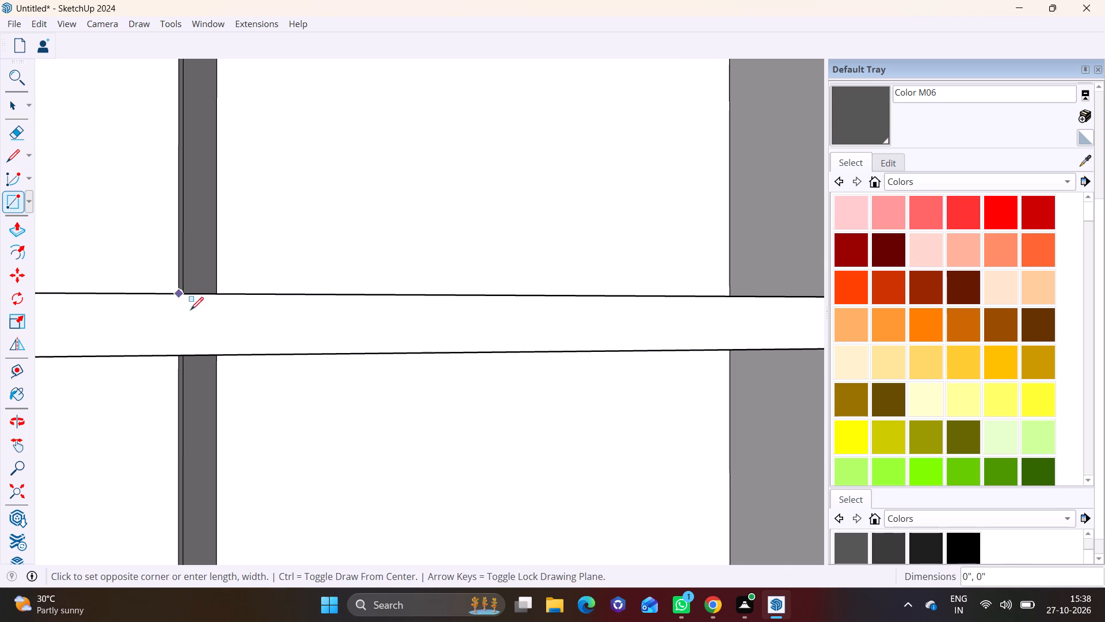
left_click(591, 355)
middle_click(614, 366)
Delete the face covering the balcony opening directly below the slab with the new rectangle.
key("space")
left_click(586, 407)
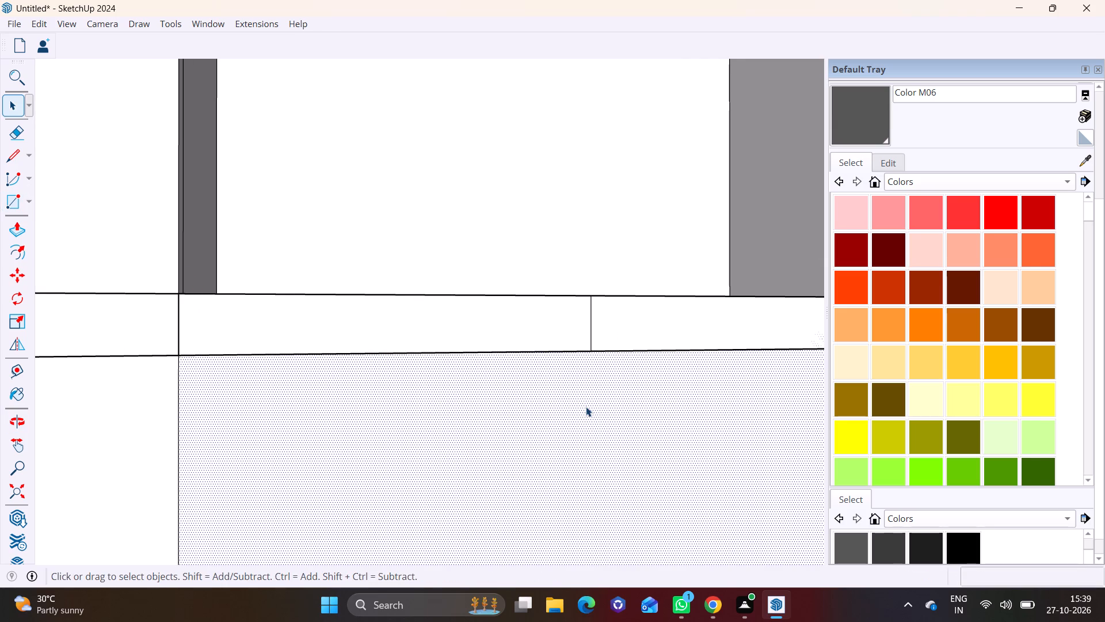
key("Delete")
Push/Pull the rectangle on the slab's front edge outward about 3 1/16".
middle_click_drag(584, 405, 285, 434)
key("v")
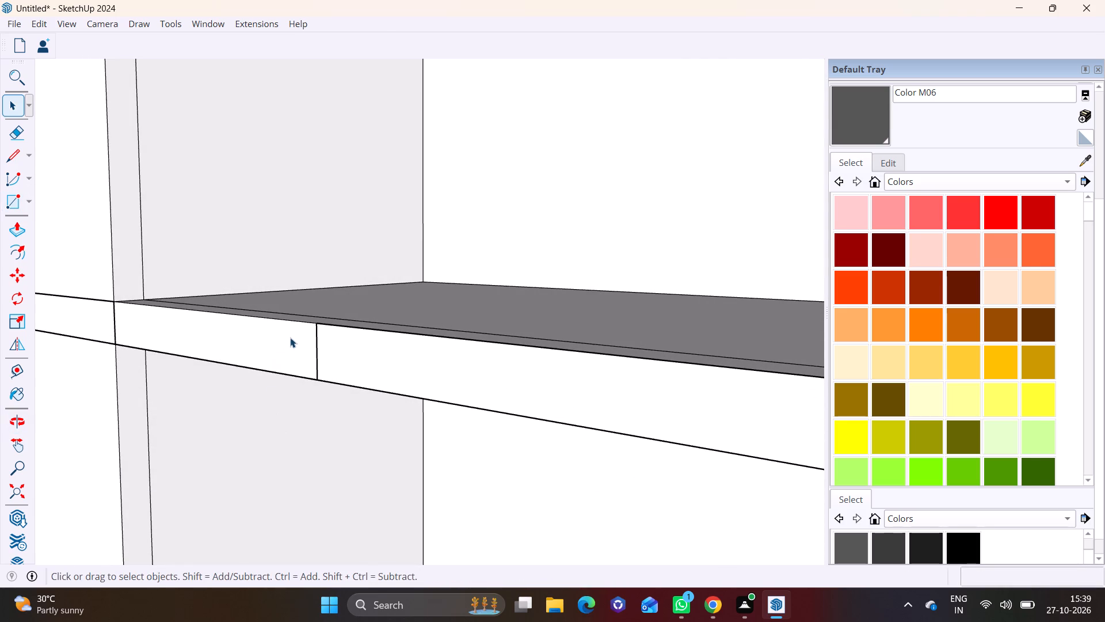
left_click(290, 337)
left_click(13, 227)
left_click(206, 317)
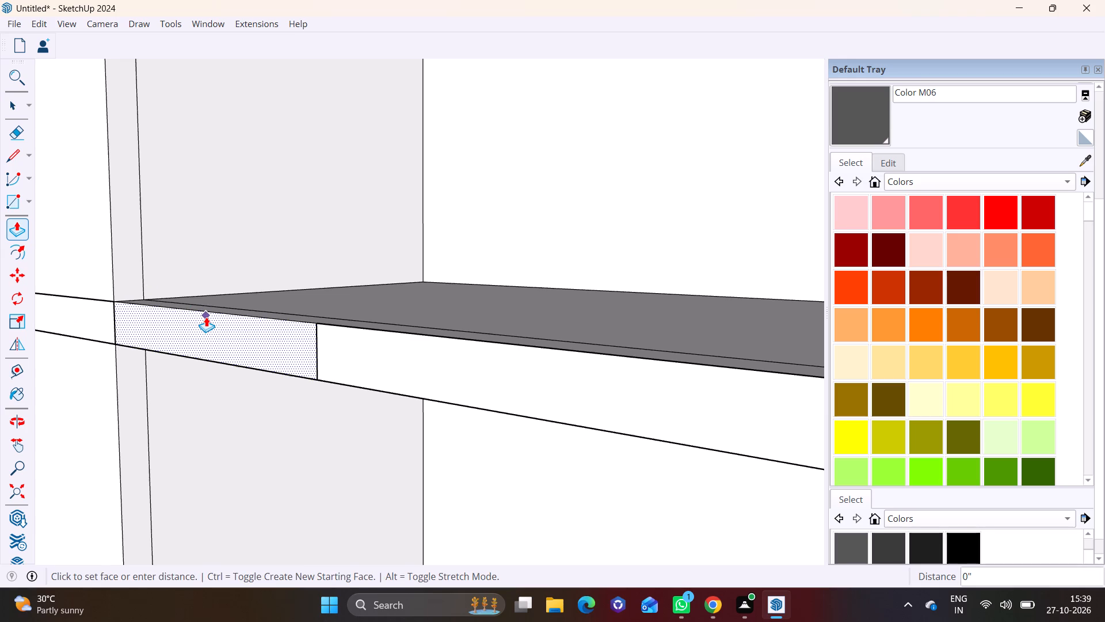
left_click(196, 318)
scroll(302, 377, "up", 6)
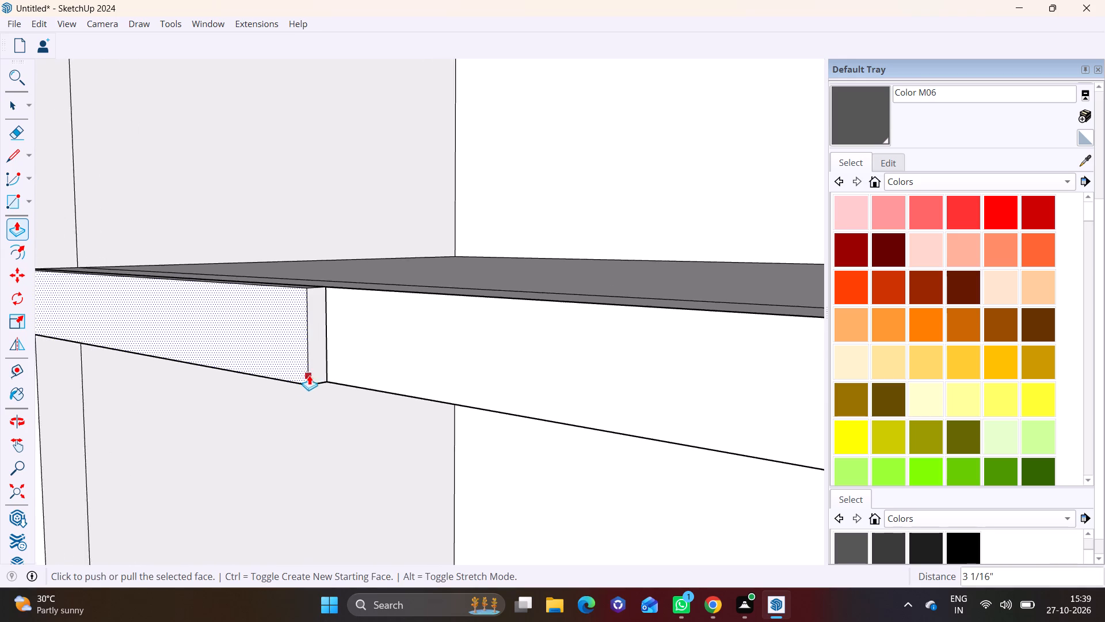
Push/Pull the projecting bar's end face about 9' 7 1/8" along the slab to the slatted panel.
key("space")
left_click(323, 358)
left_click(10, 227)
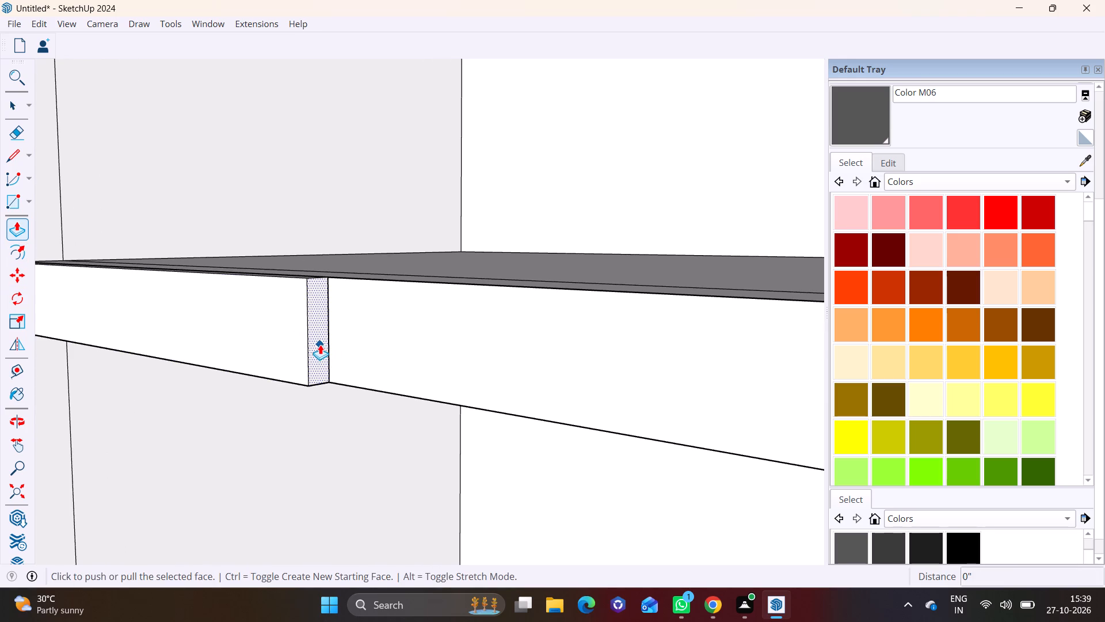
left_click(320, 344)
scroll(513, 381, "down", 12)
middle_click_drag(515, 384, 261, 346, "shift")
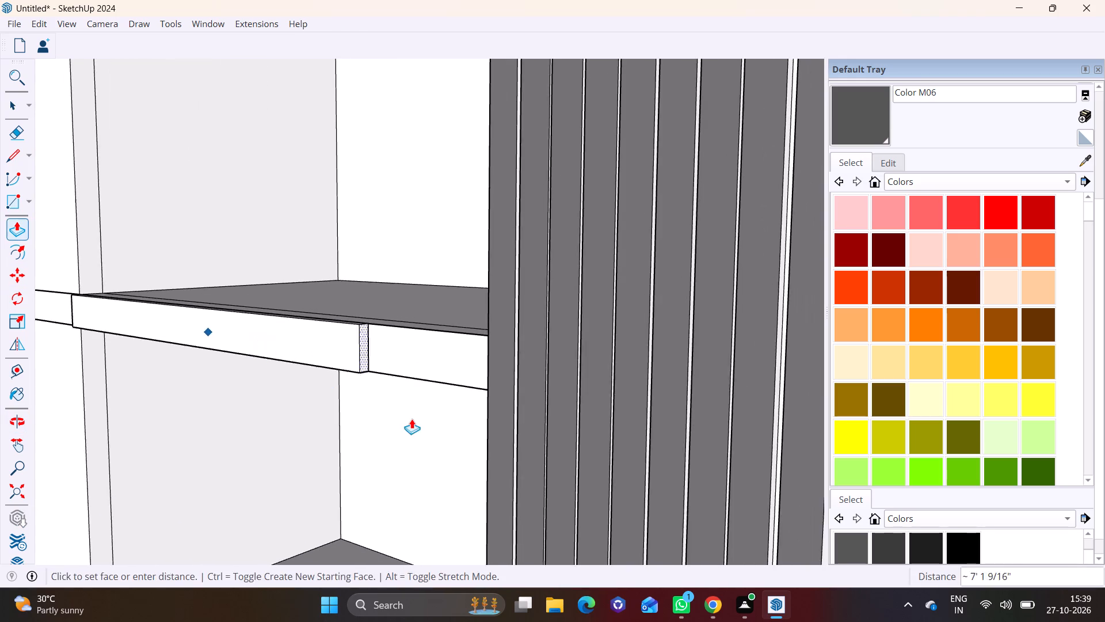
middle_click_drag(422, 423, 588, 438)
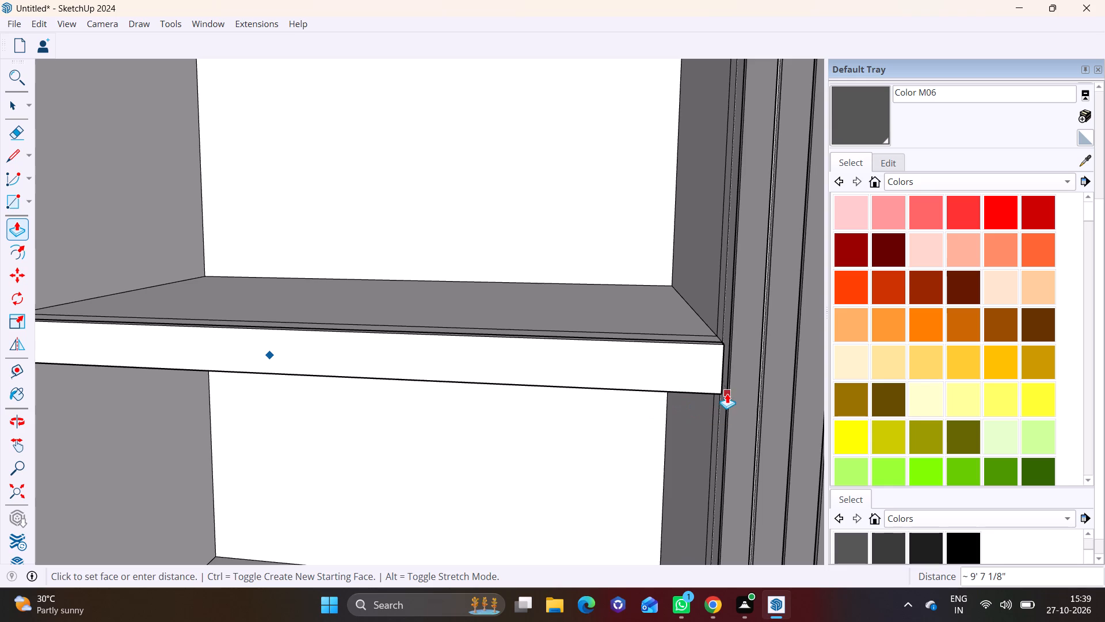
left_click(727, 393)
Draw a short line across the new bar's top face near its end beside the slatted panel.
middle_click_drag(583, 385, 579, 462)
middle_click_drag(219, 337, 515, 367, "shift")
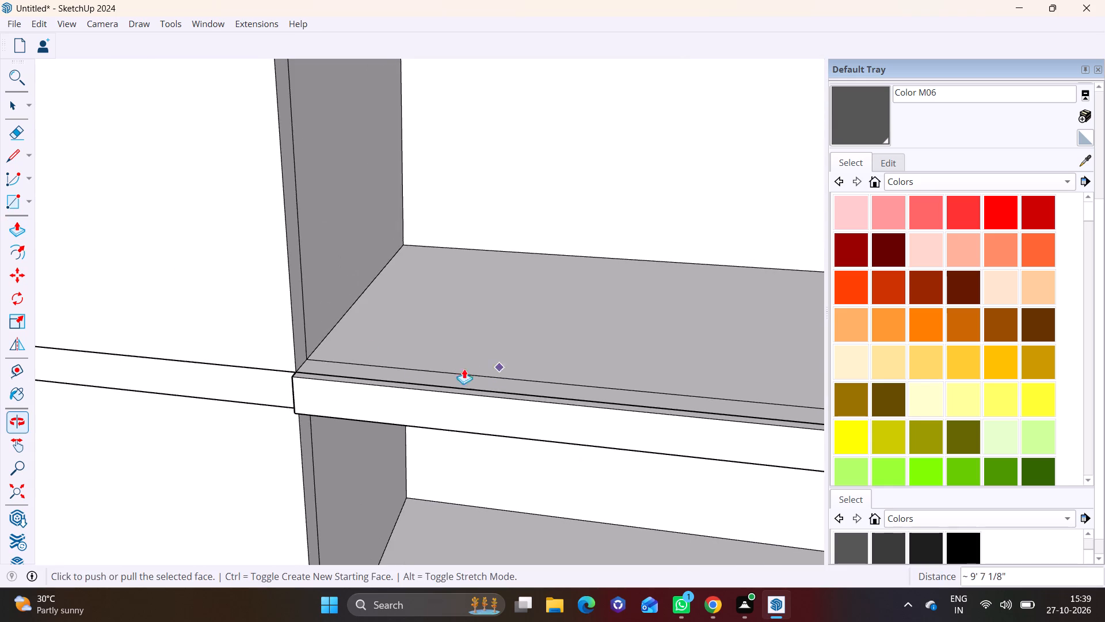
scroll(351, 347, "up", 7)
middle_click_drag(662, 473, 154, 327, "shift")
middle_click_drag(835, 471, 779, 549)
scroll(658, 454, "down", 2)
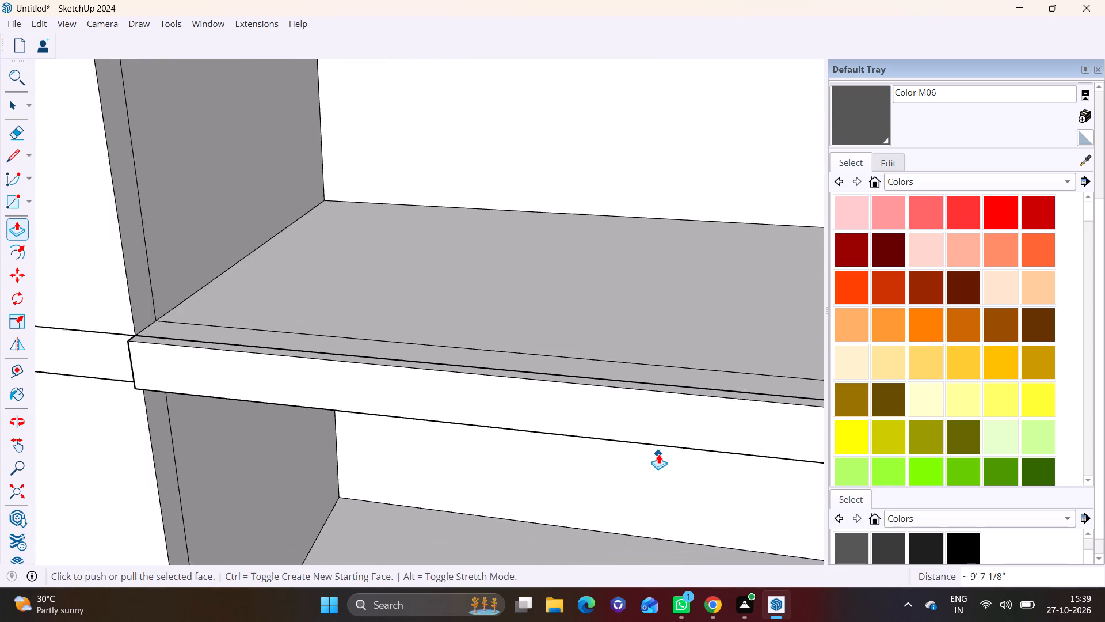
scroll(658, 454, "down", 4)
middle_click_drag(635, 437, 322, 316, "shift")
middle_click_drag(588, 318, 581, 420)
scroll(589, 409, "up", 10)
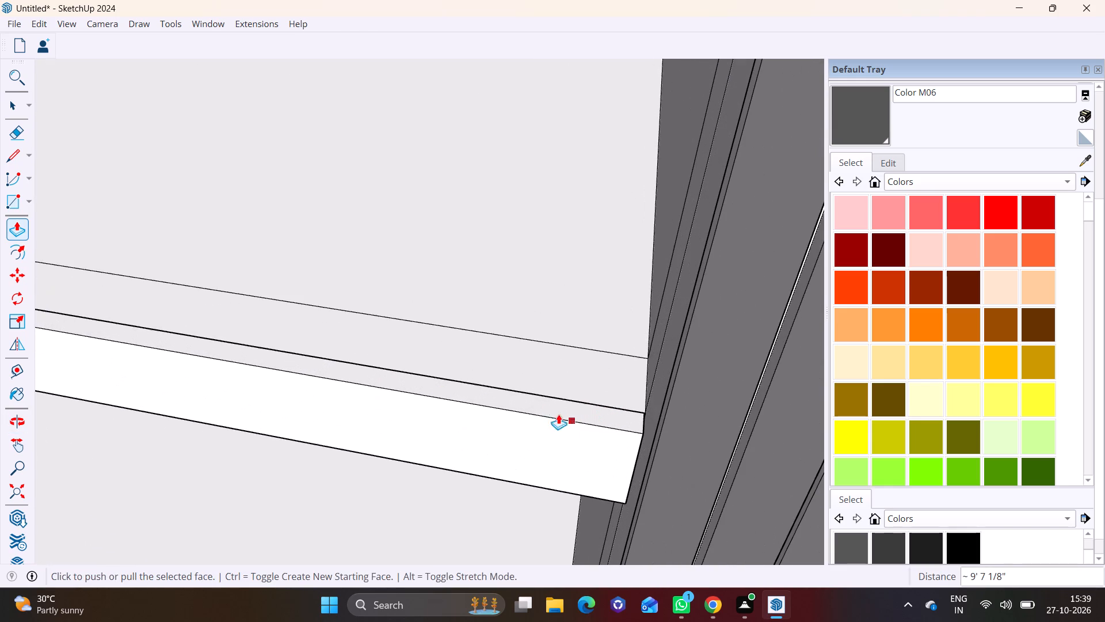
left_click(17, 158)
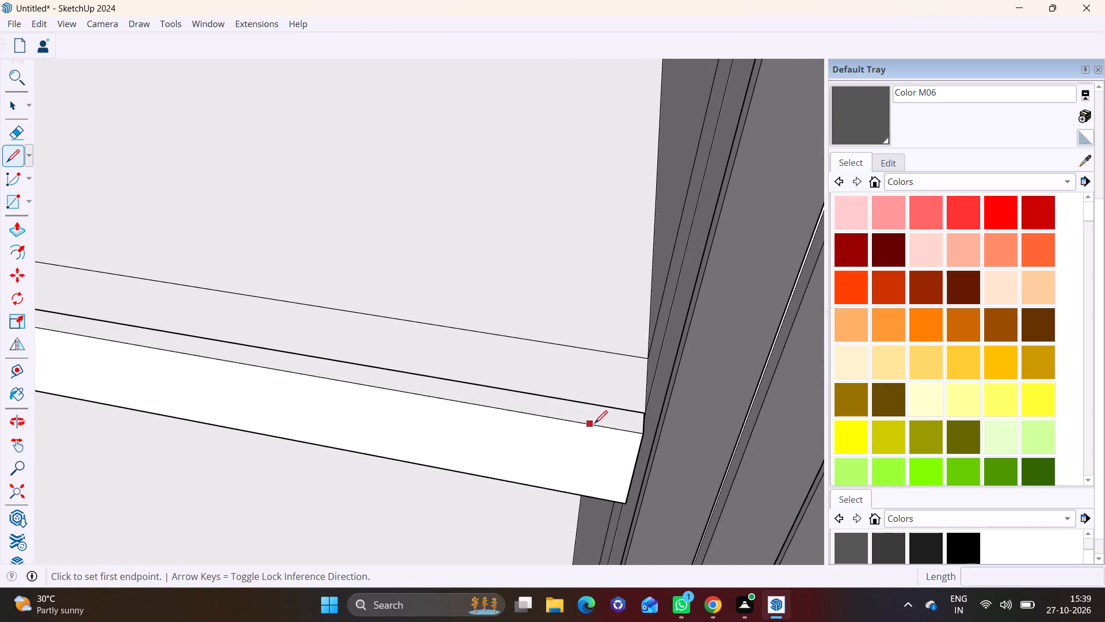
left_click(599, 424)
left_click(601, 404)
Push/Pull the small marked face at the bar's end up 11' to the slab above, forming an upright post.
key("space")
left_click(618, 423)
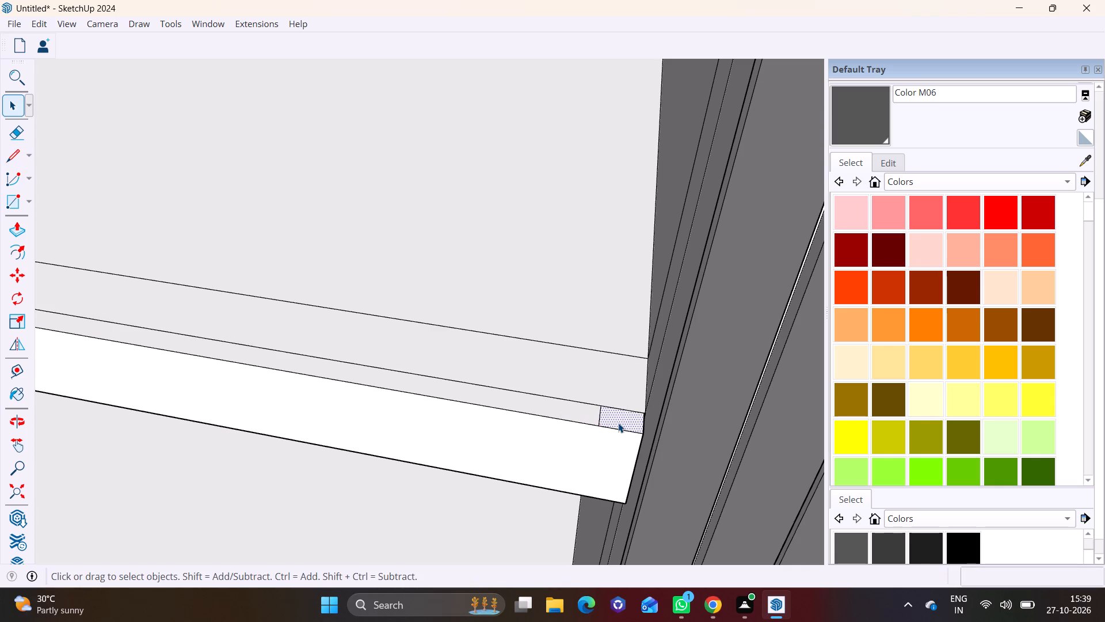
left_click(3, 225)
left_click(10, 223)
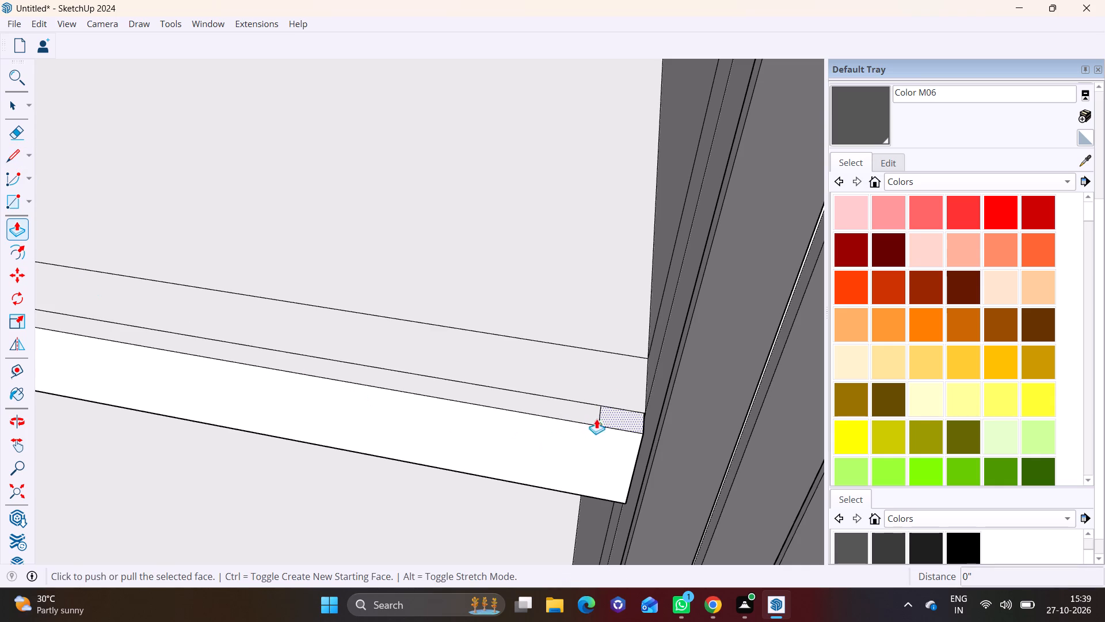
left_click(614, 414)
scroll(653, 264, "down", 11)
middle_click_drag(619, 193, 603, 348, "shift")
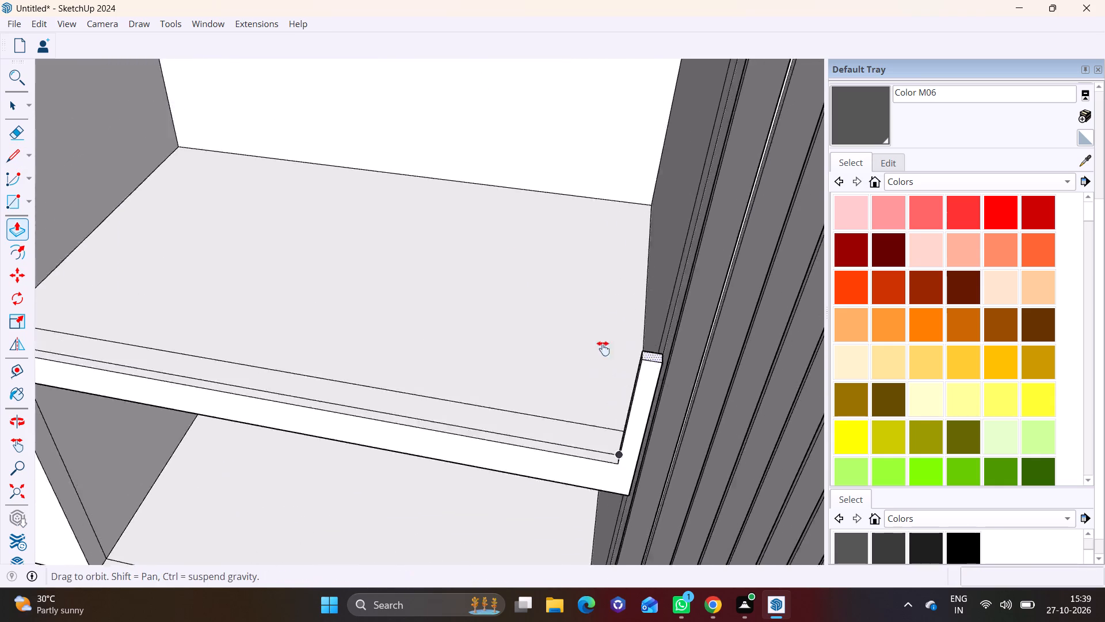
middle_click_drag(603, 348, 583, 500, "shift")
middle_click_drag(624, 384, 651, 241)
scroll(651, 241, "down", 5)
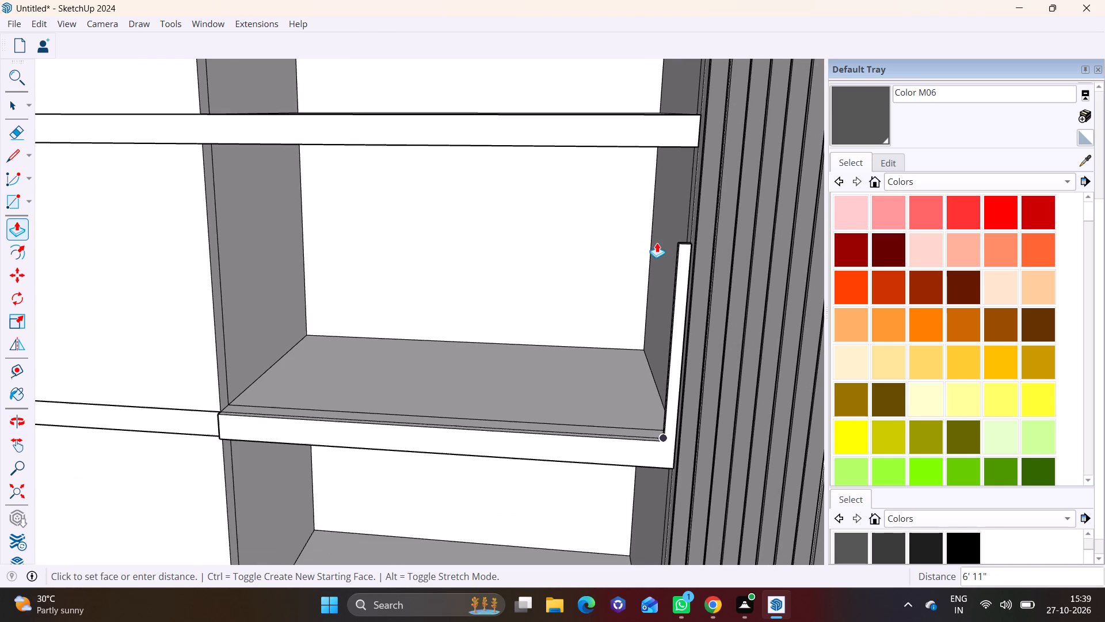
left_click(665, 114)
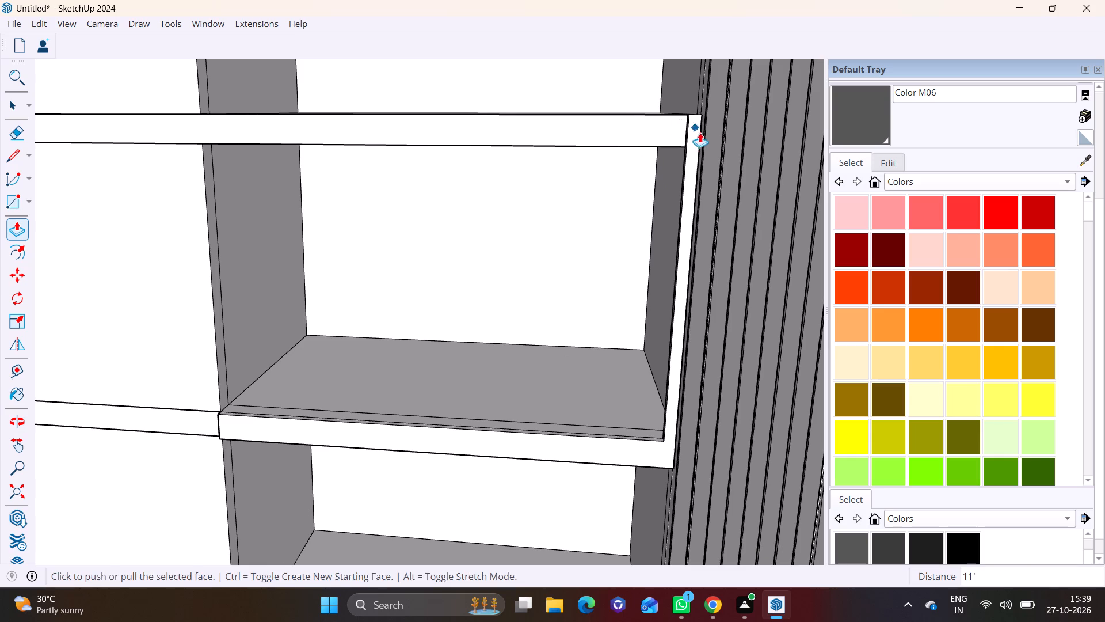
Push/Pull the inner side face of the post beside the slatted panel toward the opening to thicken it.
middle_click_drag(630, 267, 844, 252)
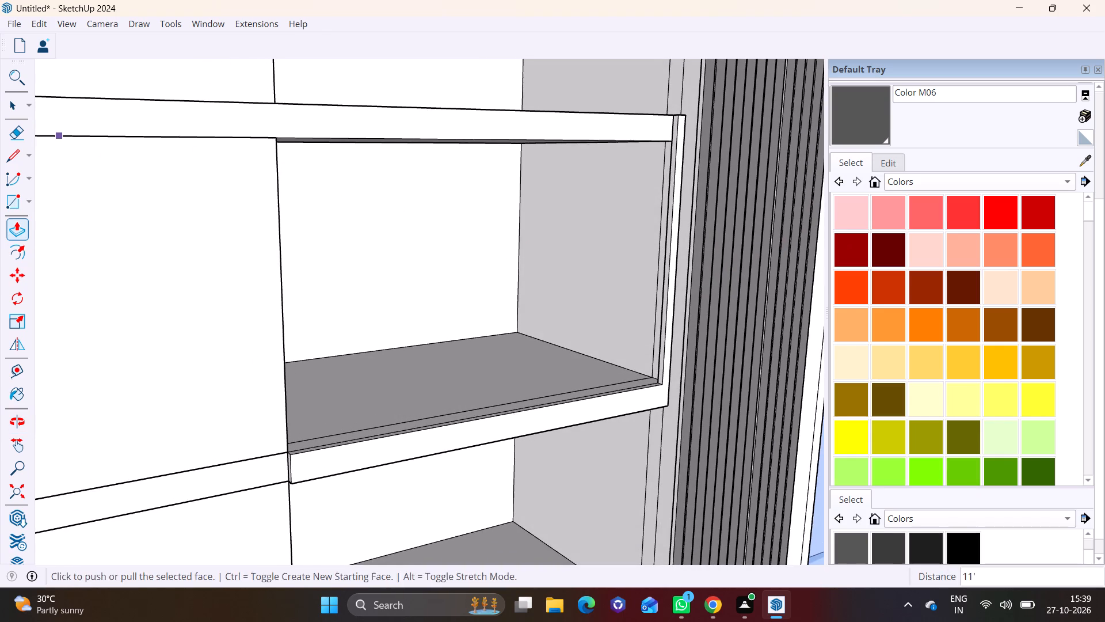
left_click(23, 223)
scroll(748, 90, "up", 5)
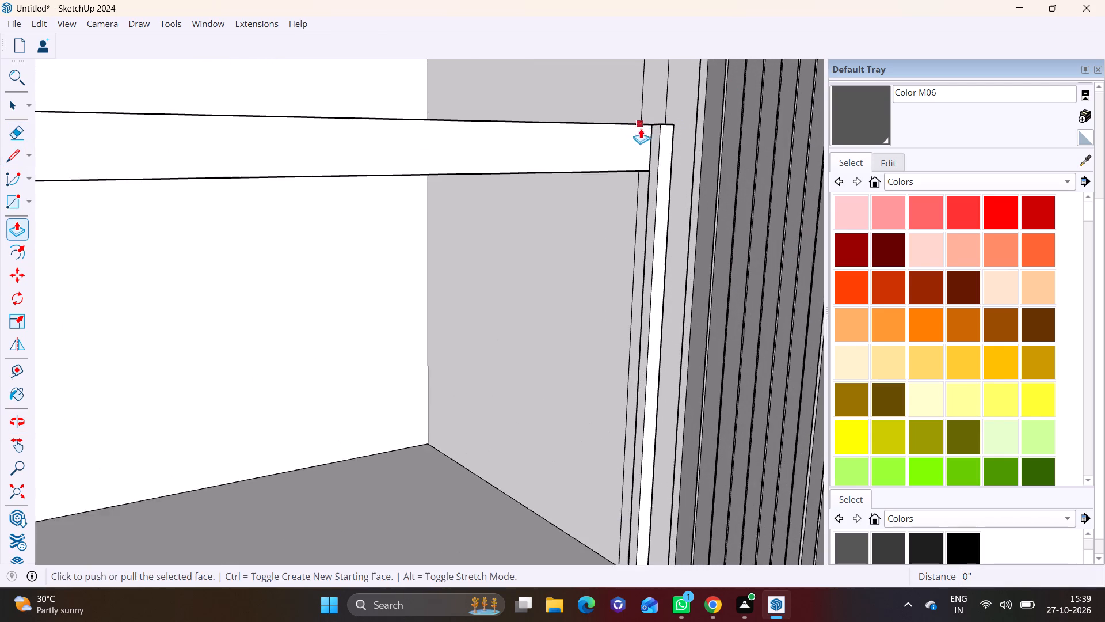
scroll(641, 128, "up", 6)
key("space")
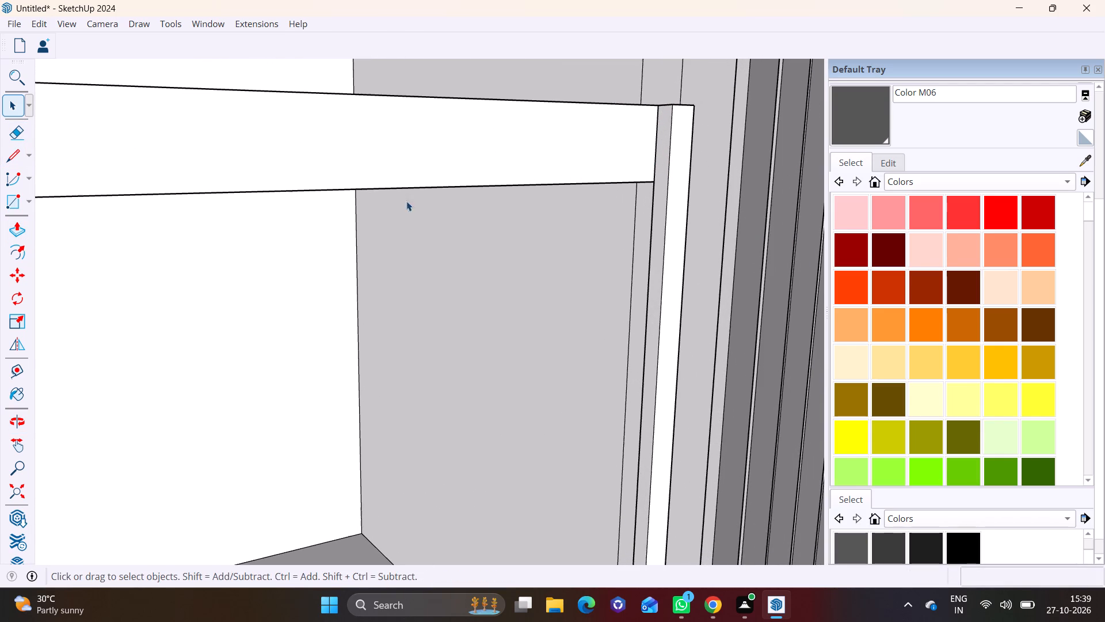
left_click(14, 223)
left_click(9, 109)
left_click(664, 217)
left_click(14, 227)
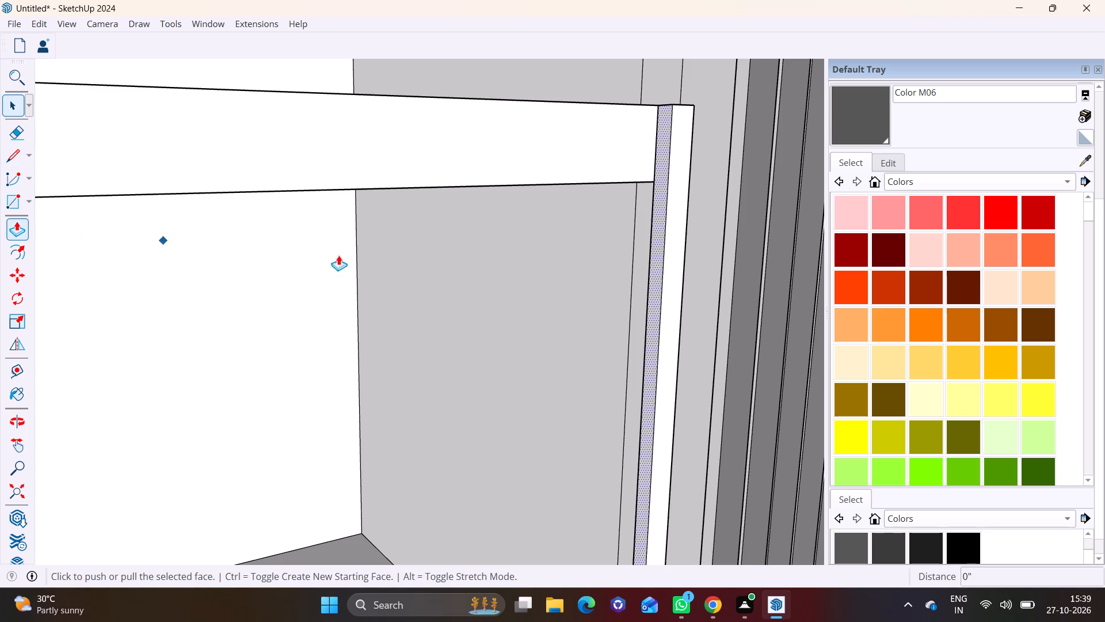
left_click(654, 229)
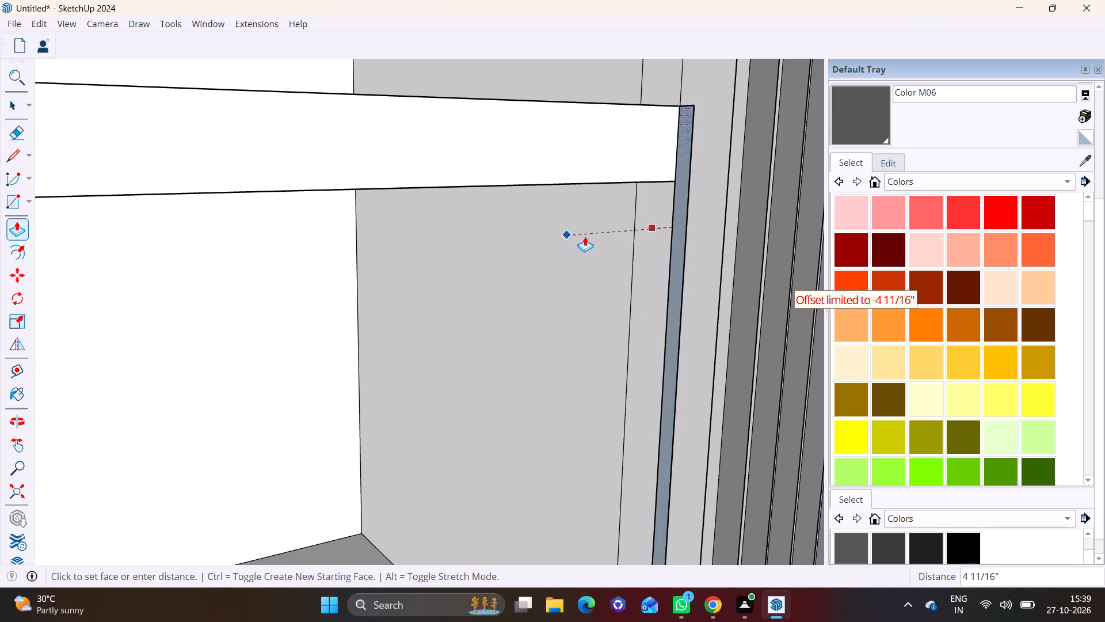
key("ctrl+z")
left_click(658, 224)
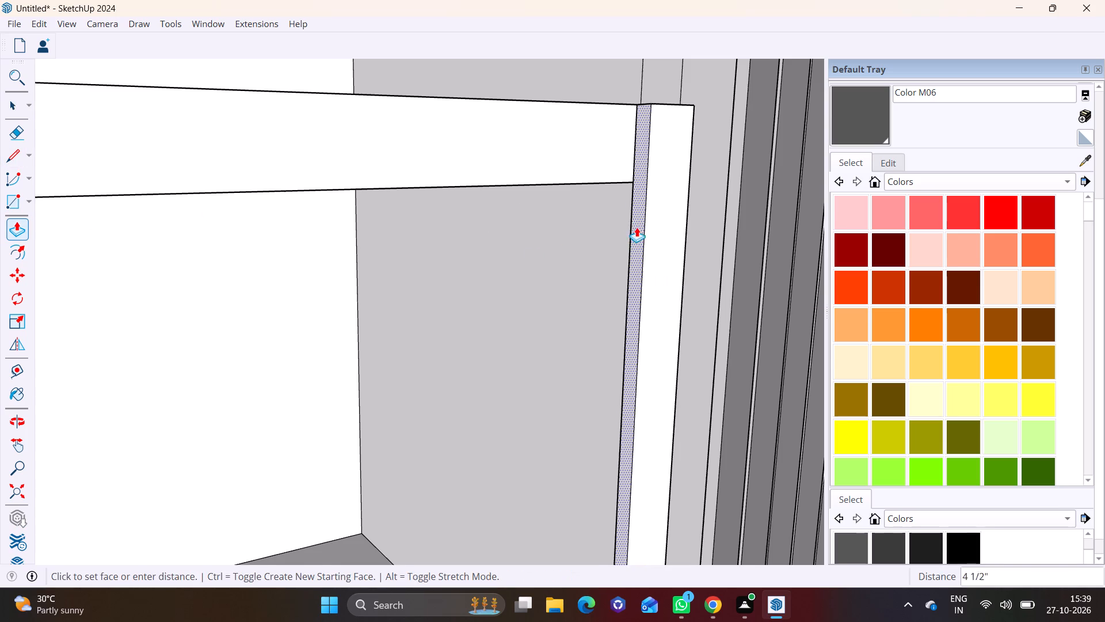
left_click(623, 228)
Draw a 3 1/16" line across the post's inner side face, level with the upper slab's bottom edge.
key("space")
left_click(22, 151)
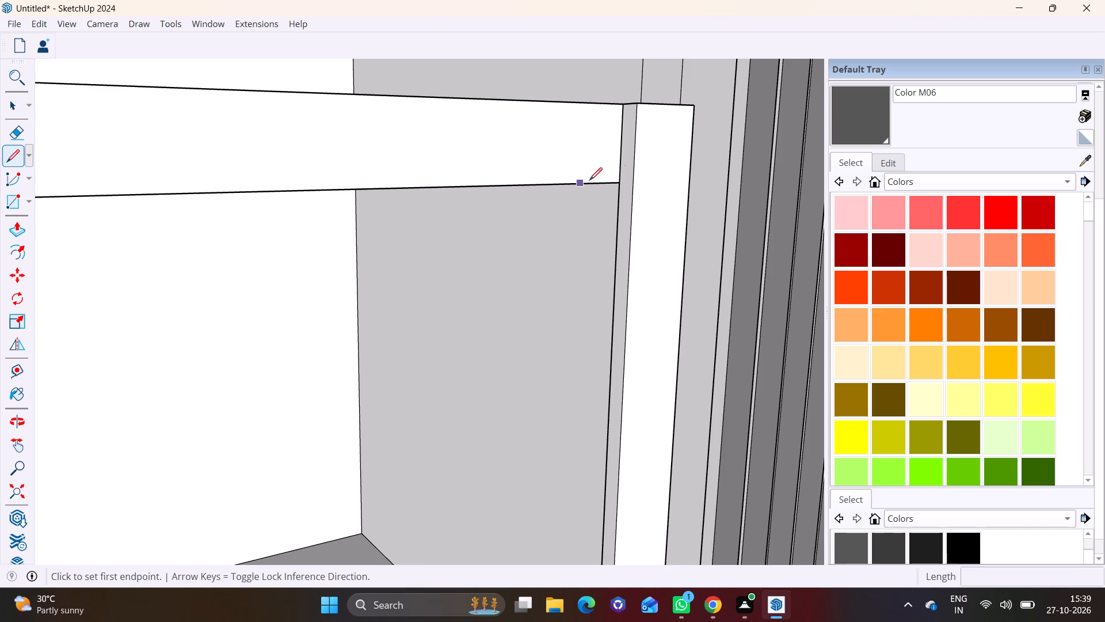
left_click(619, 184)
left_click(635, 183)
Push/Pull the post's upper marked face about 15' 8 5/8" along the upper slab to the opening's far side.
key("space")
left_click(627, 162)
left_click(18, 219)
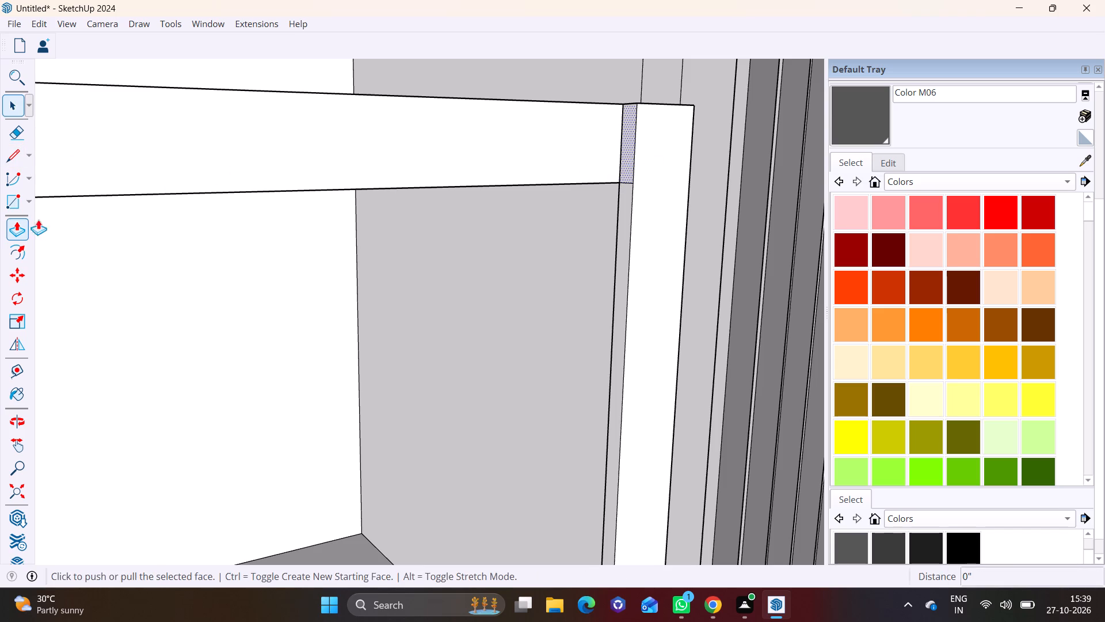
left_click(631, 150)
scroll(325, 178, "down", 5)
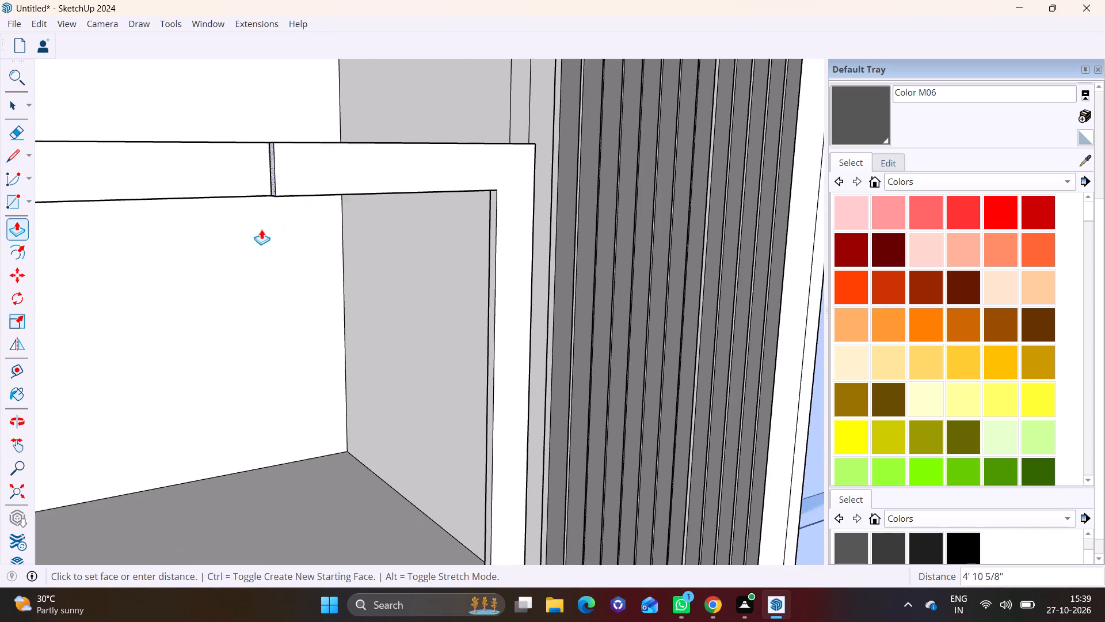
scroll(261, 229, "down", 4)
middle_click_drag(223, 251, 601, 222, "shift")
middle_click_drag(559, 214, 417, 233)
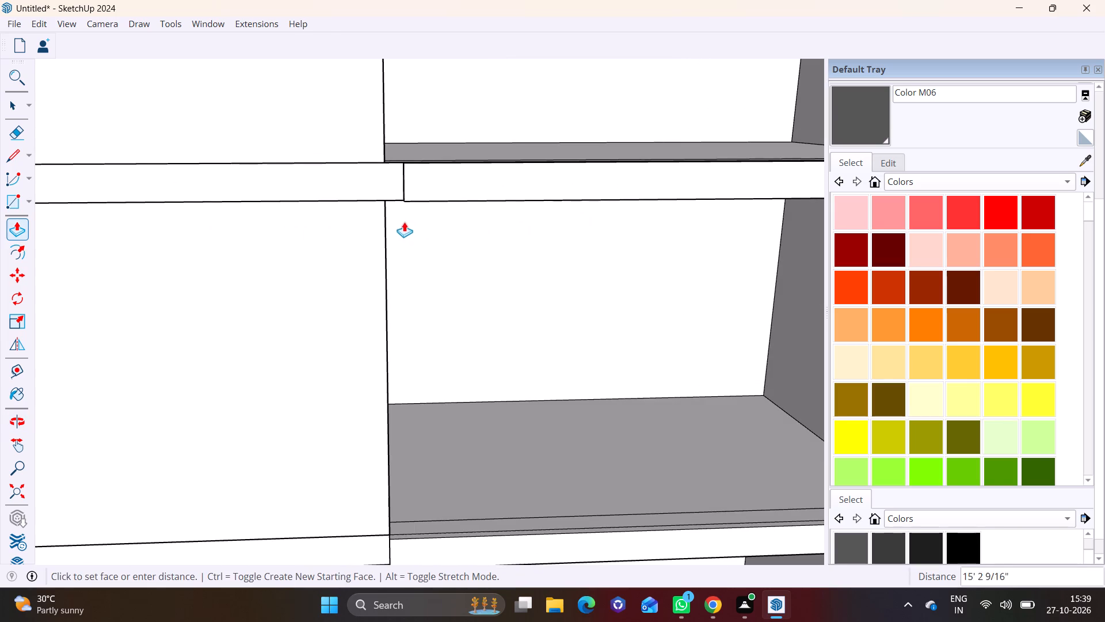
left_click(386, 208)
Draw a 3 1/16" line across the top bar's underside near its end away from the slatted panel.
middle_click_drag(410, 222, 421, 89)
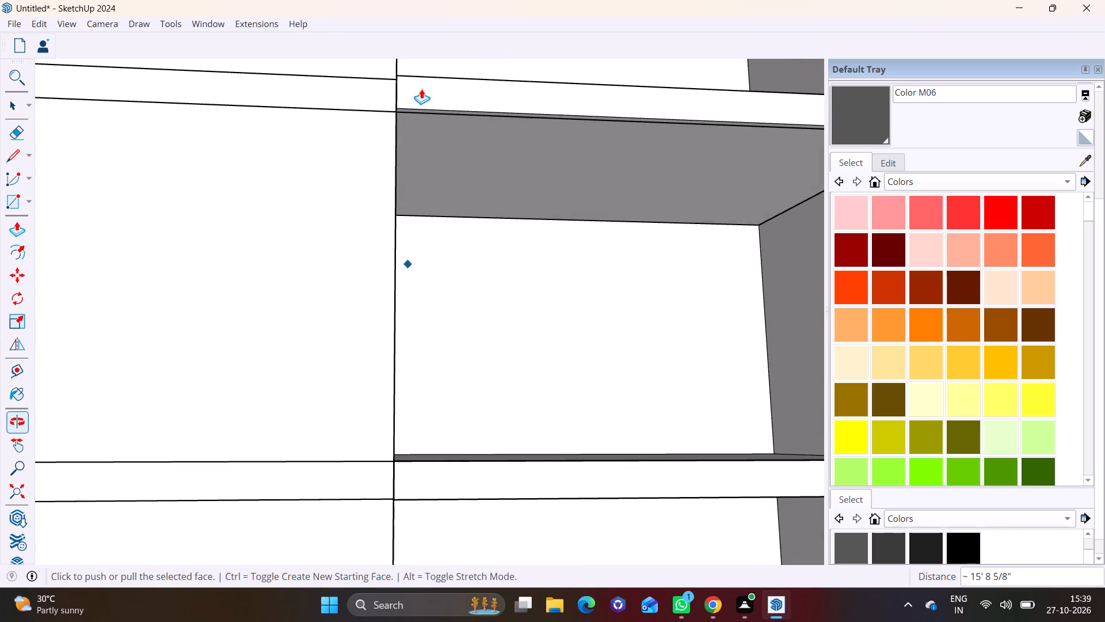
scroll(423, 100, "up", 7)
middle_click_drag(421, 133, 411, 86)
middle_click_drag(411, 86, 389, 231, "shift")
middle_click_drag(393, 229, 400, 126)
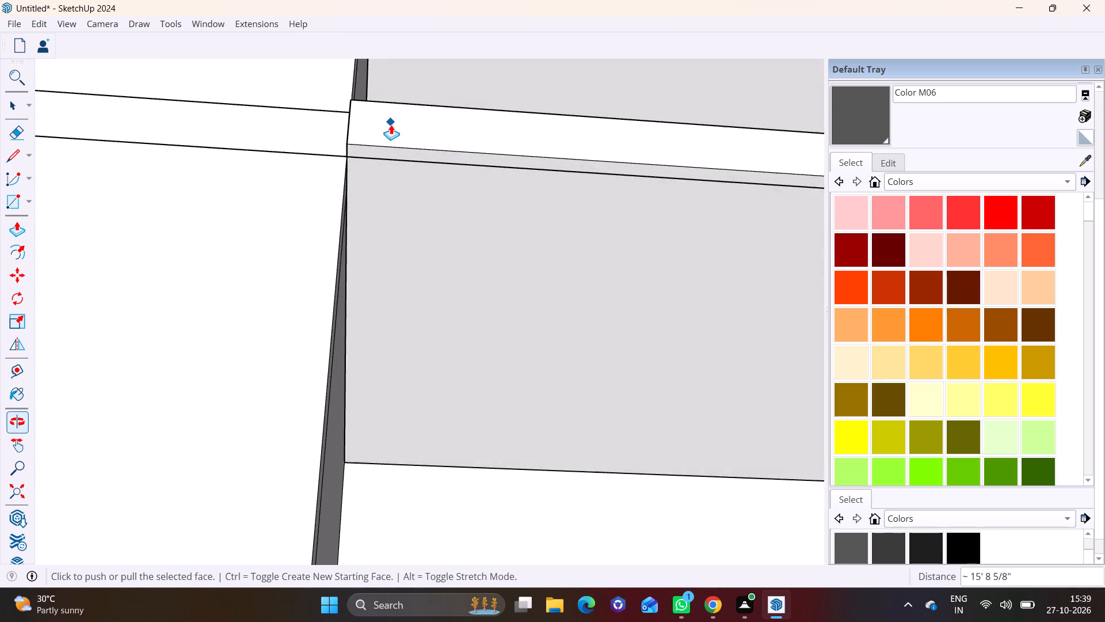
scroll(391, 124, "up", 6)
left_click(3, 154)
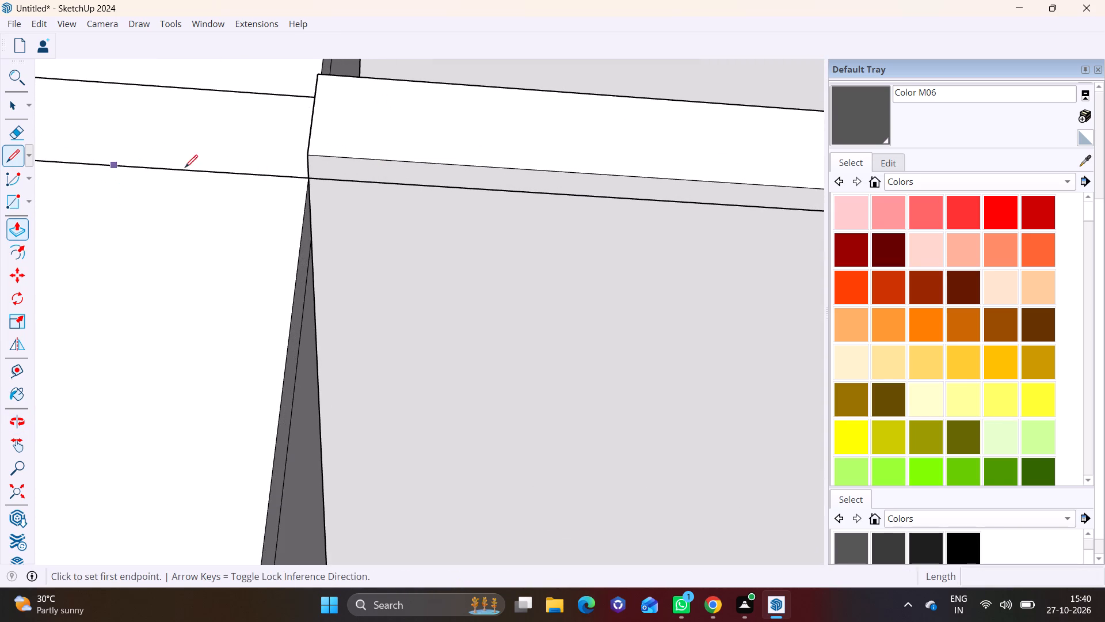
left_click(353, 177)
left_click(356, 155)
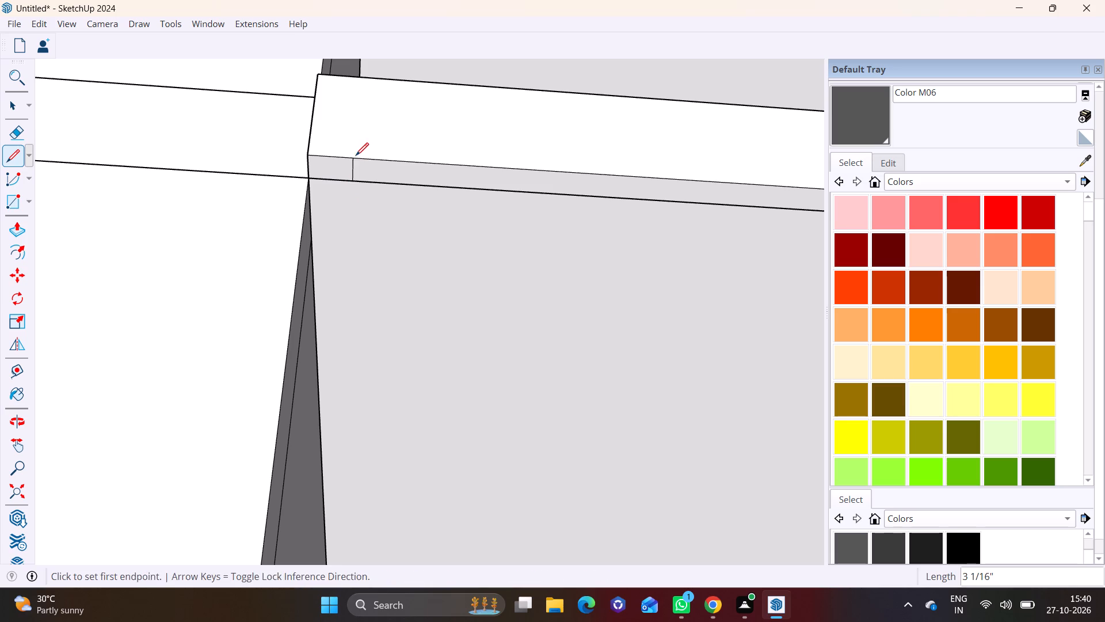
Push/Pull the marked face under the top bar down to the bottom bar, closing the balcony frame.
key("space")
left_click(347, 166)
left_click(14, 227)
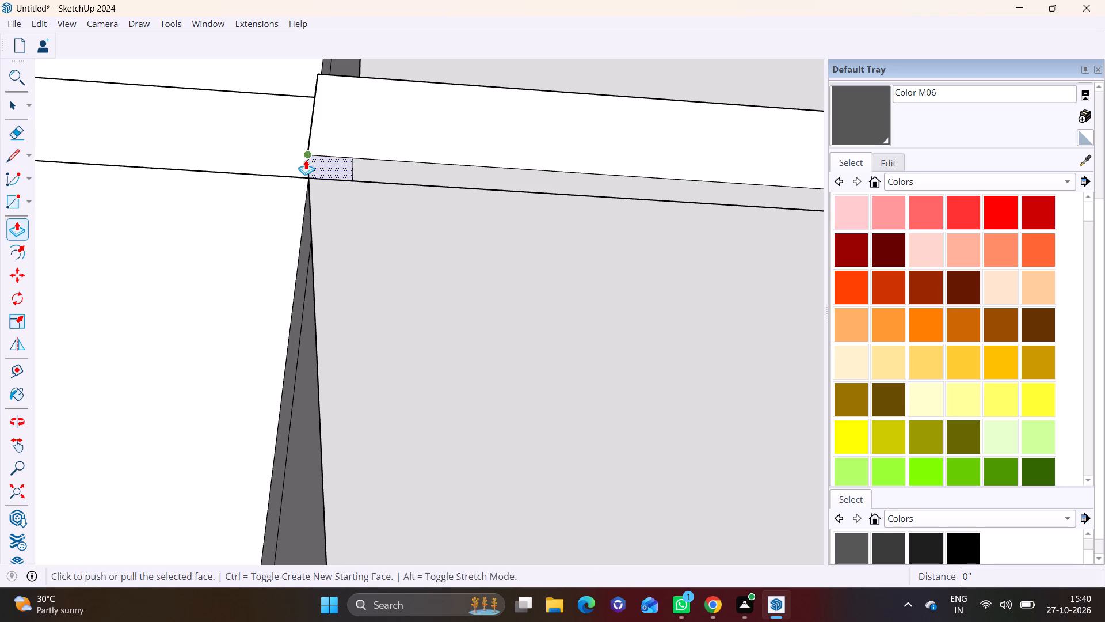
left_click(313, 159)
scroll(309, 399, "down", 7)
middle_click_drag(325, 415, 366, 212, "shift")
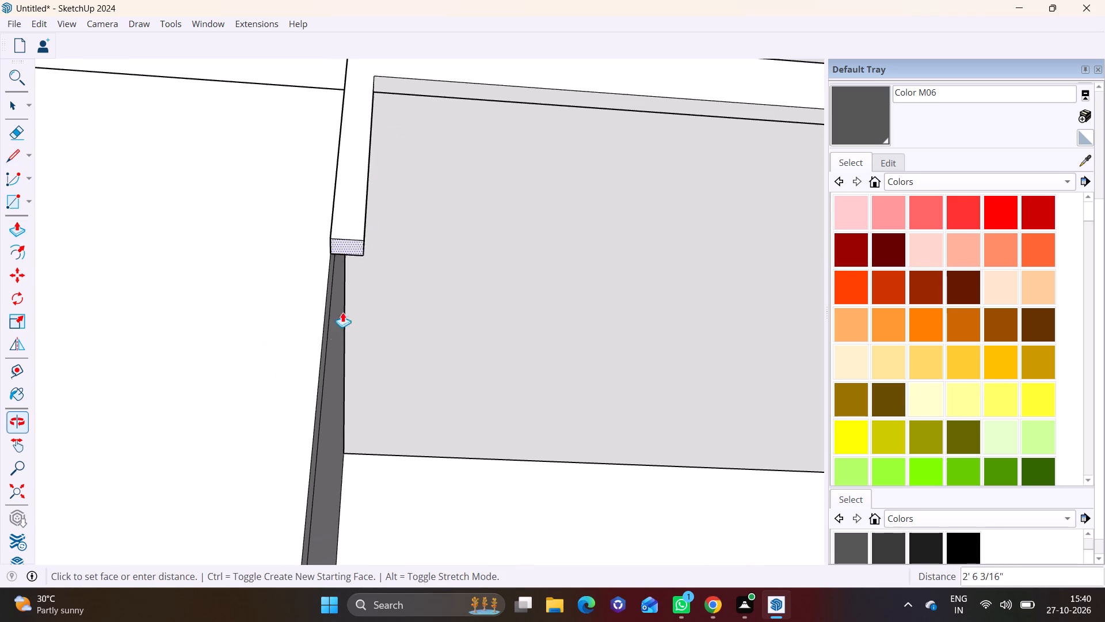
middle_click_drag(315, 465, 338, 144, "shift")
middle_click_drag(356, 267, 373, 480)
middle_click_drag(398, 431, 377, 233, "shift")
left_click(296, 150)
Push/Pull the inner side face of the post farthest from the slatted panel into the opening to thicken it.
middle_click_drag(444, 151, 435, 151)
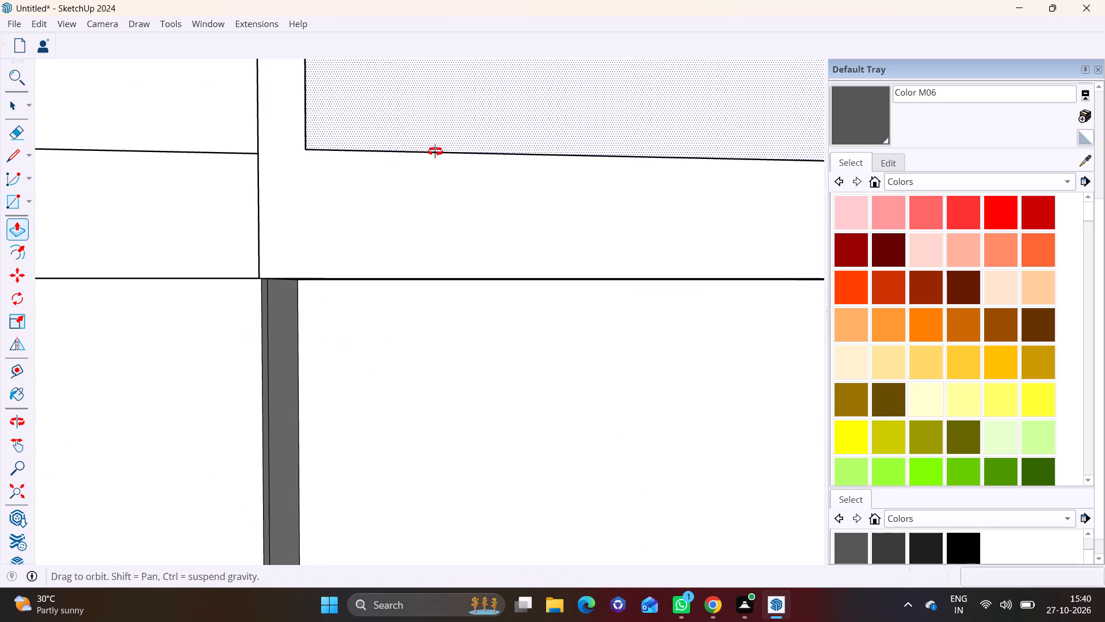
middle_click_drag(435, 151, 228, 179)
scroll(443, 139, "down", 3)
middle_click_drag(417, 179, 364, 323, "shift")
left_click(313, 242)
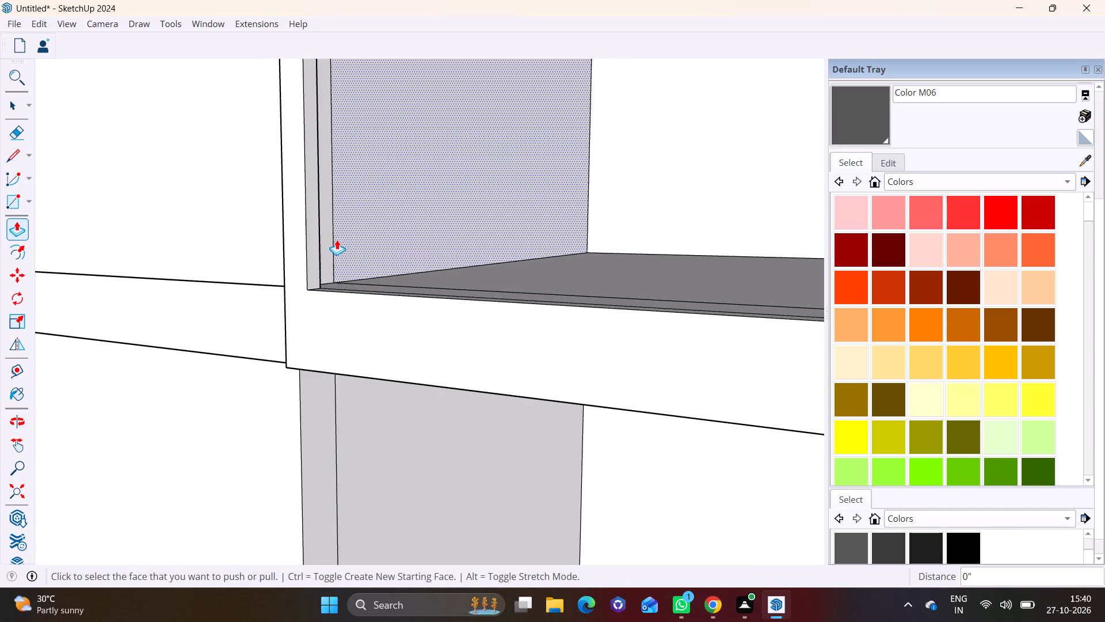
key("ctrl+z")
left_click(314, 241)
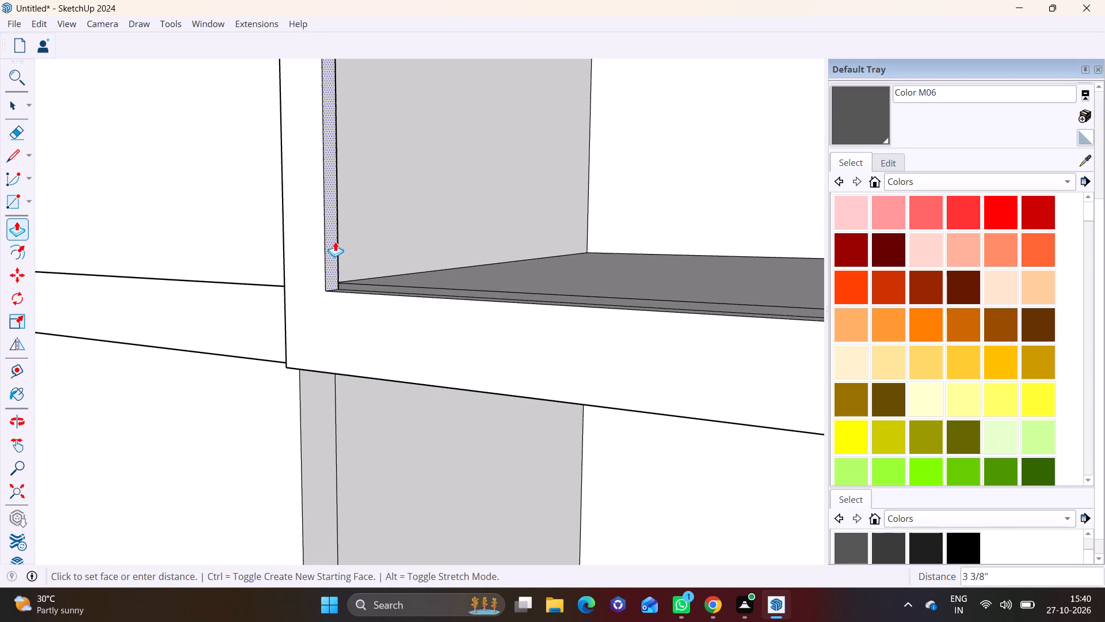
left_click(345, 244)
Push/Pull the underside of the frame's top bar downward to thicken it.
scroll(348, 242, "down", 7)
middle_click_drag(388, 126, 316, 425, "shift")
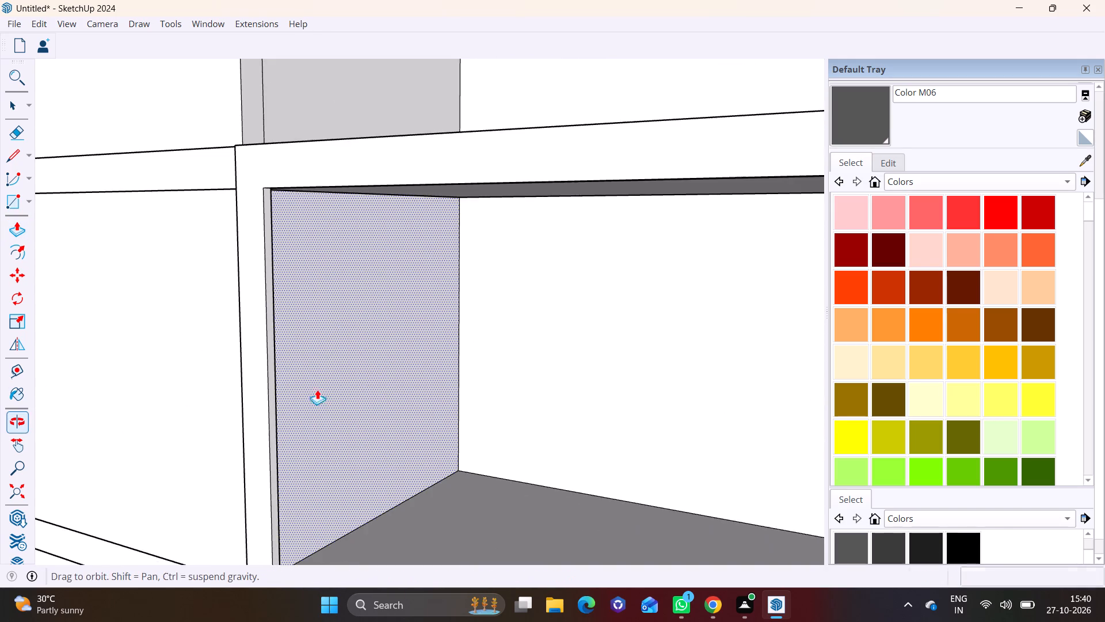
middle_click_drag(351, 215, 376, 130)
scroll(376, 120, "up", 6)
left_click(370, 117)
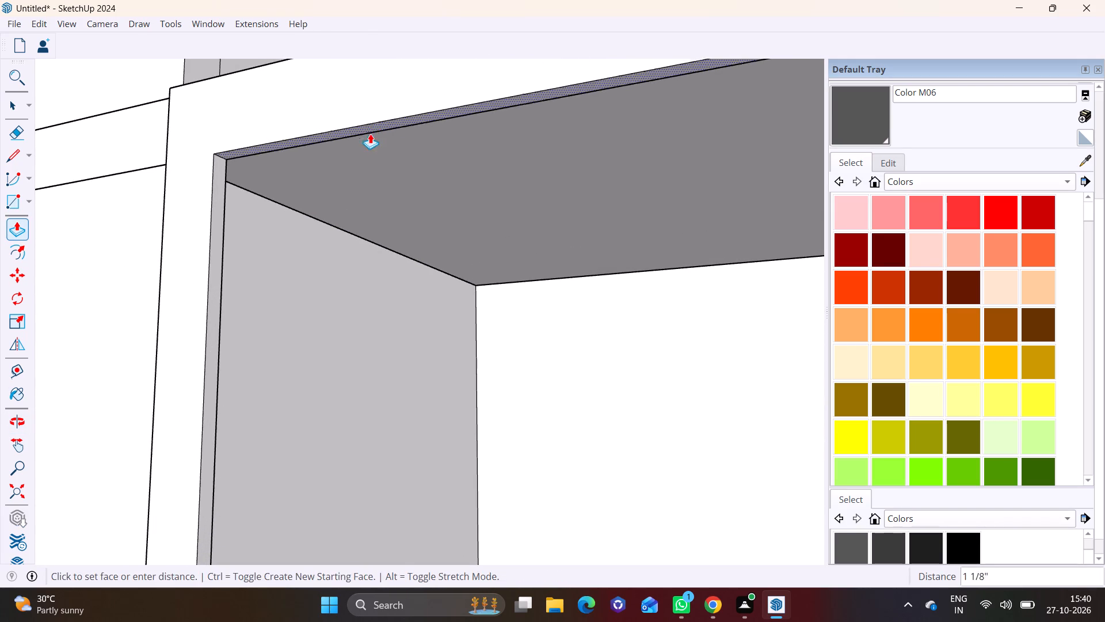
left_click(373, 153)
Push/Pull the inner face of the post away from the slatted panel a further 7 7/8" into the opening.
left_click(220, 229)
left_click(261, 229)
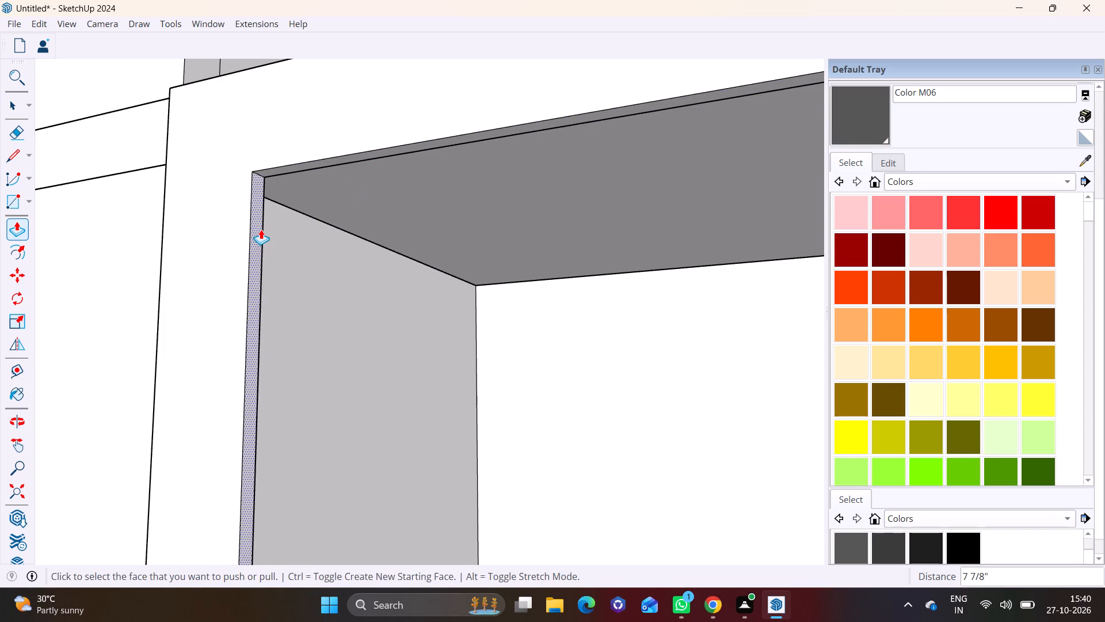
Push/Pull the inner face of the post beside the slatted panel slightly further into the opening.
scroll(308, 246, "down", 10)
middle_click_drag(490, 376, 300, 244, "shift")
middle_click_drag(357, 256, 422, 275)
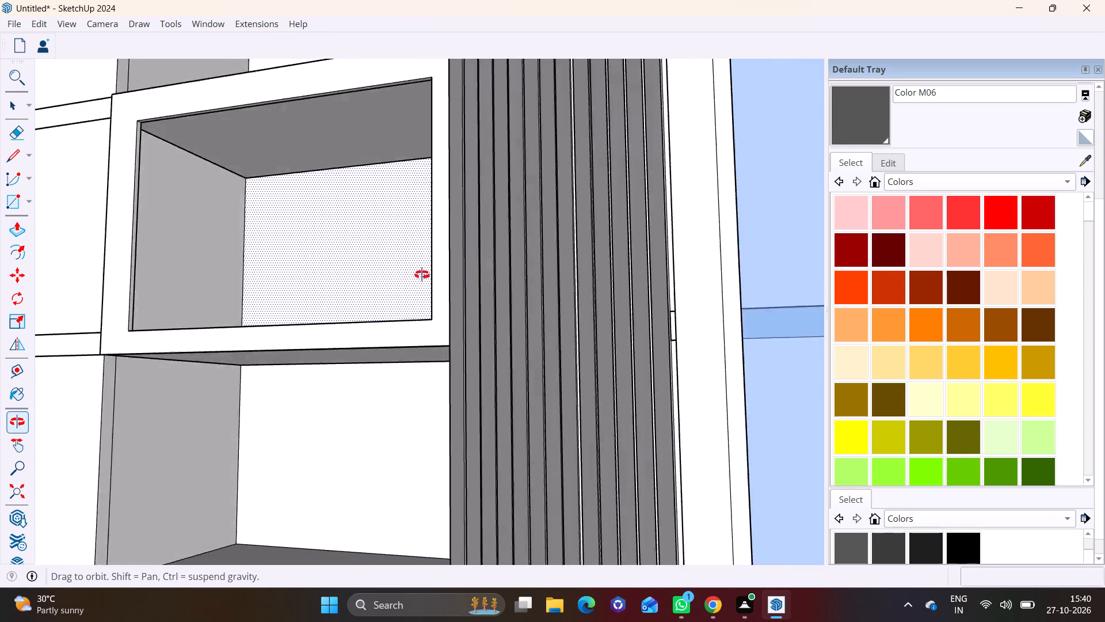
middle_click_drag(422, 275, 627, 316)
scroll(575, 297, "up", 4)
left_click(533, 272)
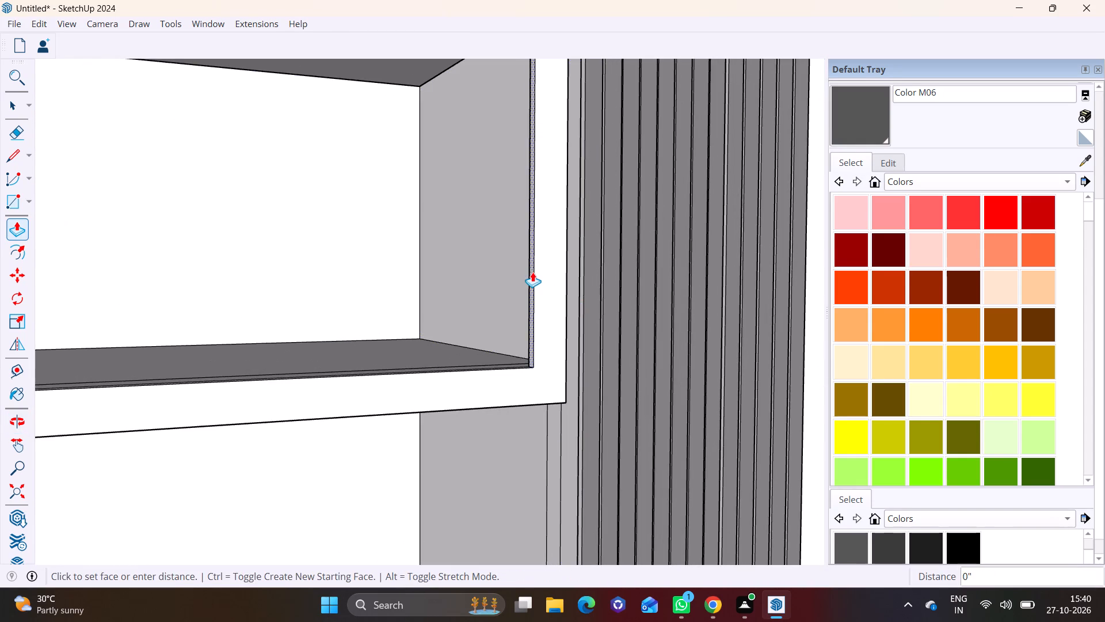
left_click(521, 272)
key("space")
Draw a small rectangle on the slab's front edge below the next open balcony, at the end farthest from the slatted panel.
scroll(223, 271, "down", 12)
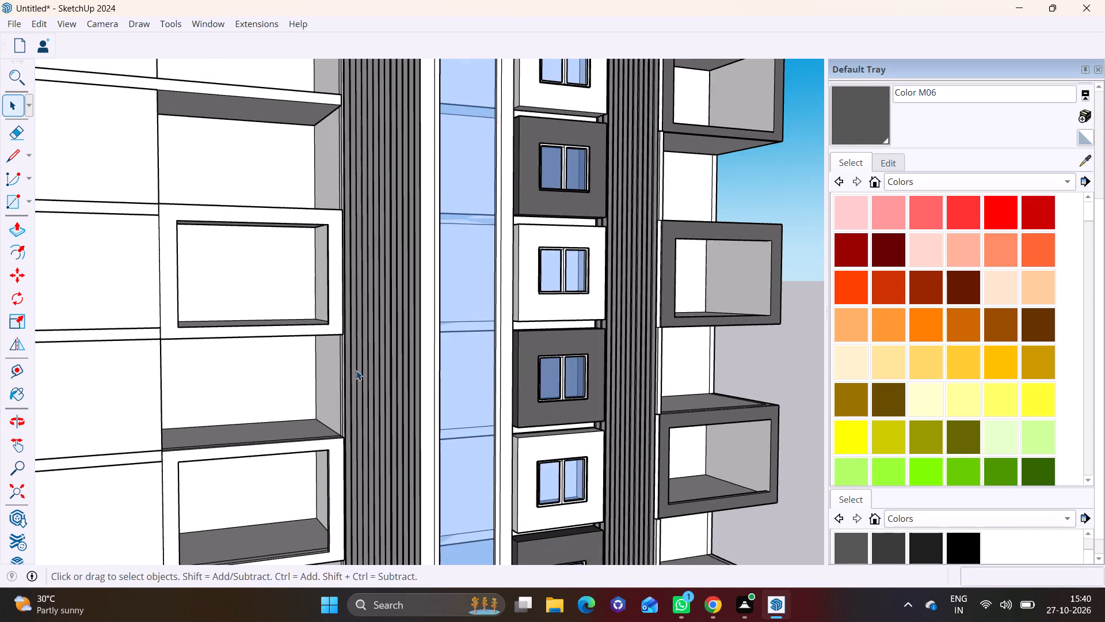
middle_click_drag(356, 370, 199, 379)
middle_click_drag(209, 264, 338, 481, "shift")
scroll(348, 343, "up", 6)
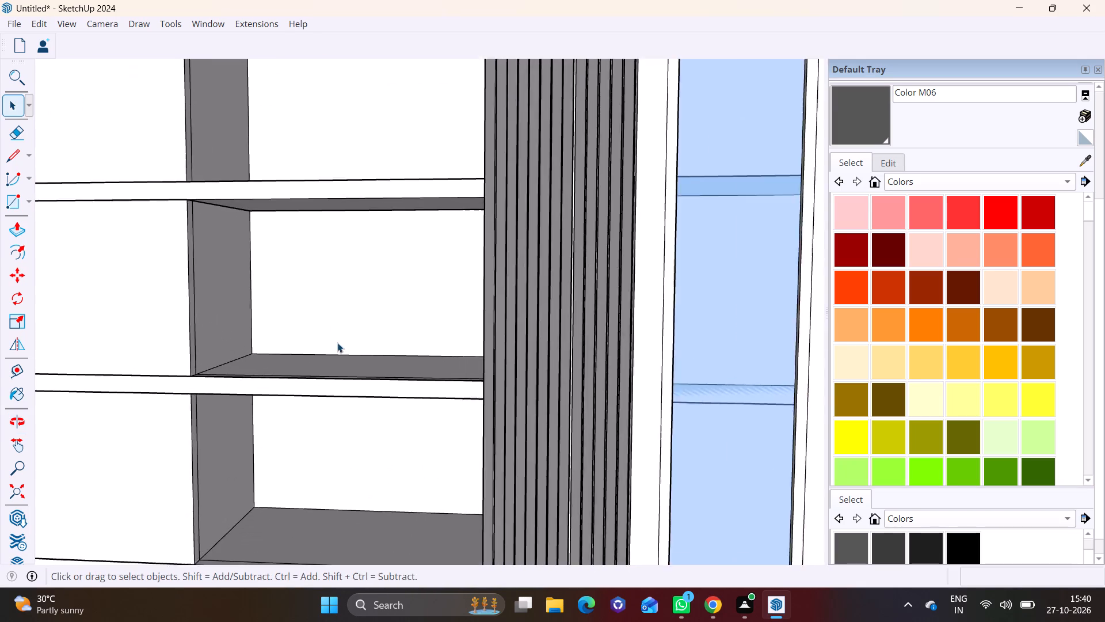
left_click(32, 199)
left_click(33, 218)
middle_click_drag(321, 367, 417, 370)
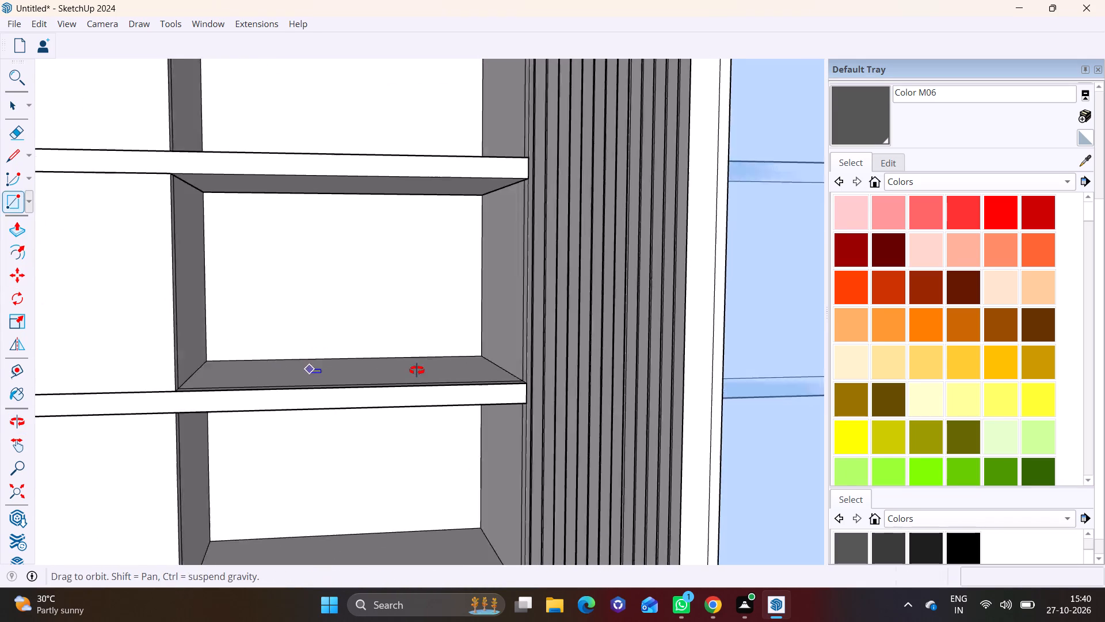
middle_click_drag(417, 370, 460, 370)
scroll(460, 370, "up", 1)
scroll(274, 400, "up", 5)
middle_click_drag(130, 407, 91, 352)
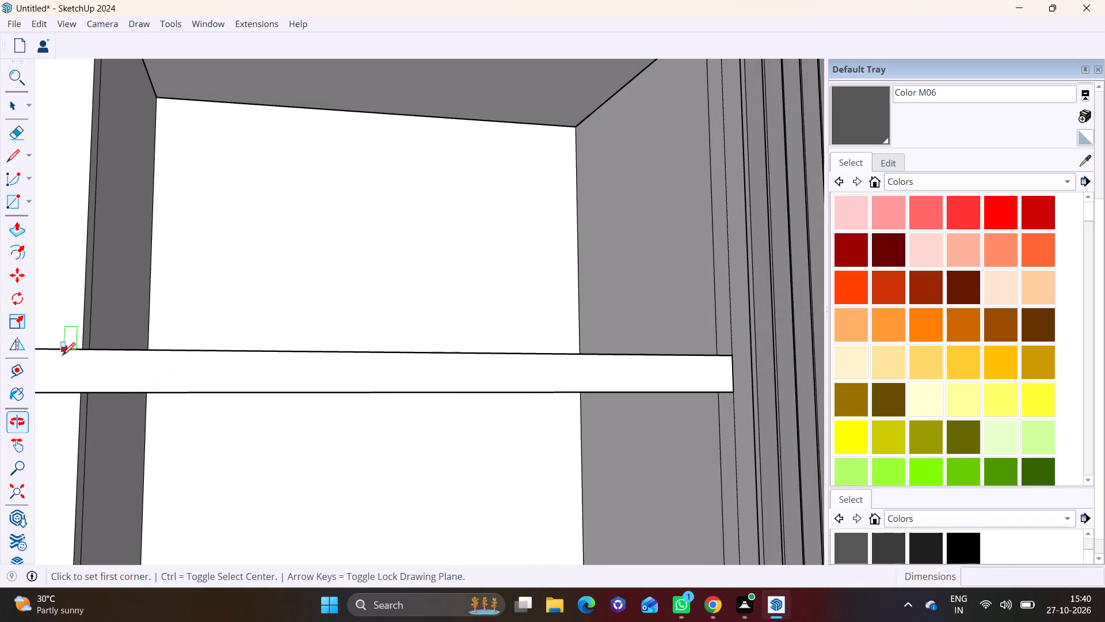
scroll(64, 358, "up", 4)
left_click_drag(78, 403, 80, 397)
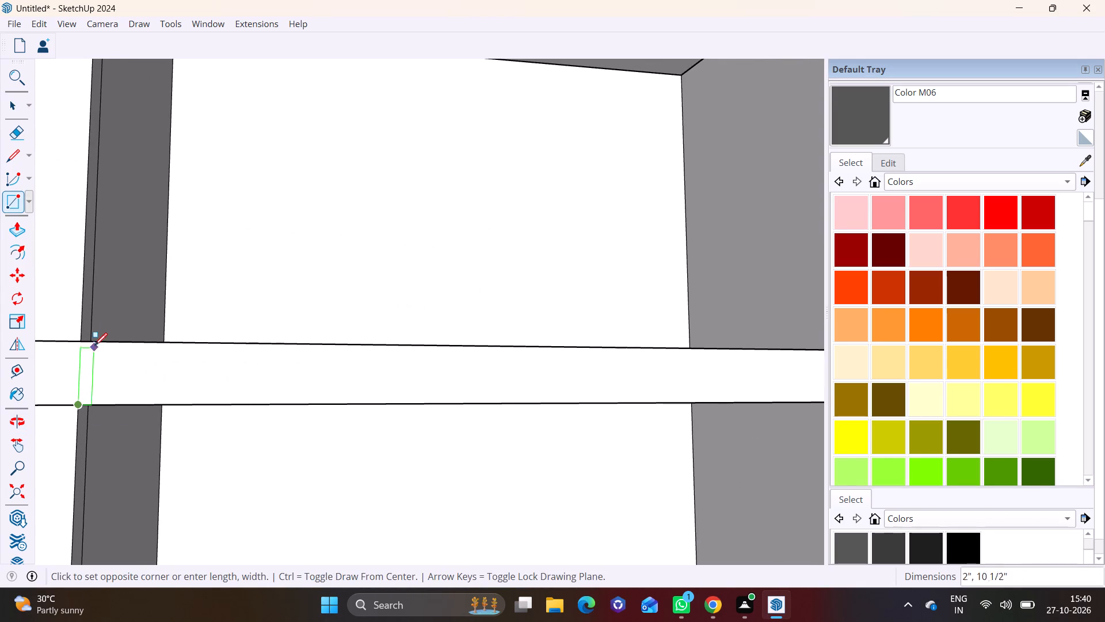
left_click(211, 340)
key("space")
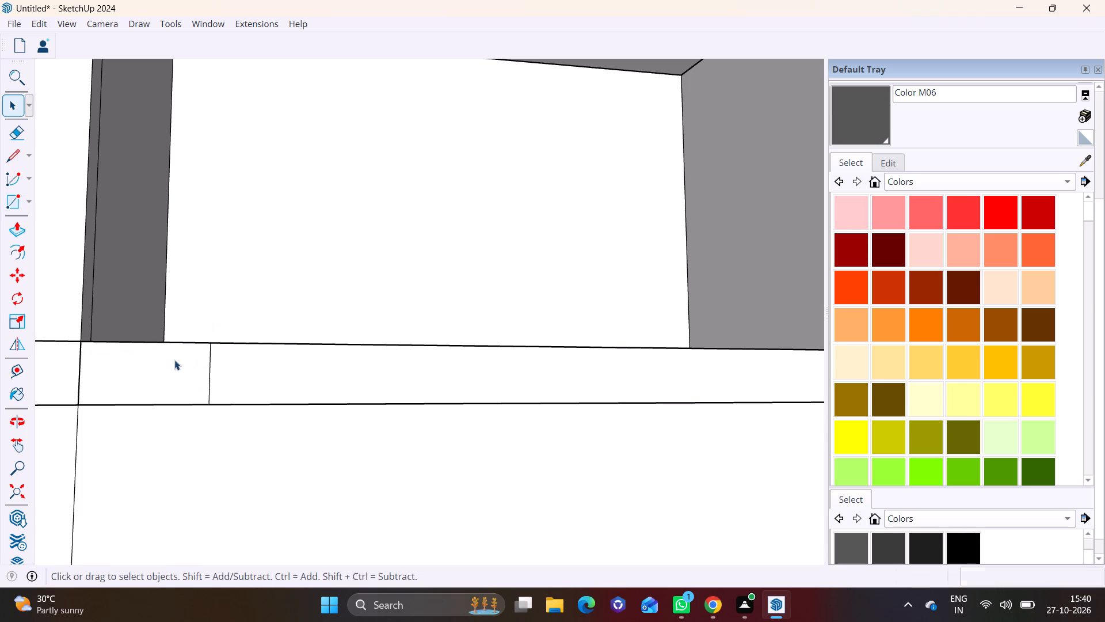
Delete the unwanted face covering the opening below the new rectangle.
left_click(194, 433)
key("Delete")
Push/Pull the small slab-edge rectangle outward about 2 5/16" to start the frame's bottom bar.
middle_click_drag(209, 449, 32, 519)
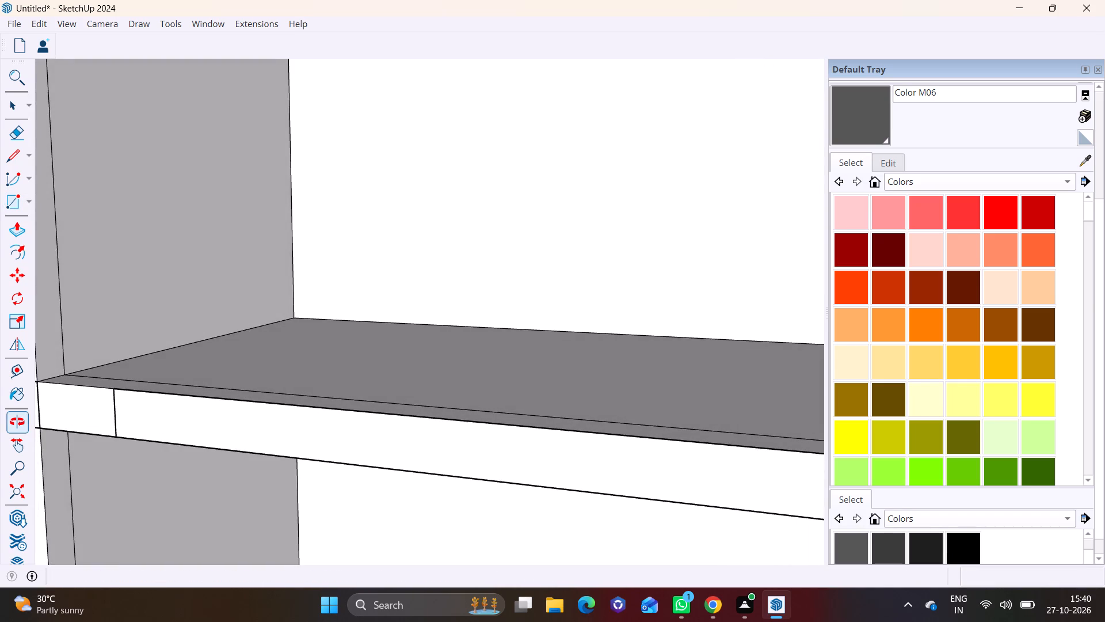
left_click(112, 405)
middle_click_drag(91, 405, 242, 384, "shift")
left_click(242, 386)
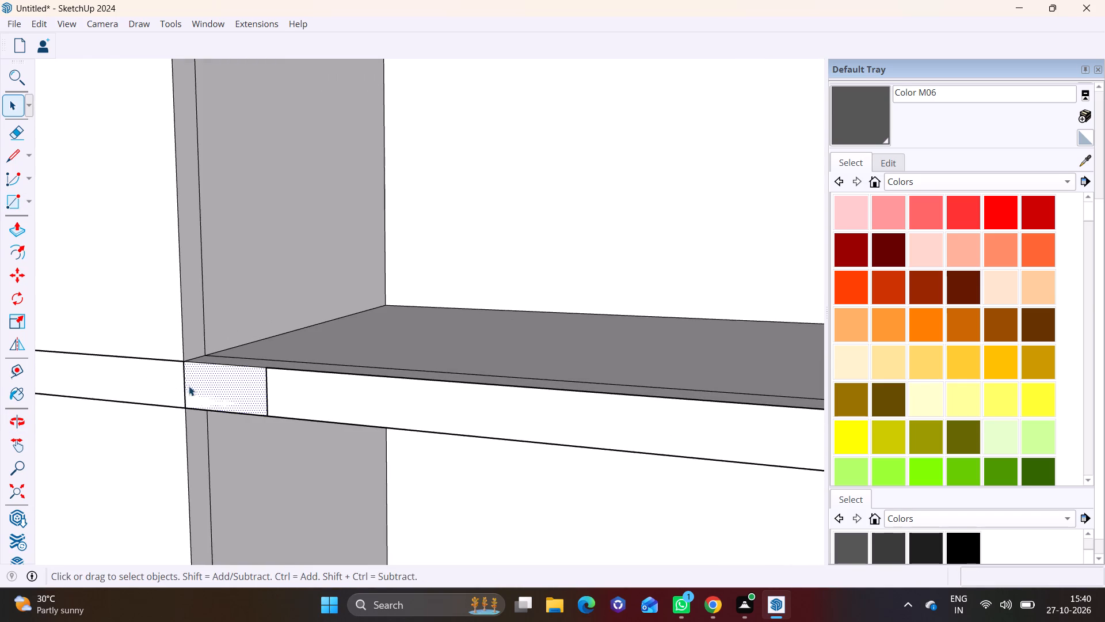
left_click(12, 234)
left_click(228, 387)
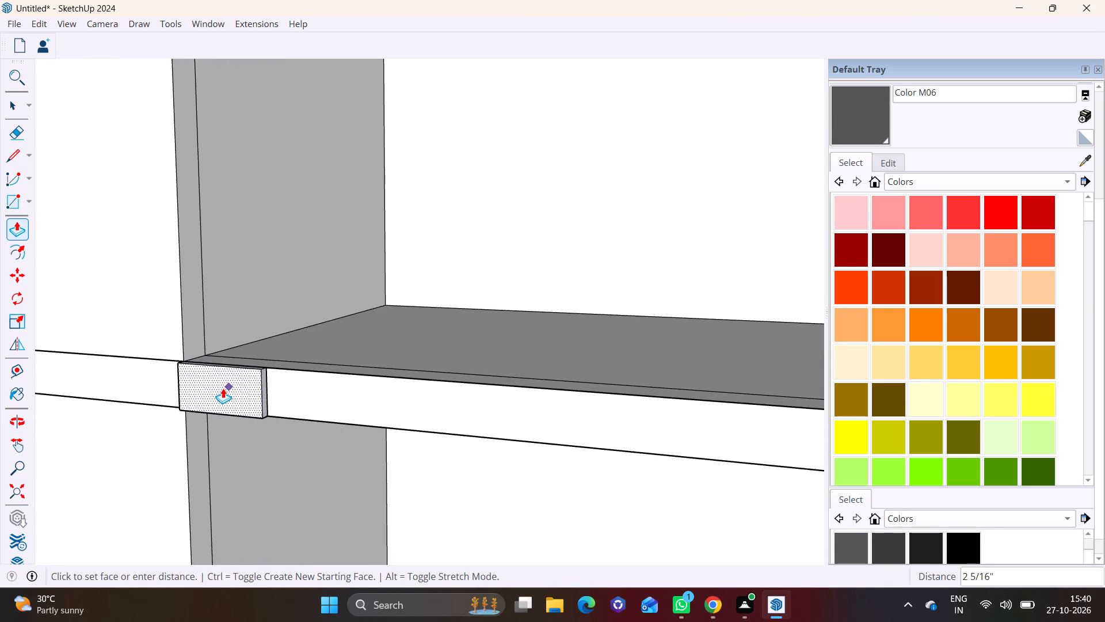
left_click(221, 388)
scroll(249, 393, "up", 3)
key("space")
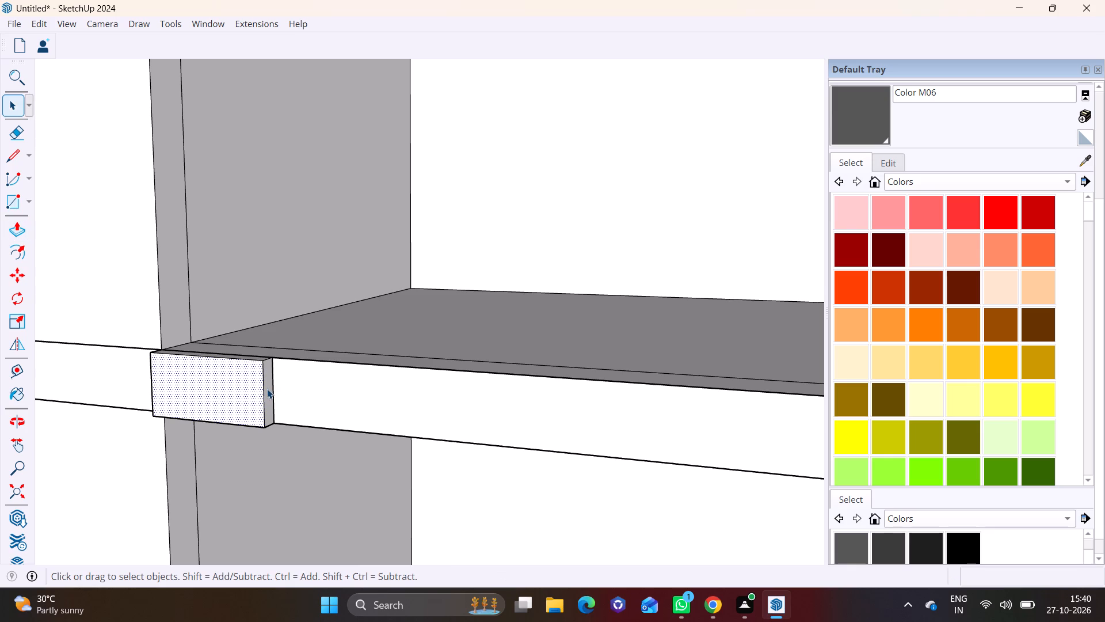
Push/Pull the block's side face about 14' 9" along the slab edge to its end at the slatted panel.
left_click(267, 389)
left_click(13, 236)
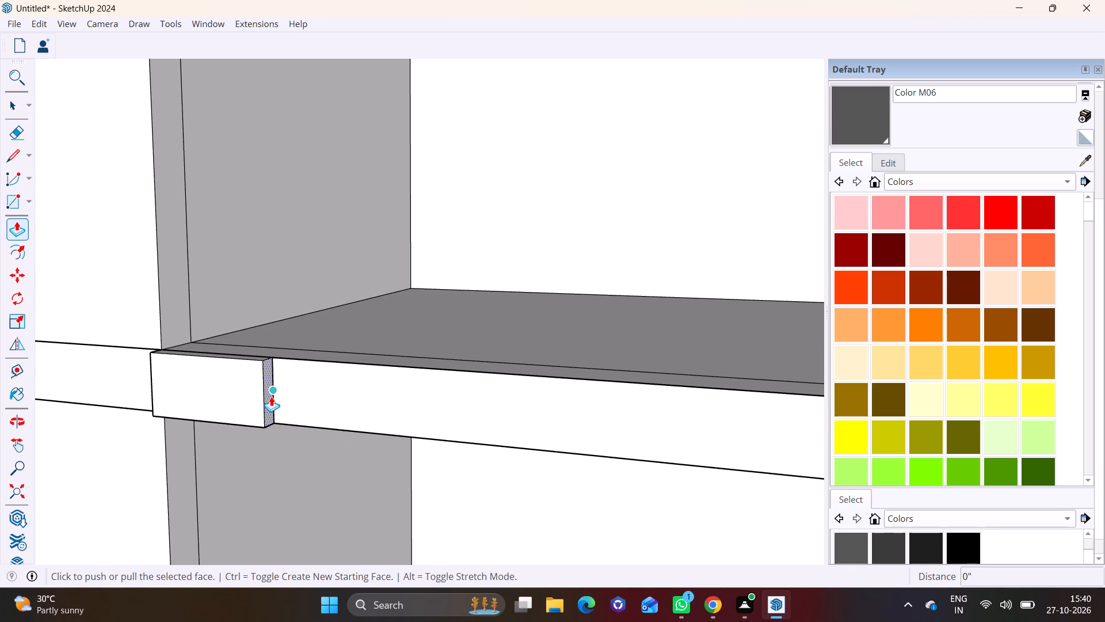
left_click(271, 396)
scroll(538, 435, "down", 8)
middle_click_drag(551, 443, 165, 386, "shift")
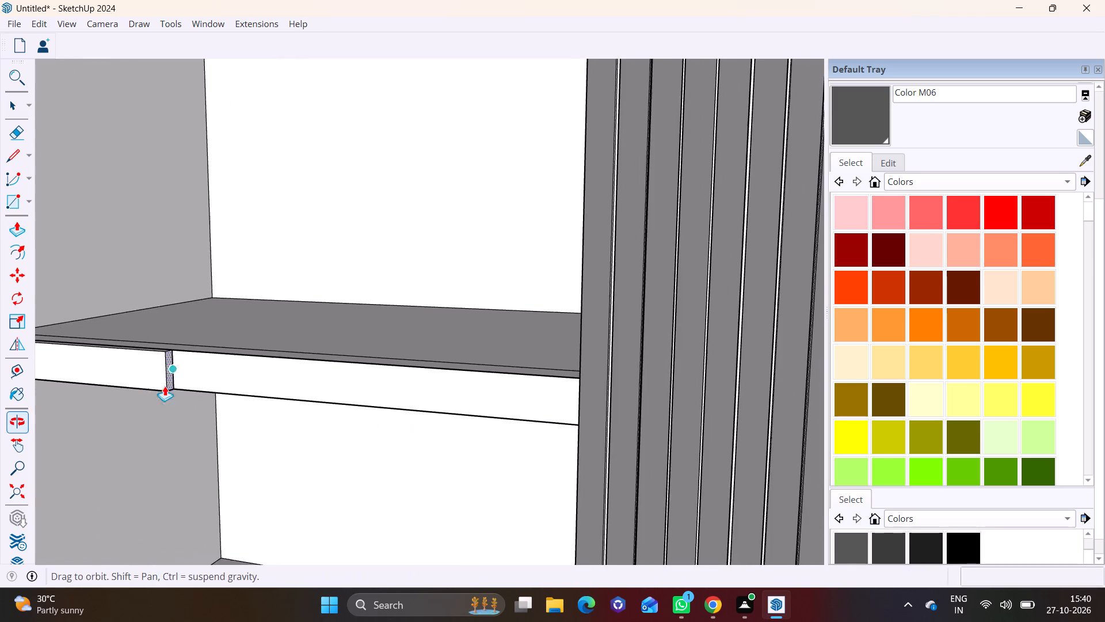
middle_click_drag(398, 404, 583, 441)
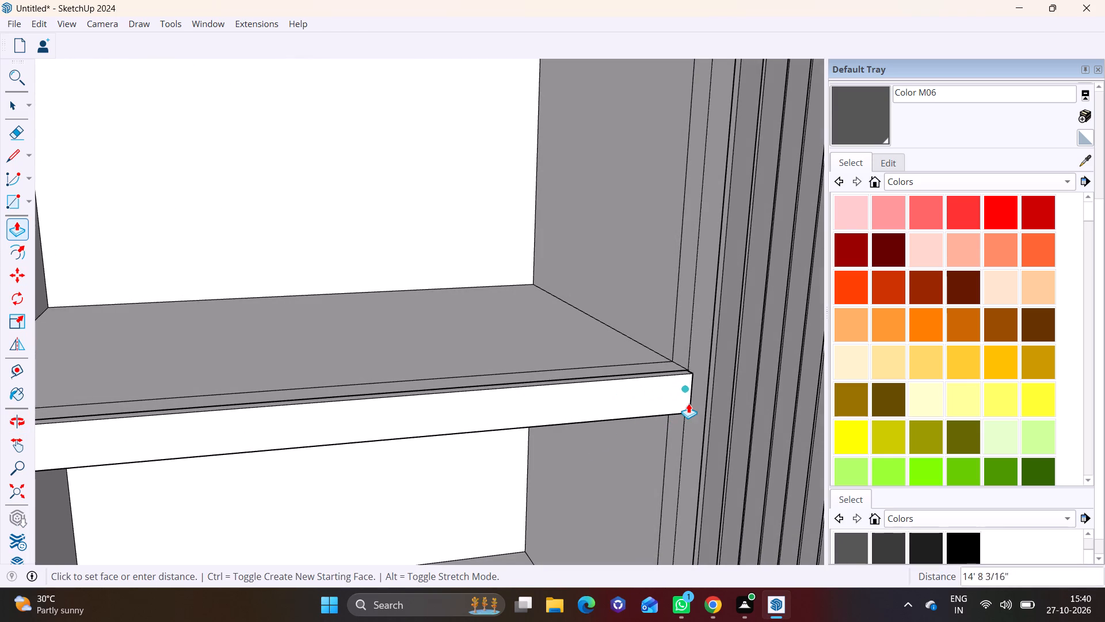
left_click(699, 399)
Draw a short line across the bottom bar's top face near the slatted panel to mark off the post base.
middle_click_drag(668, 377, 521, 457)
scroll(578, 449, "up", 2)
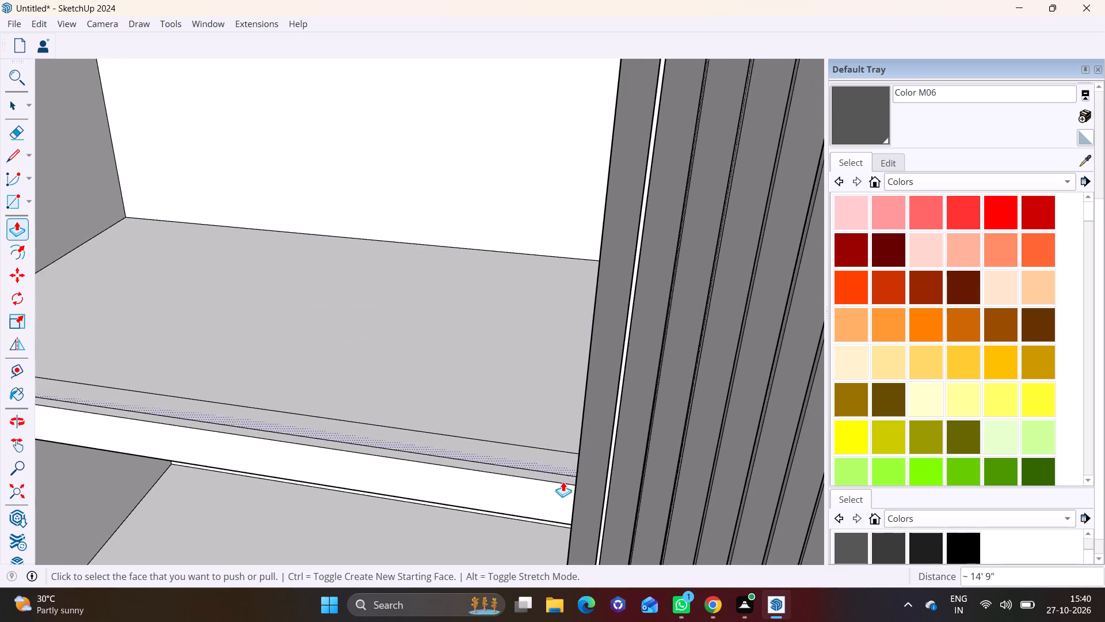
middle_click_drag(552, 499, 688, 422)
scroll(680, 422, "up", 1)
middle_click_drag(680, 422, 670, 529)
scroll(698, 464, "up", 5)
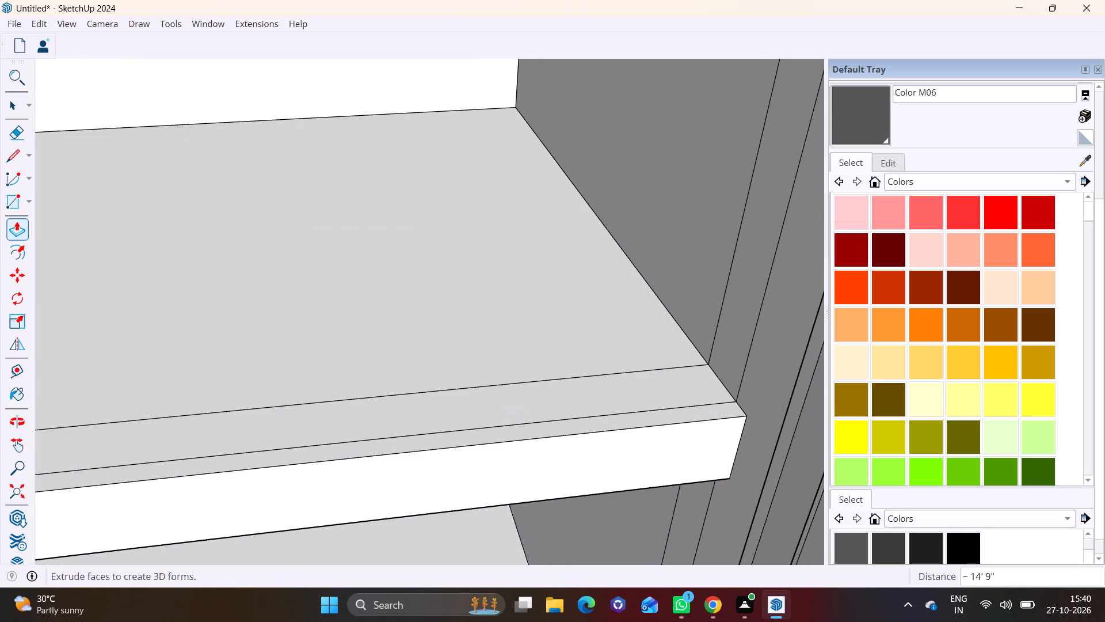
left_click(12, 167)
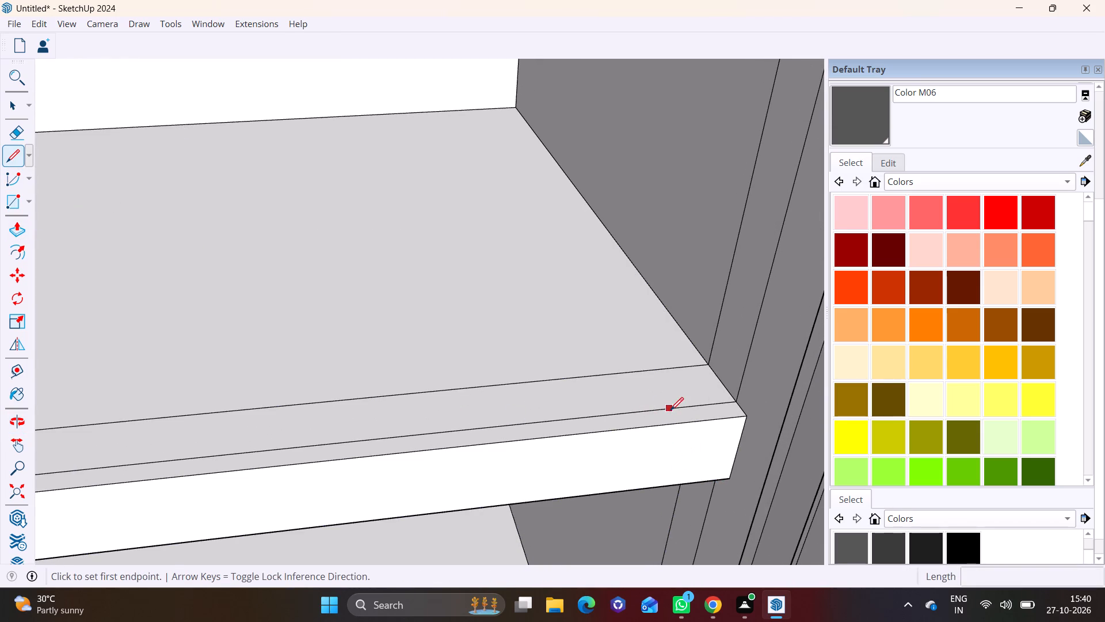
left_click(670, 410)
left_click(675, 425)
key("space")
Push/Pull the post base beside the slatted panel upward to the top of the slab above.
left_click(699, 415)
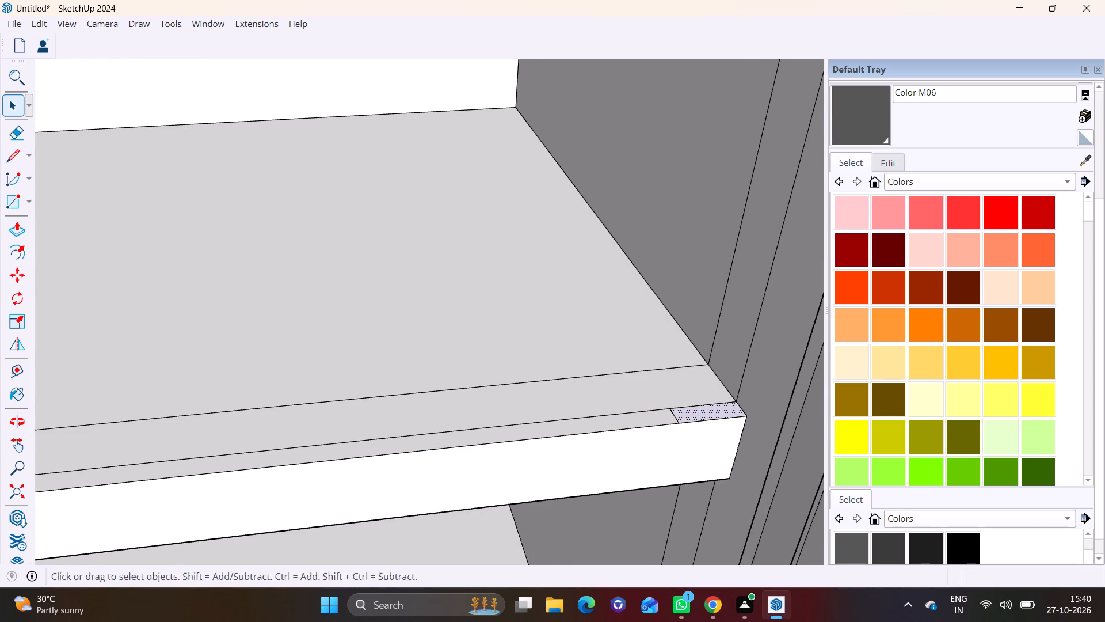
left_click(16, 234)
left_click(685, 412)
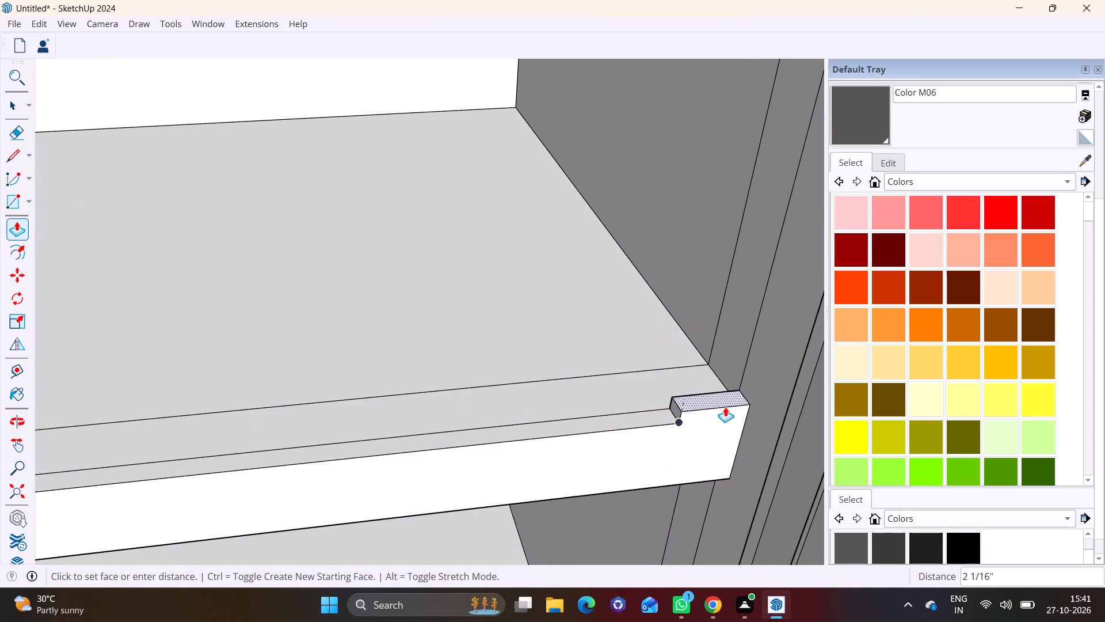
scroll(704, 296, "down", 10)
middle_click_drag(674, 152, 688, 458, "shift")
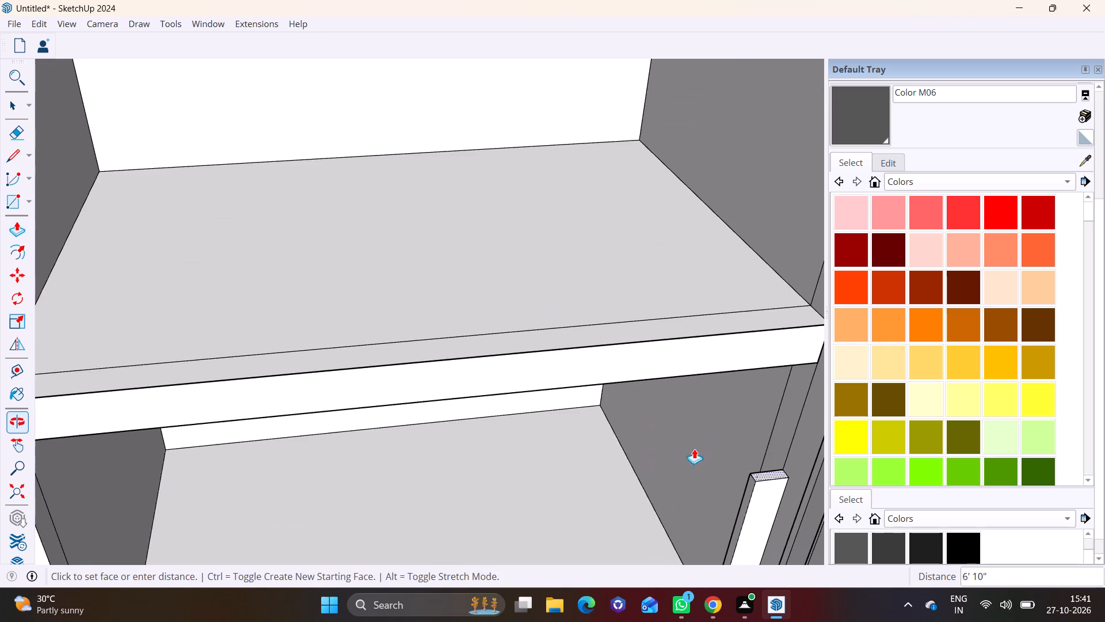
middle_click_drag(675, 396, 648, 348)
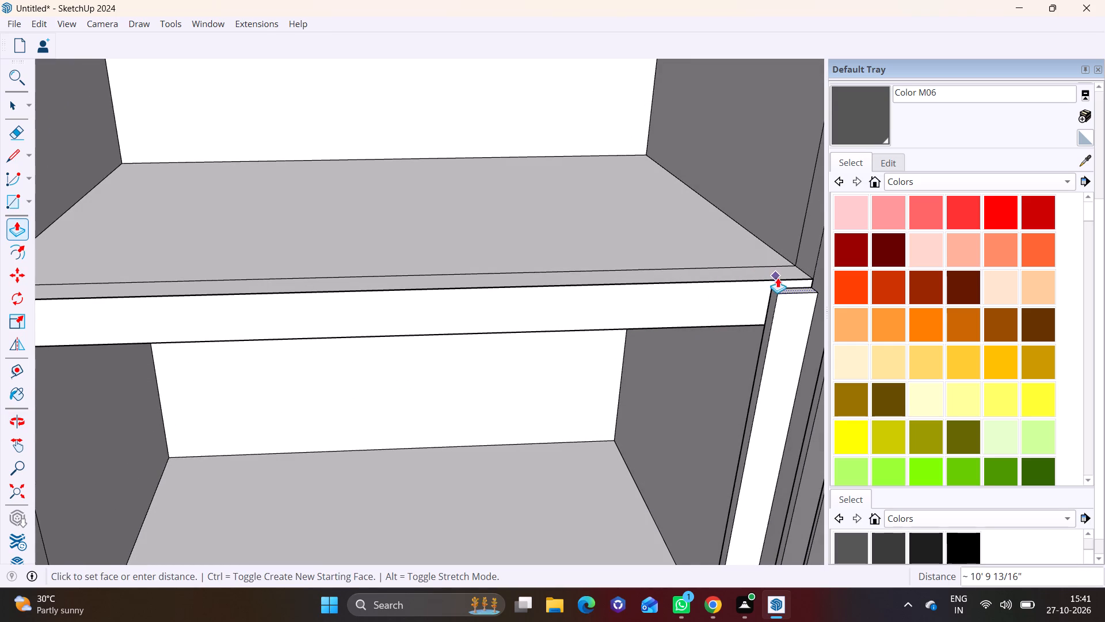
left_click(784, 283)
left_click(790, 286)
left_click(787, 279)
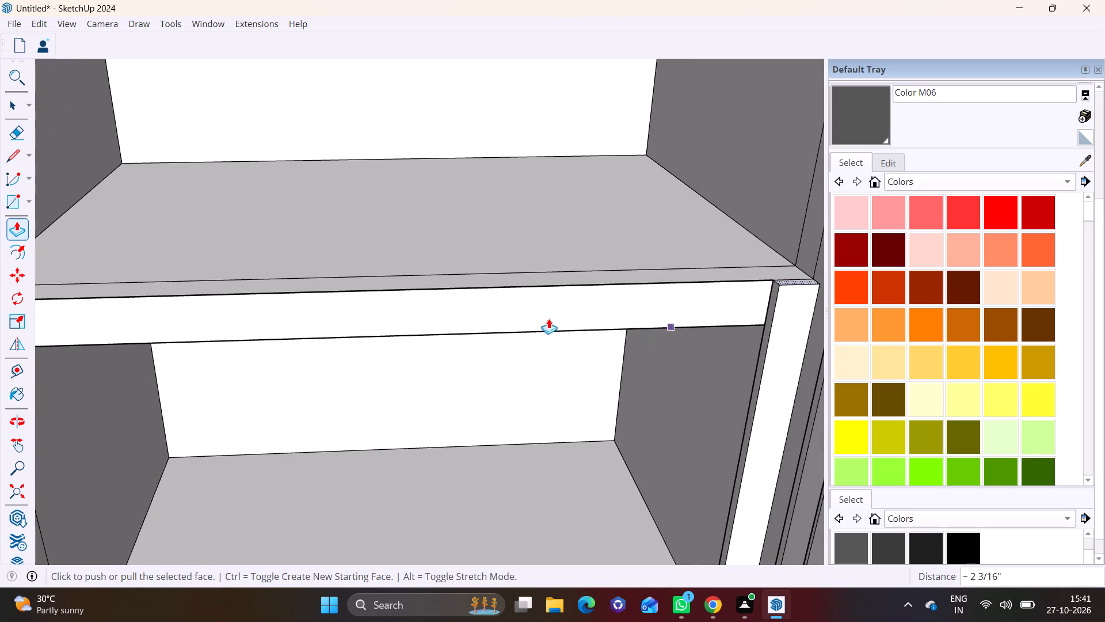
Draw a short line across the post's inner side face, level with the underside of the upper slab.
left_click(13, 155)
middle_click_drag(798, 380, 901, 341)
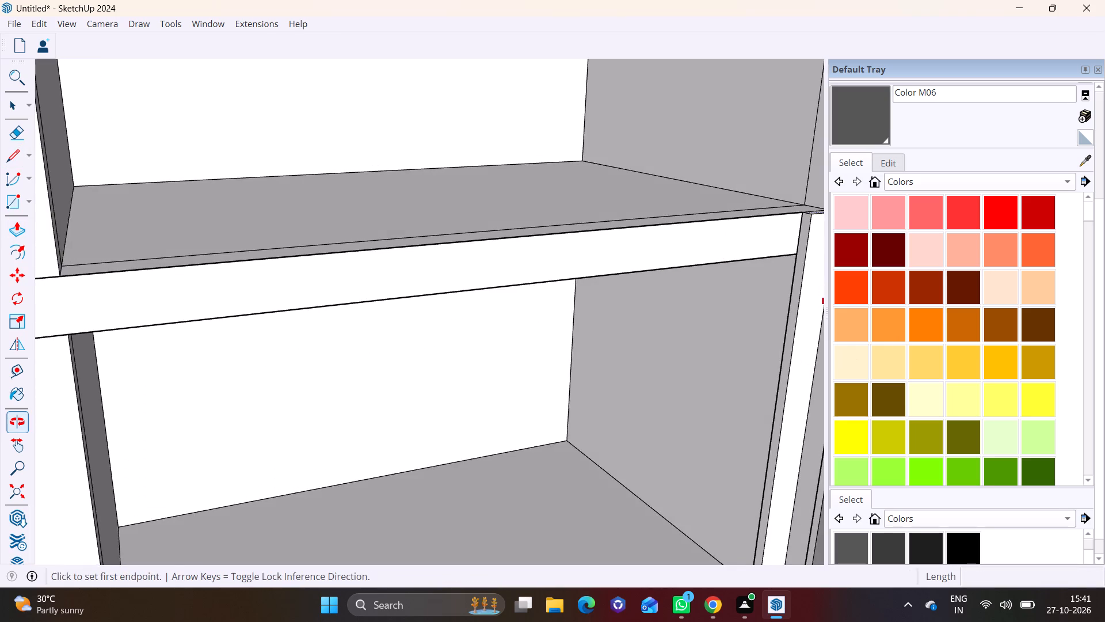
scroll(792, 266, "up", 5)
middle_click_drag(791, 264, 513, 266)
scroll(512, 266, "up", 2)
middle_click_drag(503, 260, 637, 260)
scroll(546, 257, "up", 1)
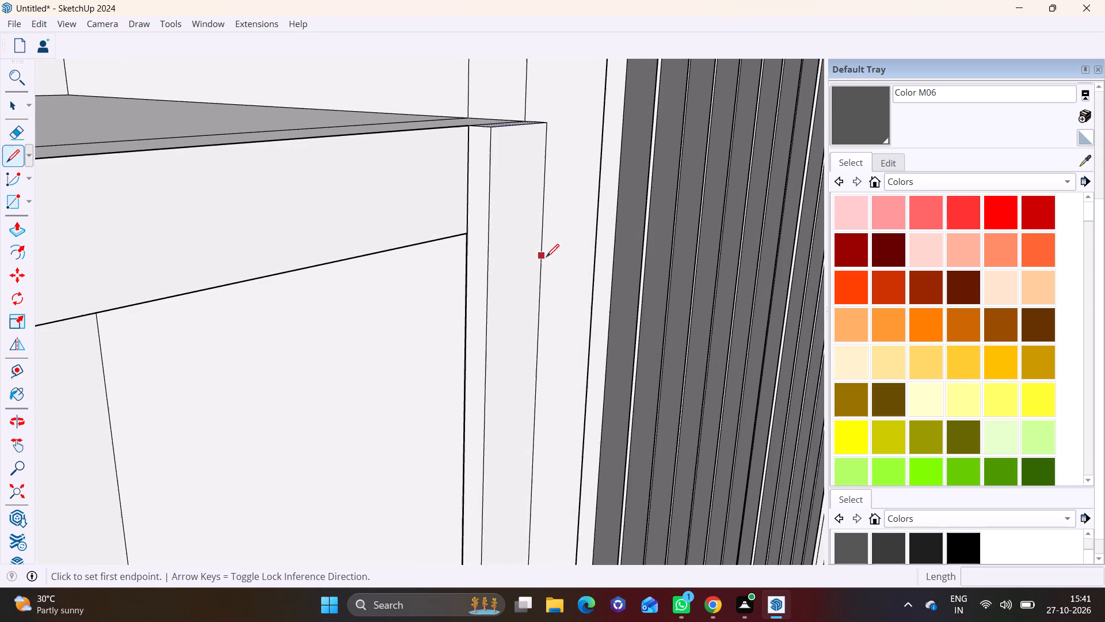
scroll(546, 257, "up", 1)
left_click(468, 234)
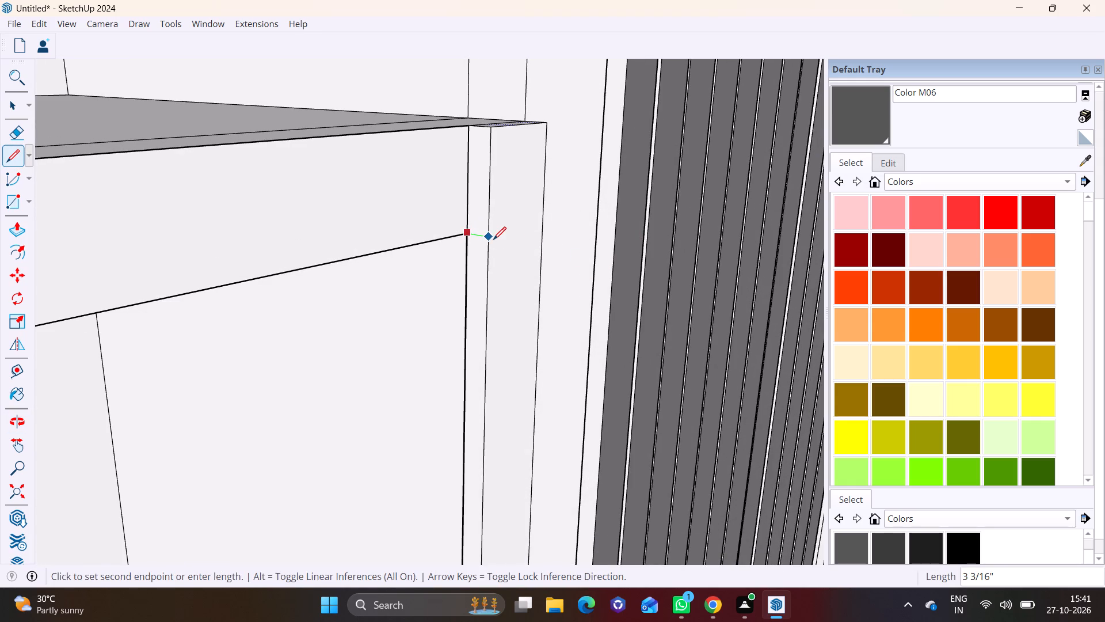
left_click(493, 240)
key("space")
Push/Pull the marked face at the post's top about 15' 10 13/16" along the upper slab to form the top bar.
left_click(476, 194)
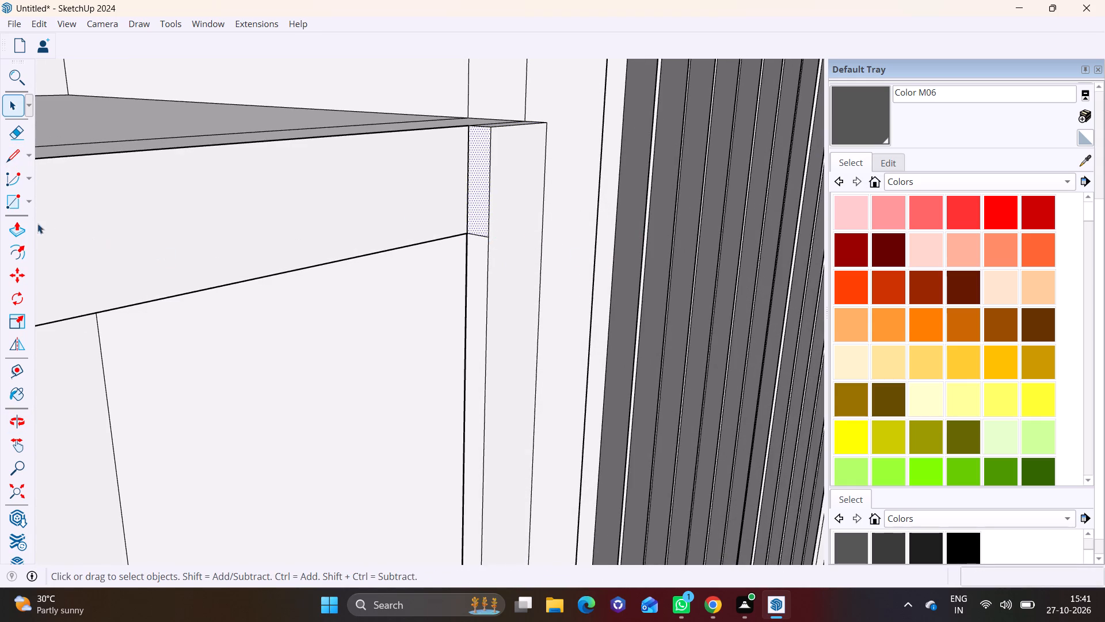
left_click(24, 223)
left_click(479, 173)
scroll(208, 256, "down", 6)
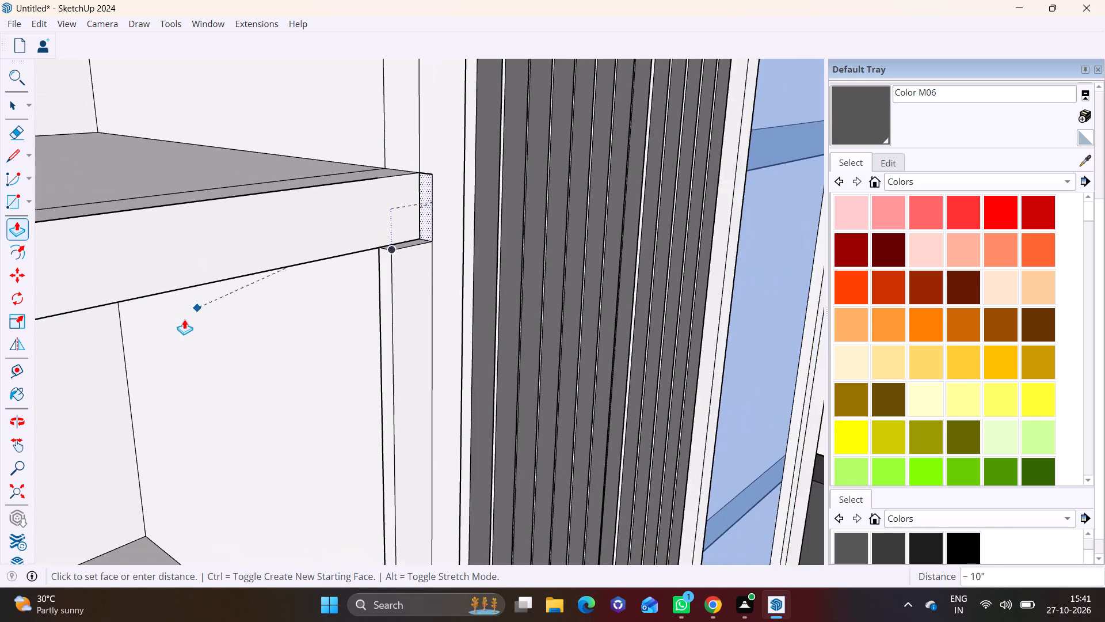
middle_click_drag(184, 319, 468, 234, "shift")
scroll(237, 187, "down", 11)
middle_click_drag(180, 207, 478, 175, "shift")
left_click(540, 168)
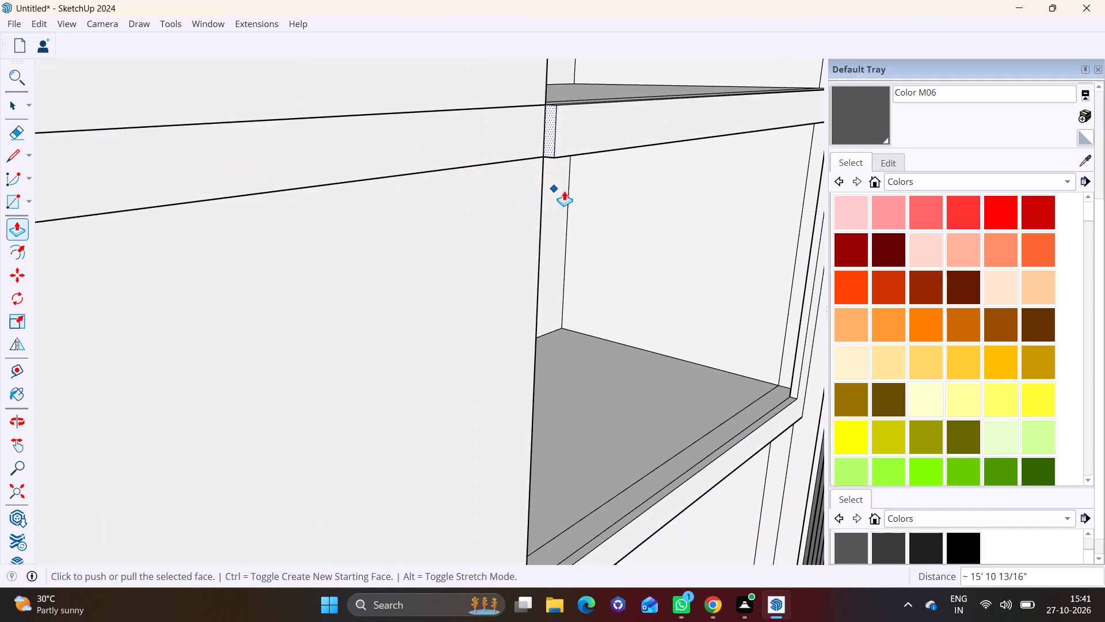
Draw a short line across the bottom bar's top face near the end farthest from the slatted panel.
middle_click_drag(565, 191, 466, 132)
scroll(243, 605, "up", 3)
scroll(379, 476, "up", 2)
middle_click_drag(410, 380, 408, 459)
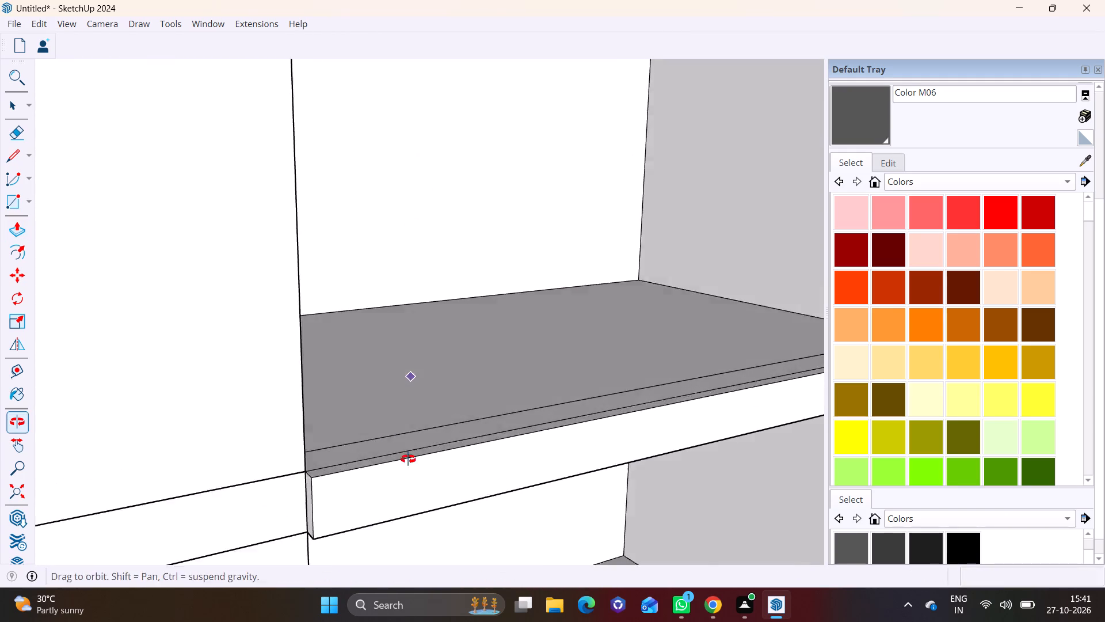
middle_click_drag(408, 459, 408, 477)
middle_click_drag(395, 445, 325, 259, "shift")
middle_click_drag(318, 333, 332, 425)
scroll(307, 406, "up", 6)
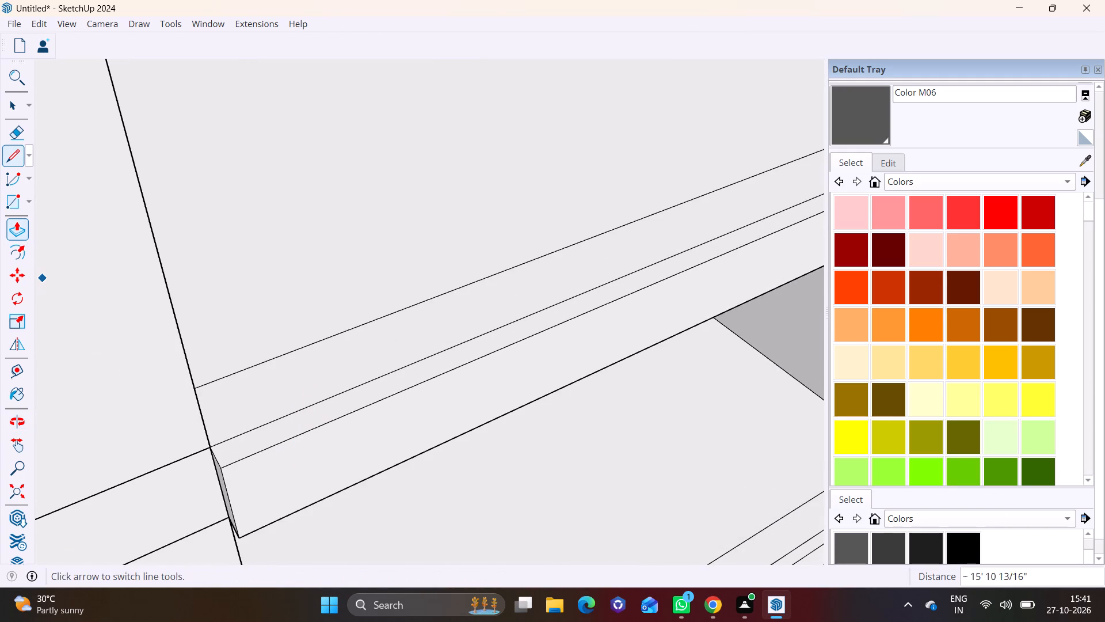
left_click(7, 155)
left_click(273, 421)
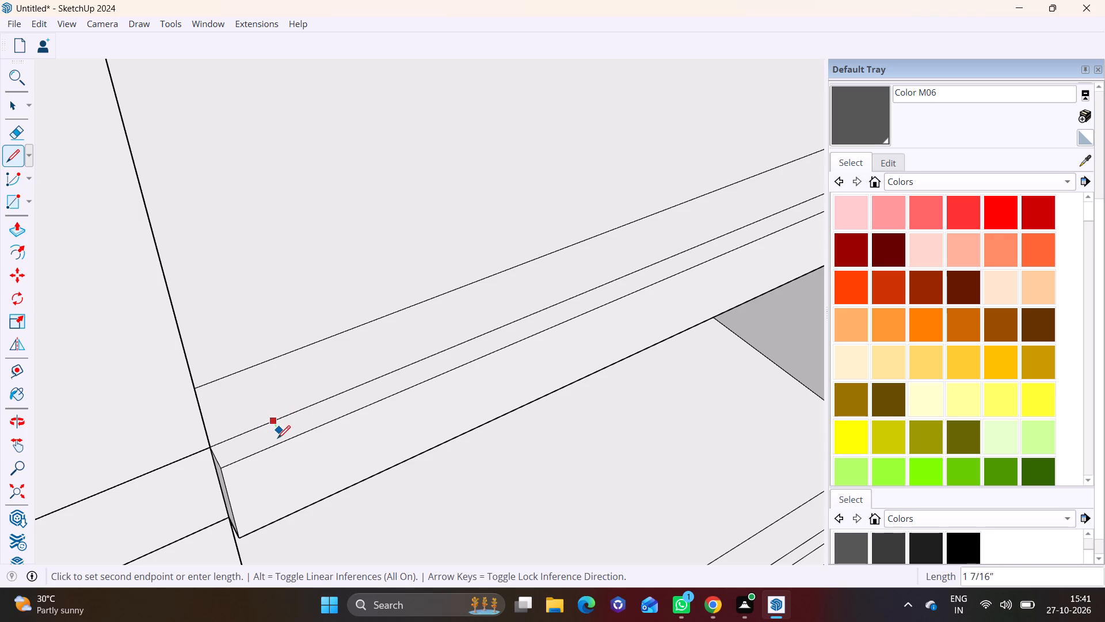
left_click(280, 442)
key("space")
Push/Pull the marked post base farthest from the slatted panel upward about 10' to meet the top bar.
left_click(238, 442)
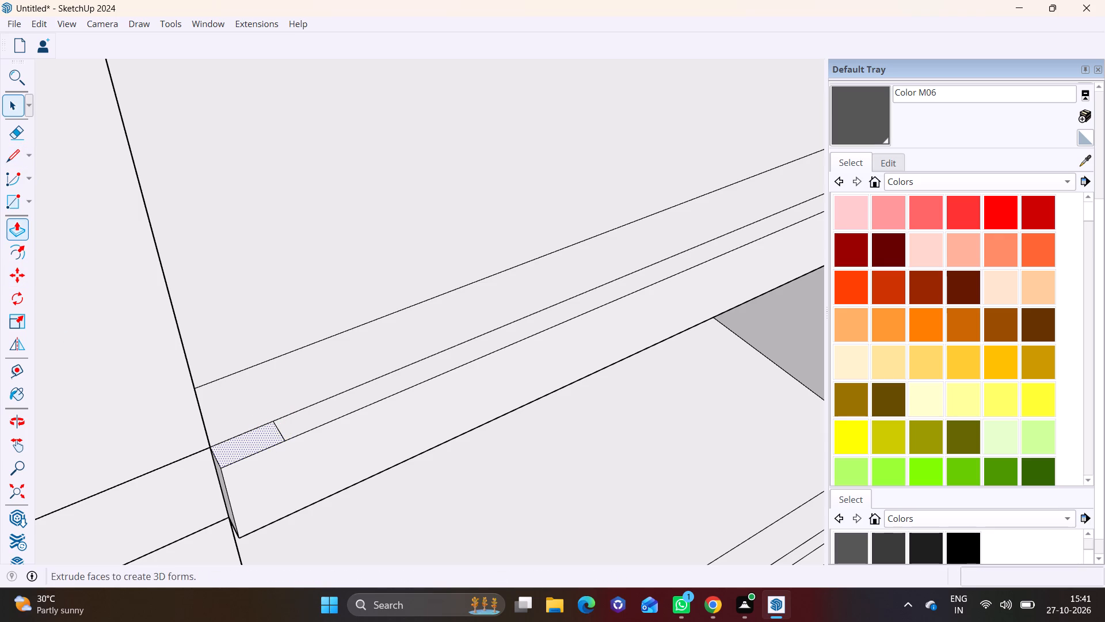
left_click(17, 229)
left_click(265, 428)
left_click(246, 448)
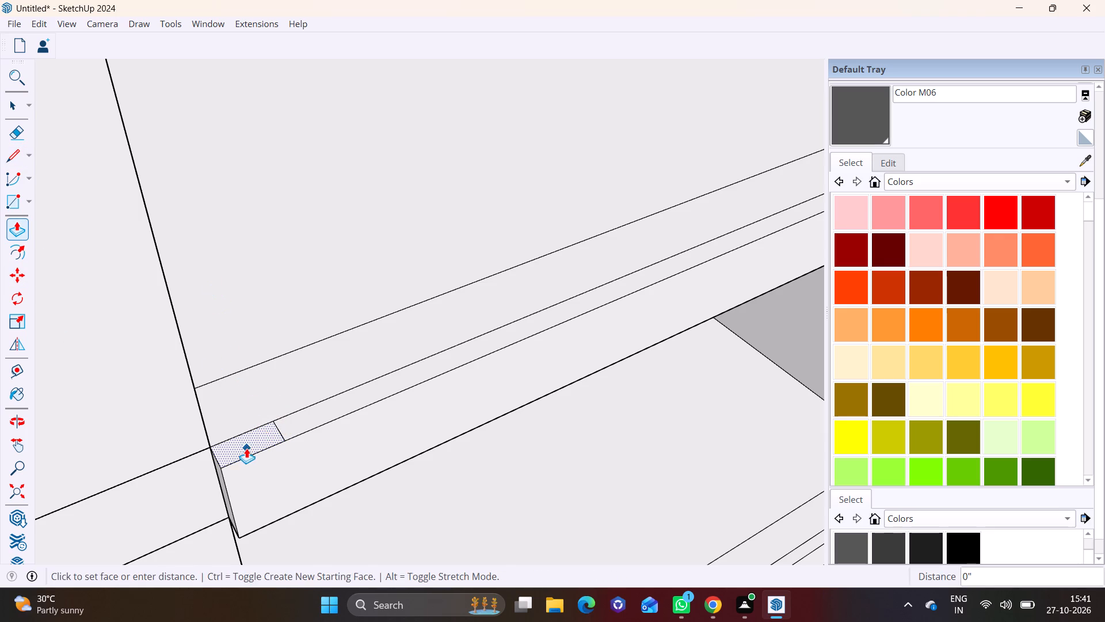
scroll(199, 240, "down", 6)
middle_click_drag(198, 238, 108, 165)
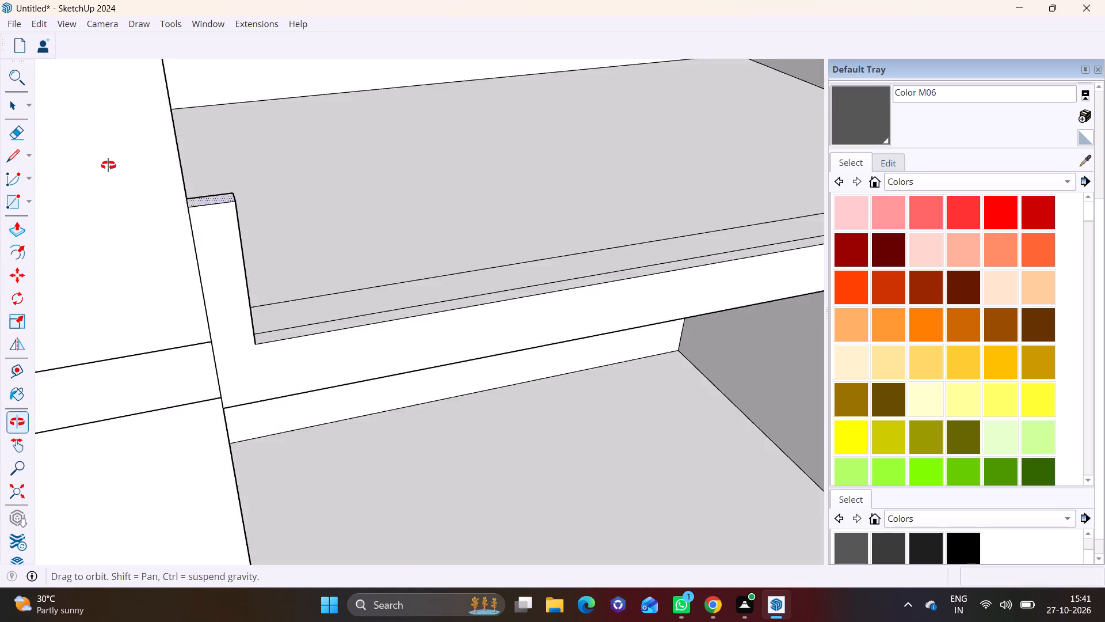
middle_click_drag(108, 165, 104, 150)
middle_click_drag(197, 151, 251, 305, "shift")
middle_click_drag(245, 162, 245, 168, "shift")
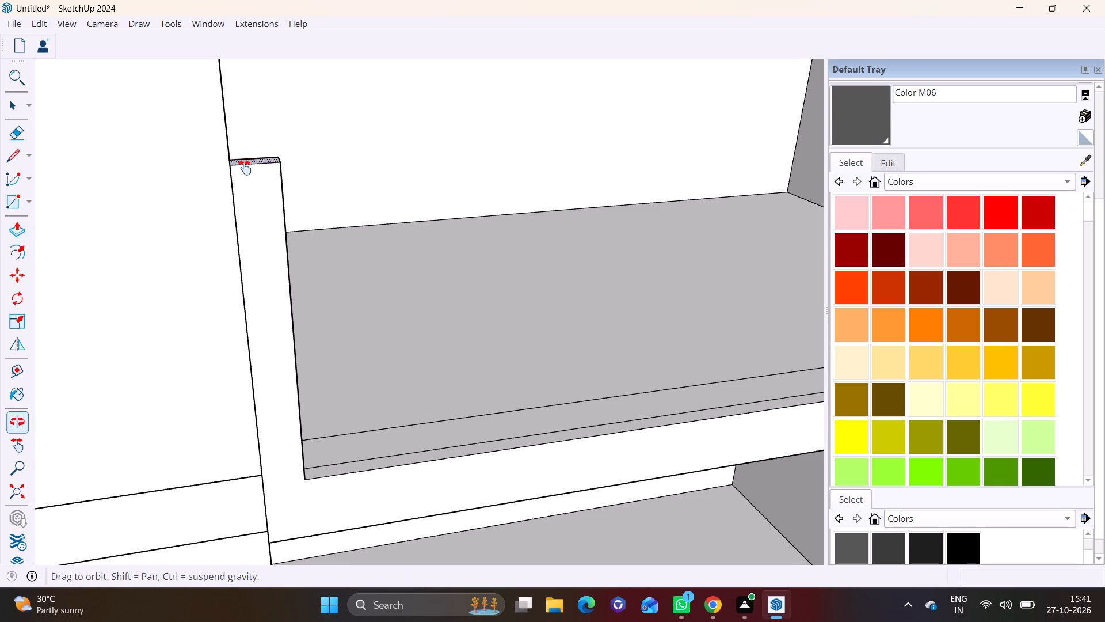
middle_click_drag(245, 168, 246, 358, "shift")
middle_click_drag(243, 166, 301, 384, "shift")
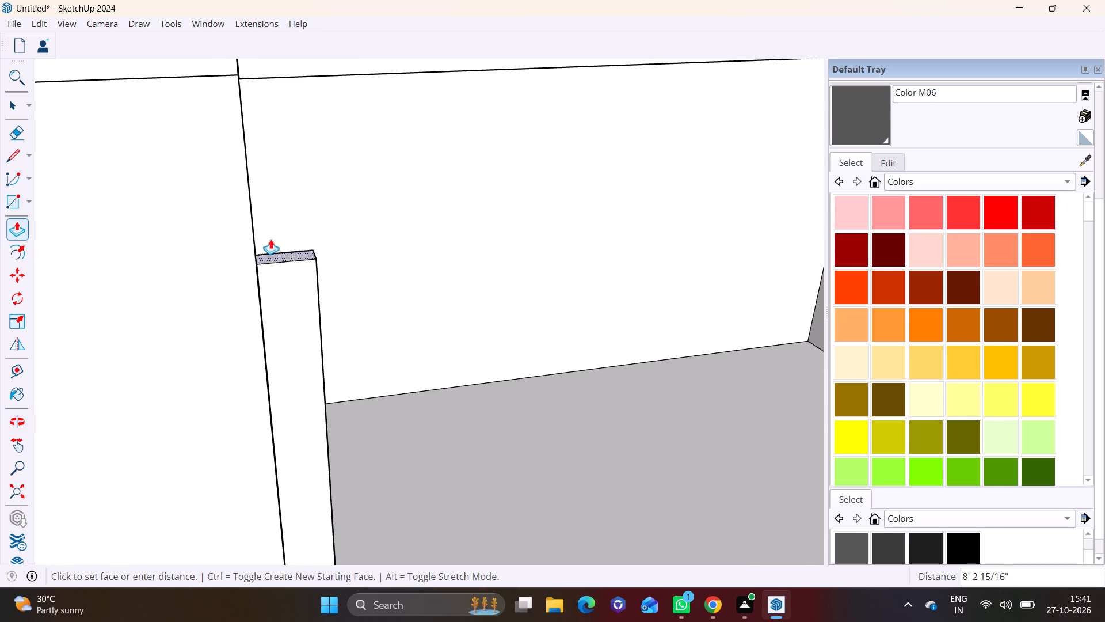
middle_click_drag(278, 209, 309, 418, "shift")
left_click(300, 294)
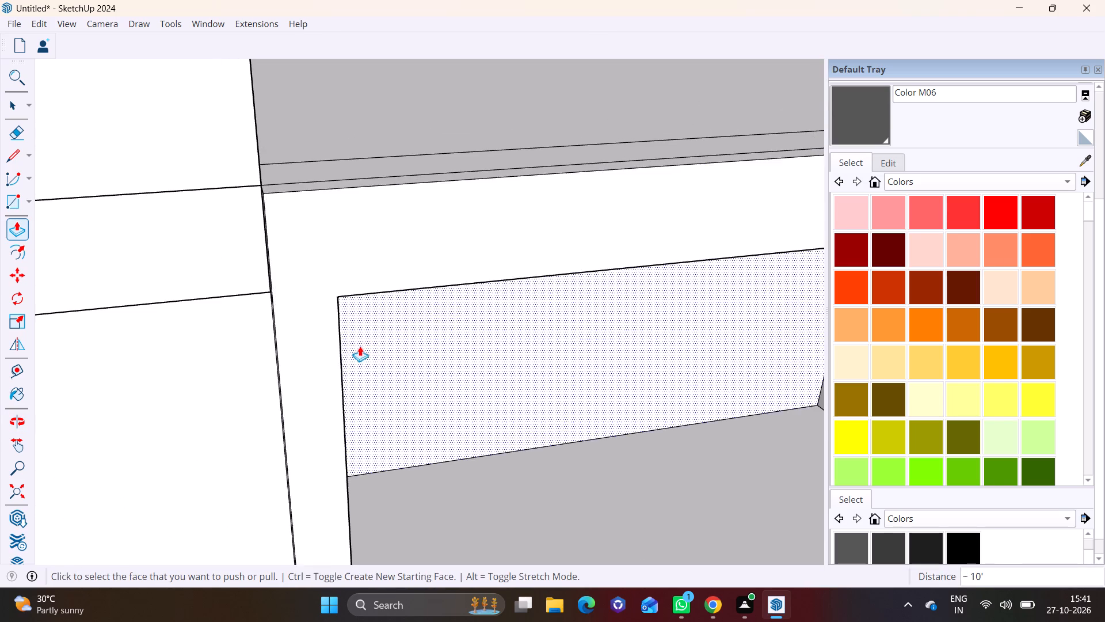
Push/Pull the inner face of the post farthest from the slatted panel 1' 1 3/16" into the opening.
scroll(361, 347, "down", 6)
middle_click_drag(368, 412, 336, 320)
middle_click_drag(349, 365, 344, 226, "shift")
middle_click_drag(353, 280, 178, 296)
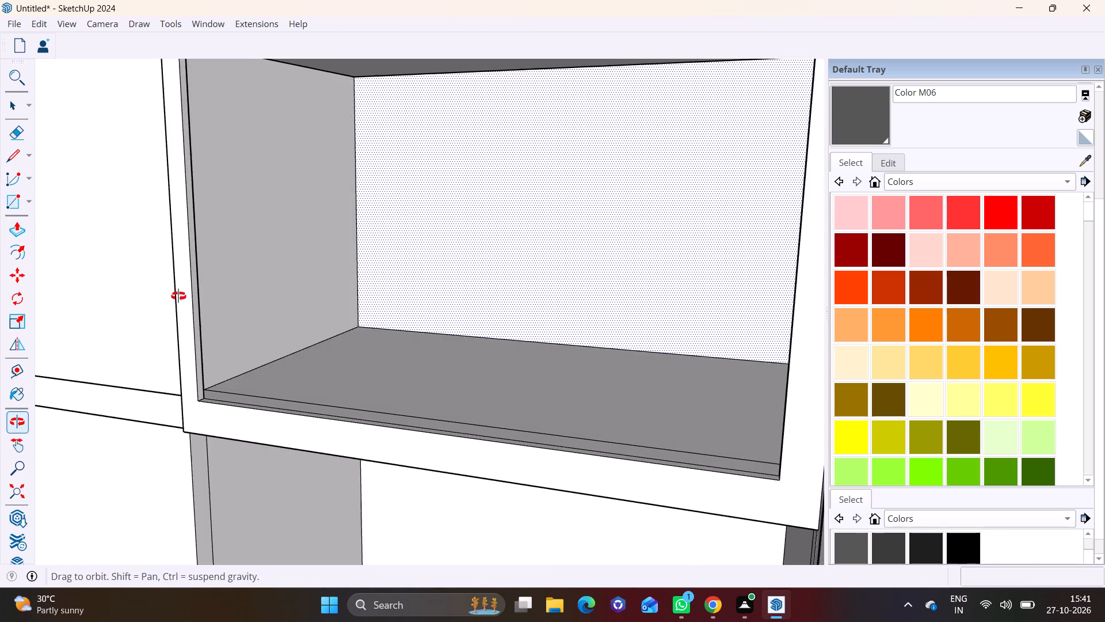
middle_click_drag(178, 296, 180, 296)
left_click(196, 272)
left_click(230, 275)
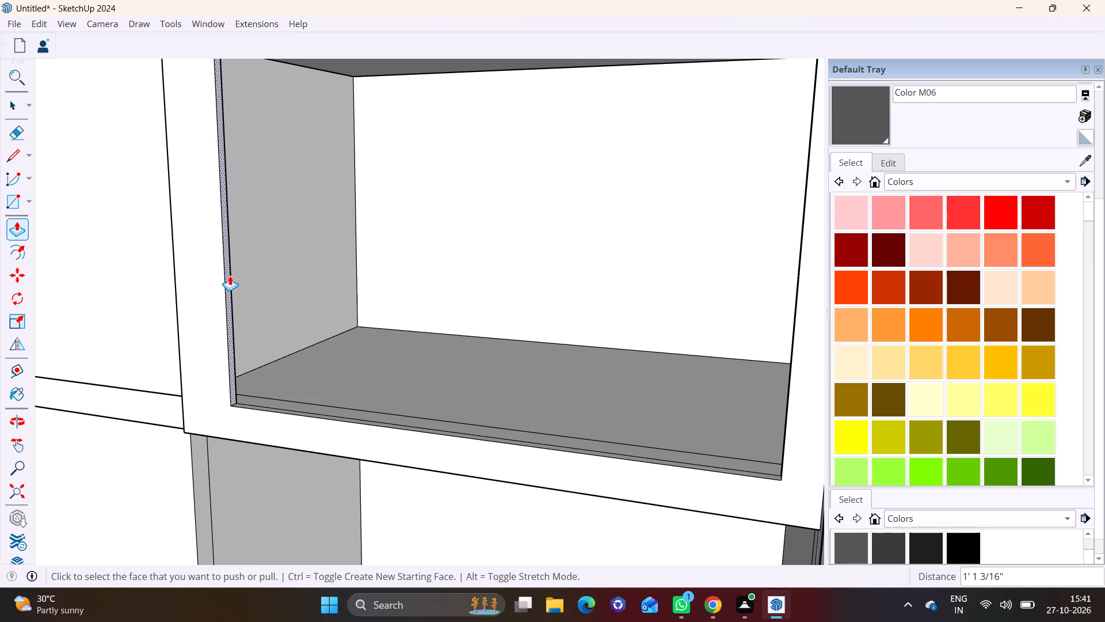
Push/Pull the top face of the frame's bottom bar slightly upward to thicken it.
middle_click_drag(300, 342, 448, 372)
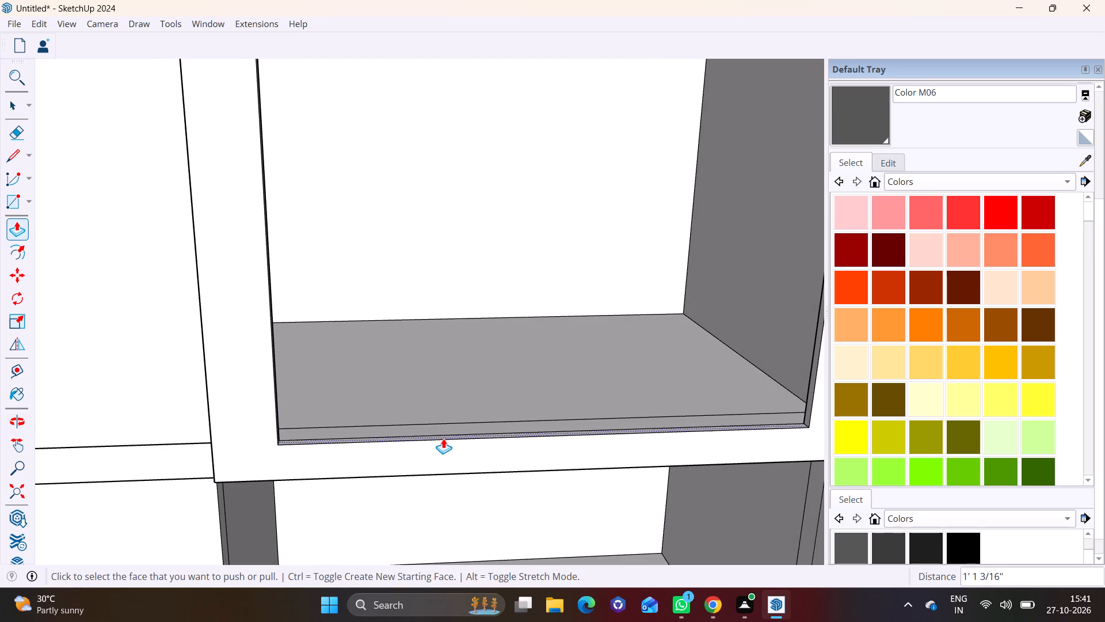
left_click(443, 438)
left_click(442, 424)
key("space")
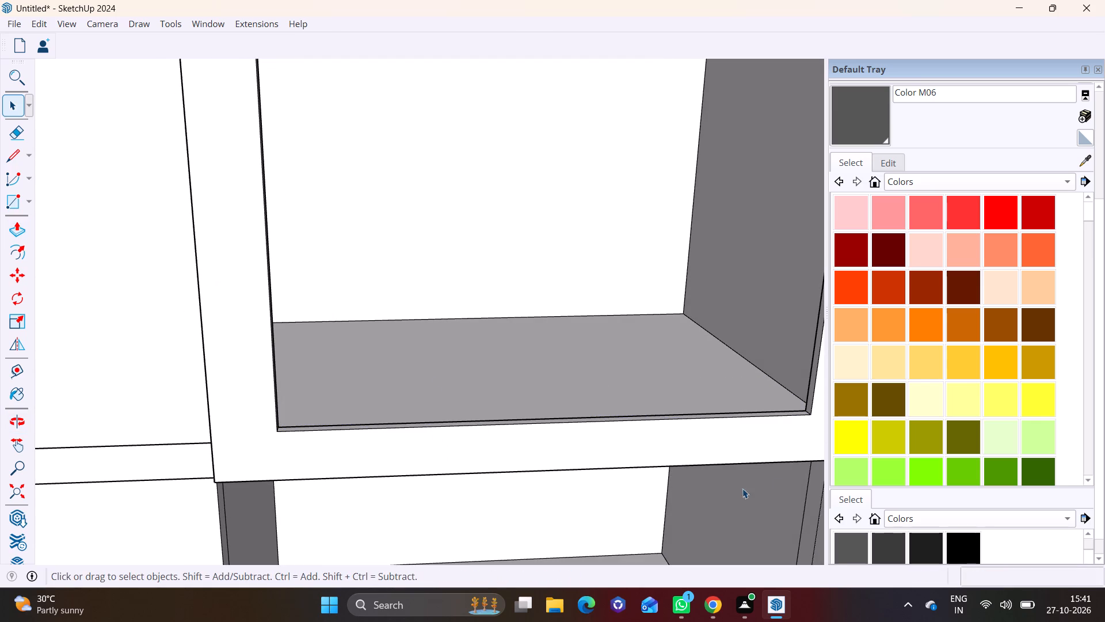
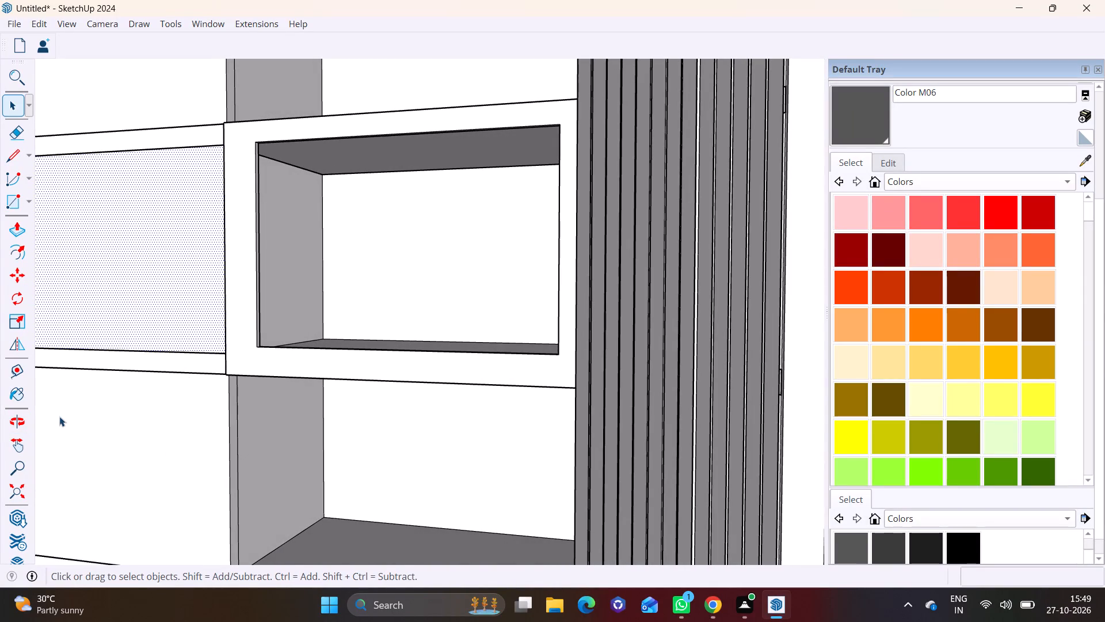
Push/Pull the inner face of the topmost frame's post beside the slatted panel into the opening to thicken it.
scroll(247, 272, "down", 2)
middle_click_drag(261, 243, 286, 246)
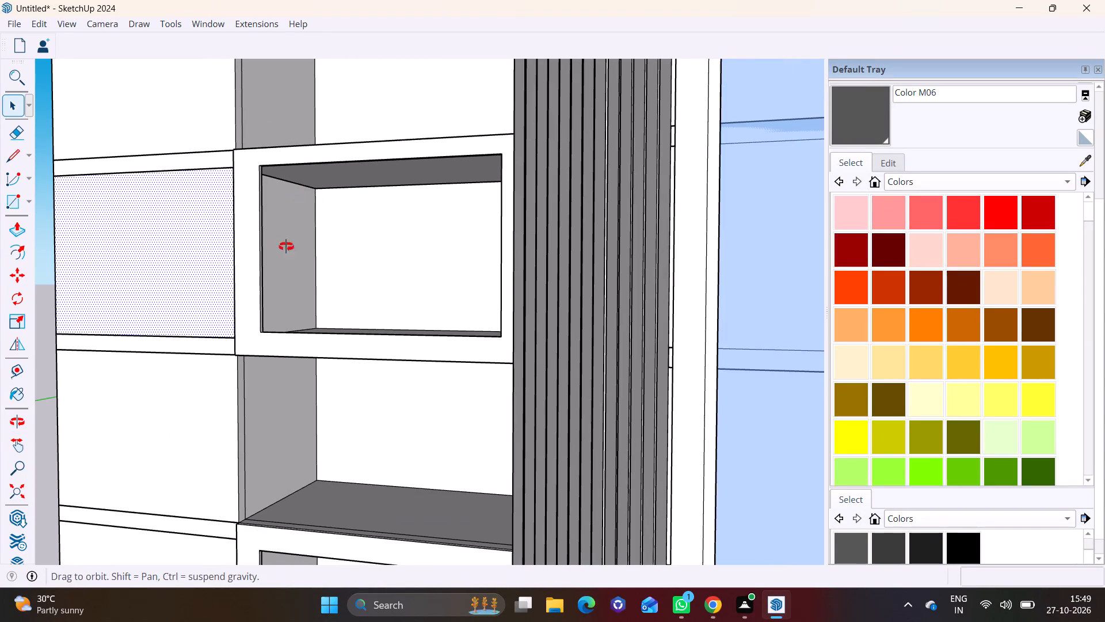
middle_click_drag(286, 246, 576, 294)
scroll(544, 226, "up", 10)
key("space")
left_click(535, 232)
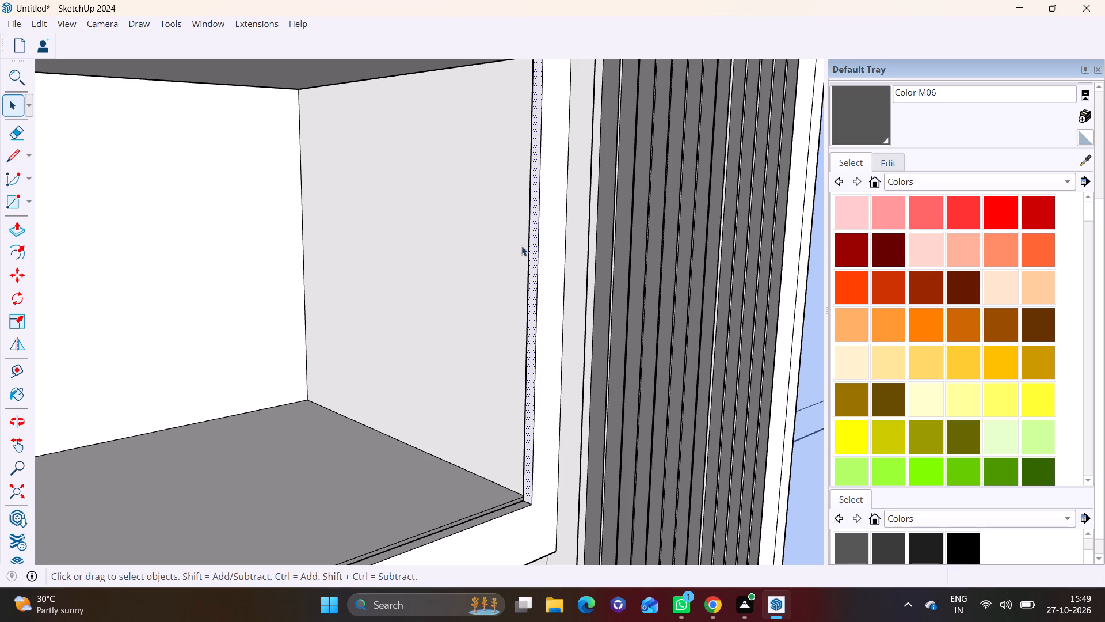
left_click(14, 226)
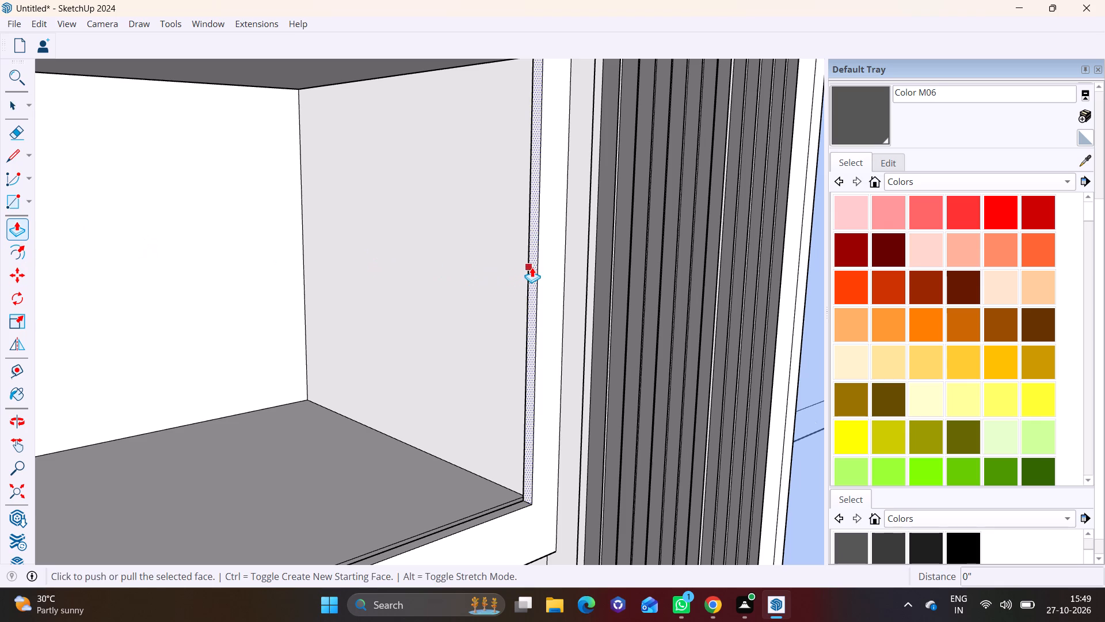
left_click(533, 266)
left_click(494, 282)
key("space")
Push/Pull the underside of the topmost frame's top bar downward into the opening to thicken it.
scroll(294, 314, "down", 6)
middle_click_drag(382, 167, 565, 396, "shift")
middle_click_drag(551, 404, 525, 389)
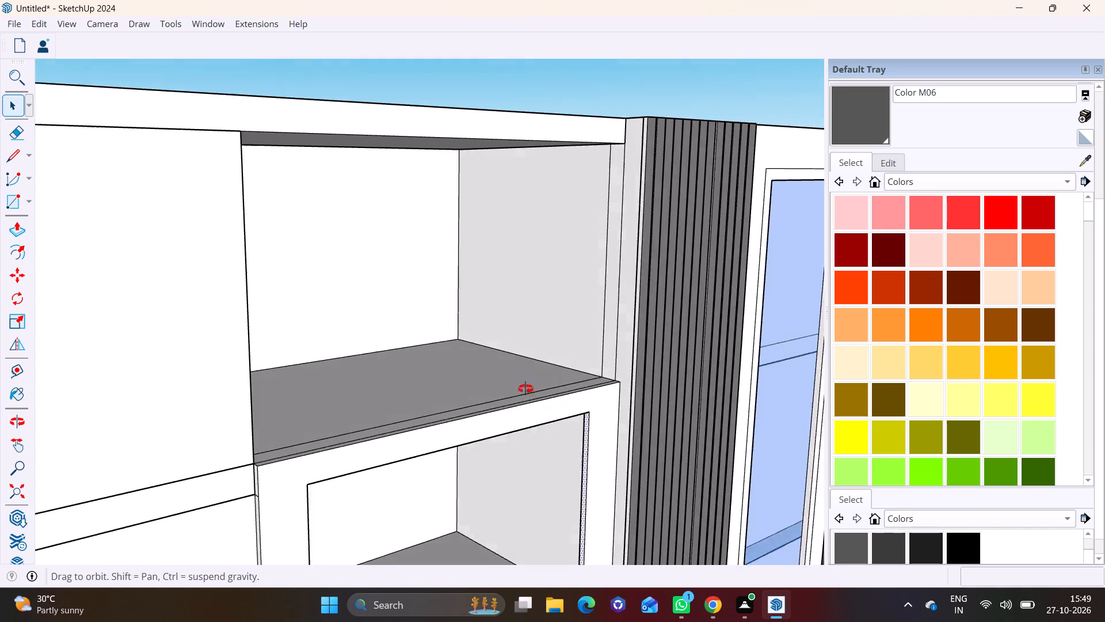
middle_click_drag(525, 389, 462, 260)
middle_click_drag(490, 372, 464, 256)
scroll(481, 293, "up", 5)
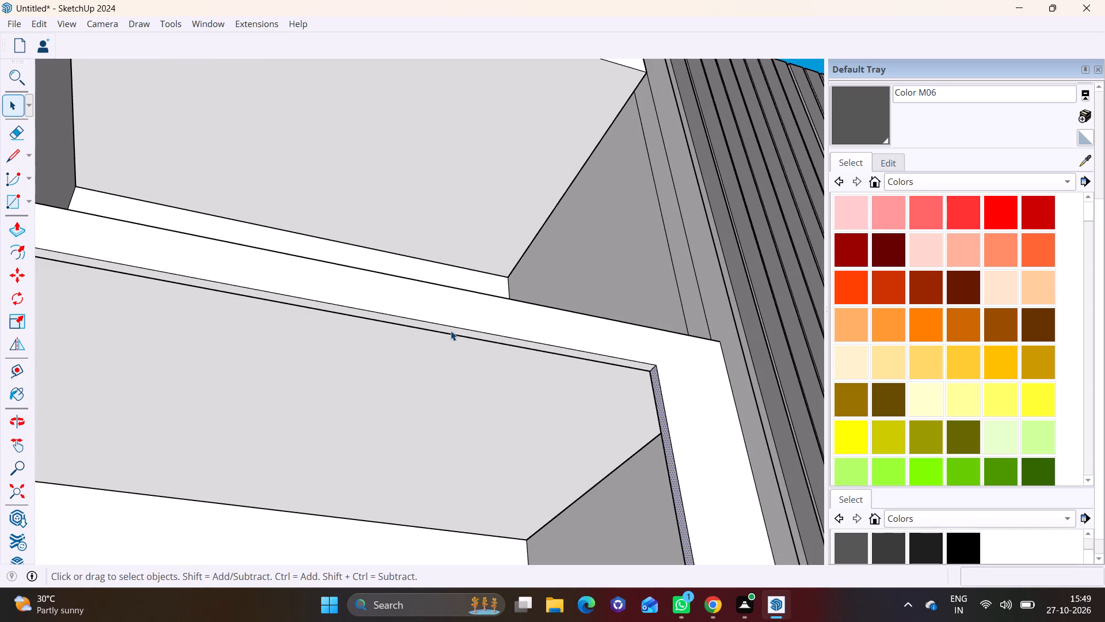
left_click(451, 331)
left_click(24, 233)
left_click(251, 294)
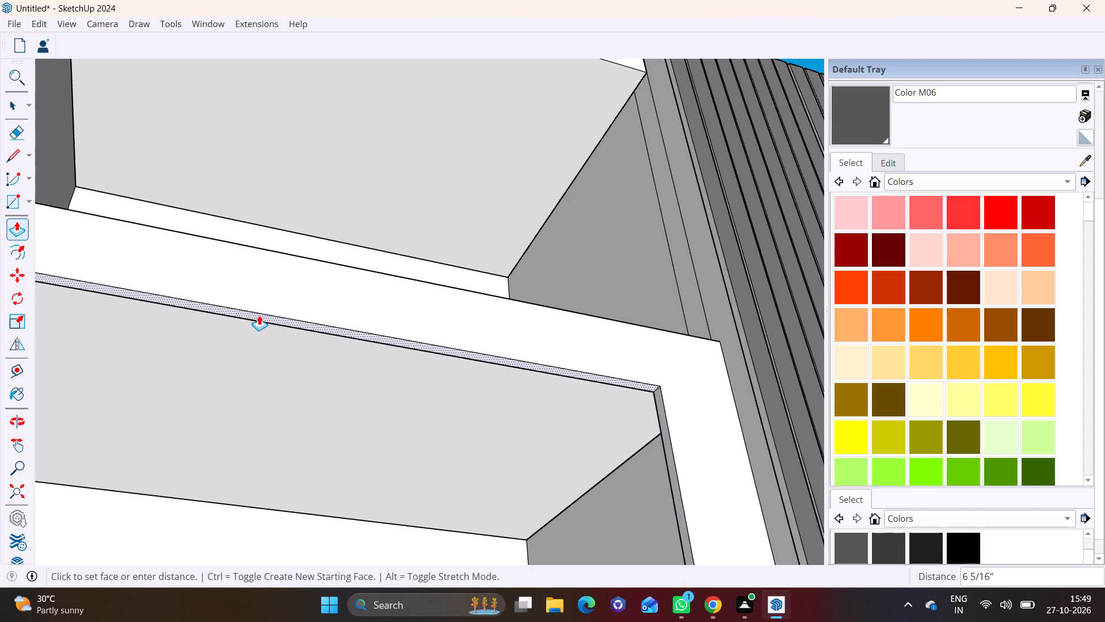
left_click(259, 331)
key("space")
Push/Pull the top face of the middle balcony frame's bottom bar upward 1' 13/16" to thicken it.
scroll(357, 255, "down", 7)
middle_click_drag(332, 547, 330, 556)
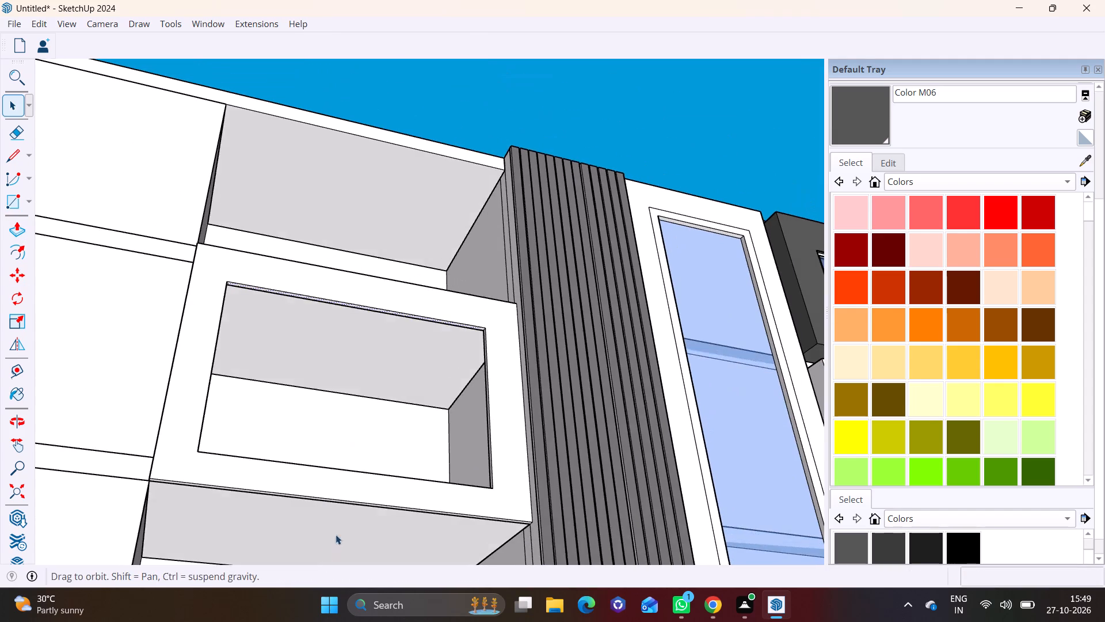
middle_click_drag(328, 389, 298, 608)
scroll(322, 556, "down", 3)
middle_click_drag(363, 473, 348, 213, "shift")
middle_click_drag(386, 400, 406, 261)
middle_click_drag(404, 445, 411, 390, "shift")
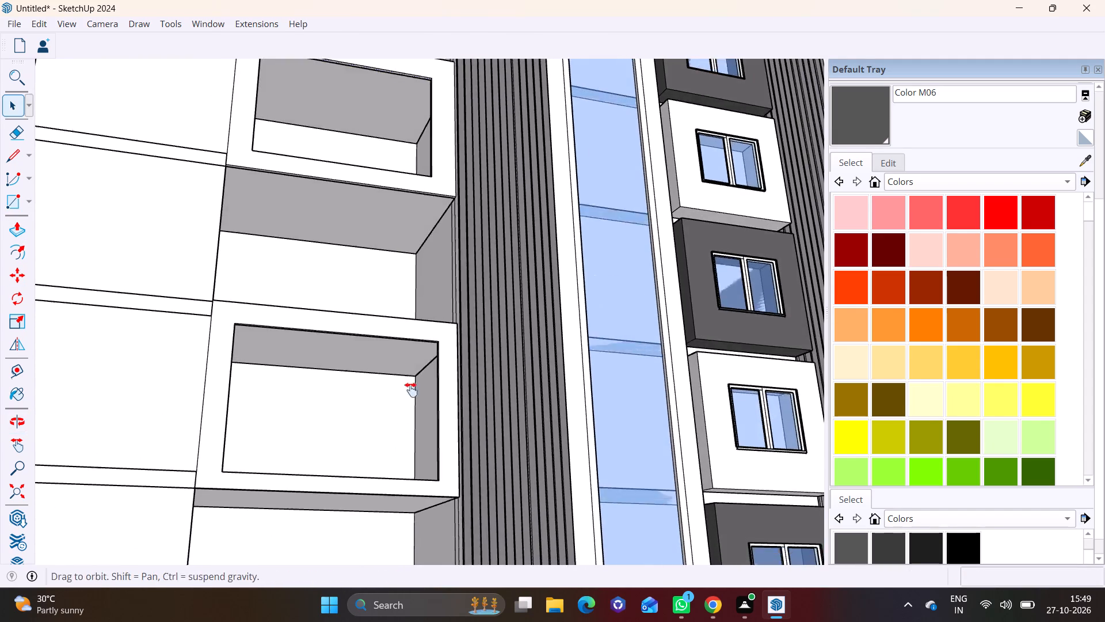
middle_click_drag(411, 390, 448, 160, "shift")
middle_click_drag(449, 373, 457, 218, "shift")
middle_click_drag(457, 252, 455, 445)
scroll(395, 219, "down", 2, "shift")
middle_click_drag(397, 261, 352, 465, "shift")
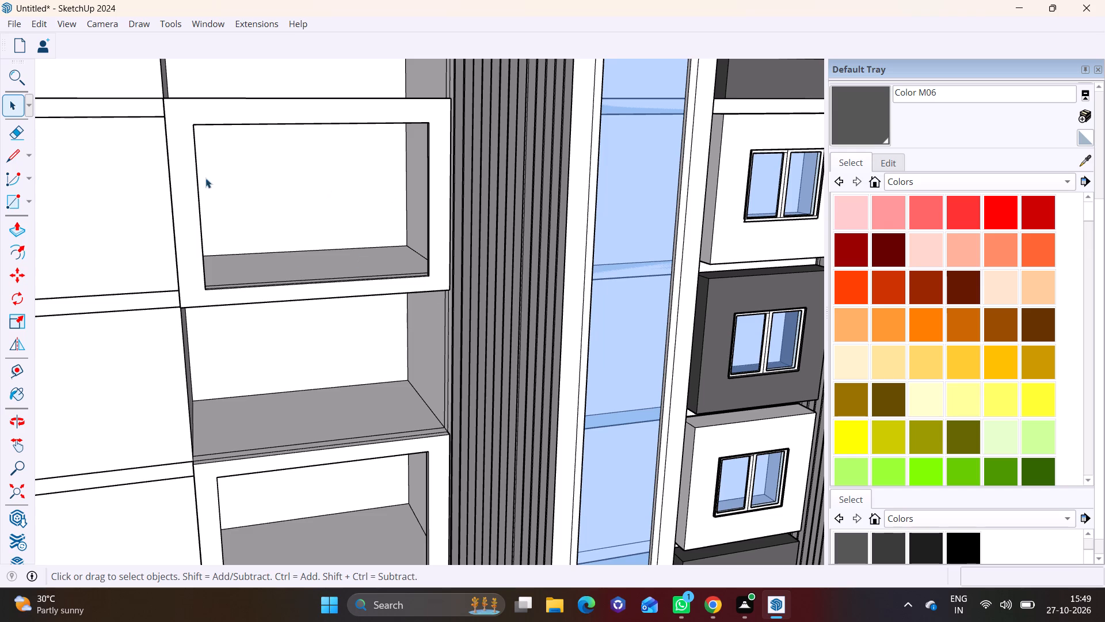
middle_click_drag(365, 246, 358, 363)
middle_click_drag(333, 248, 314, 361)
scroll(314, 359, "up", 5)
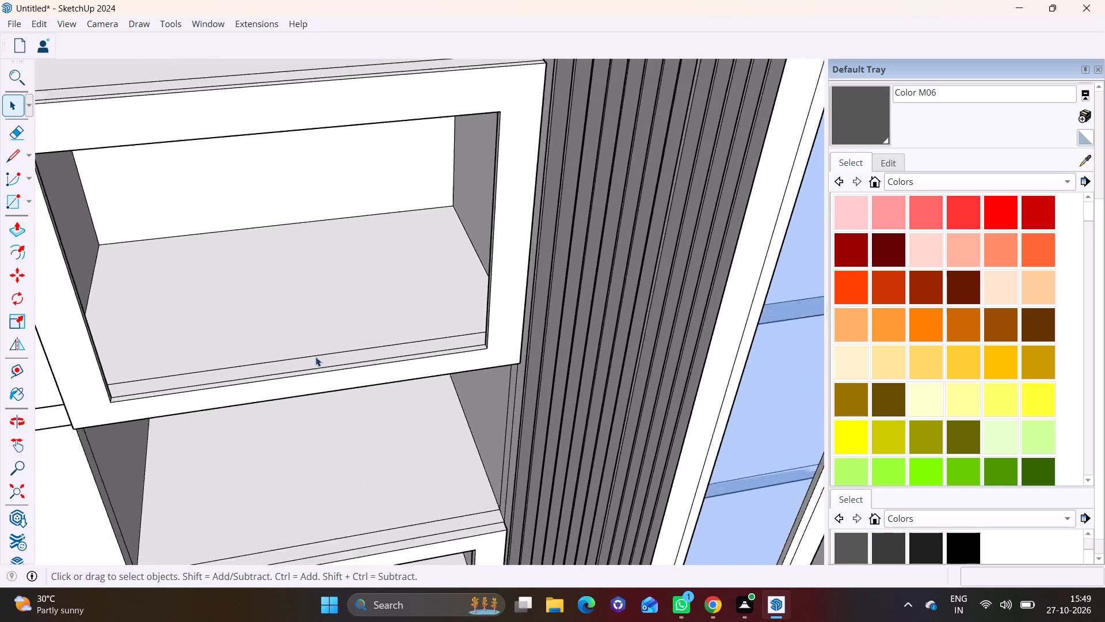
scroll(315, 356, "up", 2)
middle_click_drag(330, 351, 453, 351)
scroll(466, 361, "up", 2)
middle_click_drag(458, 396, 457, 414)
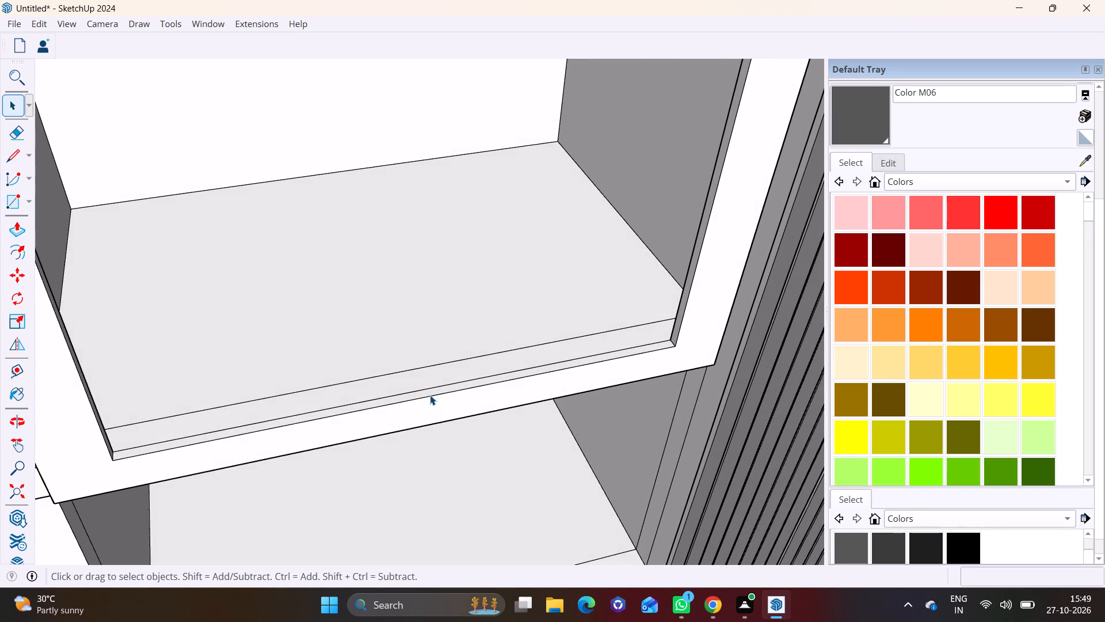
left_click(430, 393)
left_click(19, 232)
left_click(18, 233)
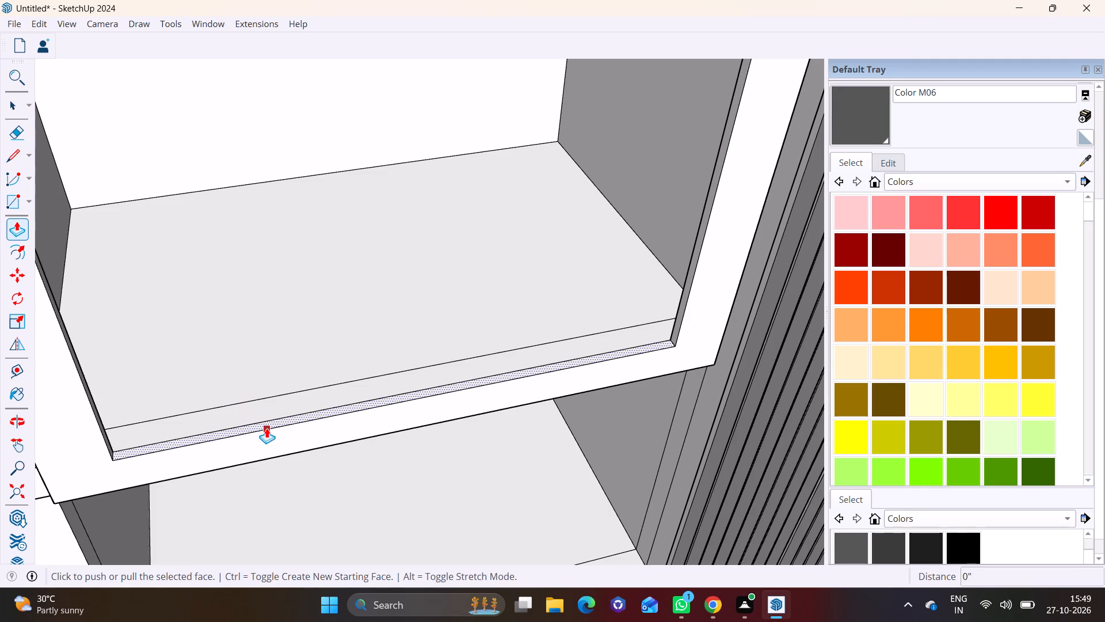
left_click(266, 424)
left_click(254, 390)
Push/Pull the top face of the lowest balcony frame's bottom bar upward to thicken it.
scroll(291, 453, "down", 5)
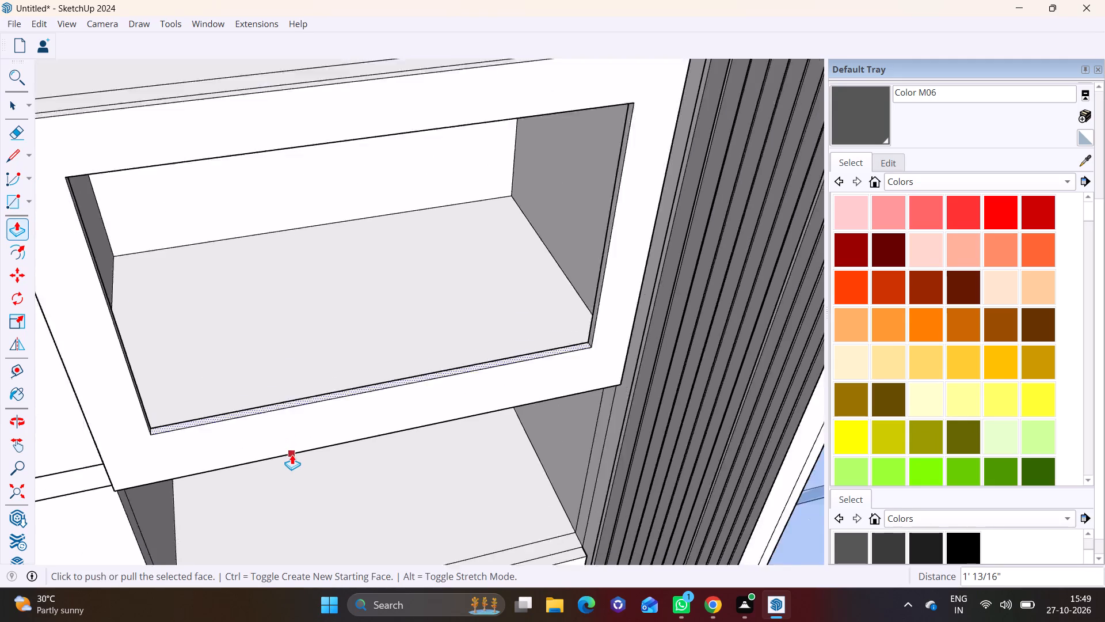
scroll(292, 454, "down", 2)
middle_click_drag(346, 466, 339, 297)
middle_click_drag(399, 476, 379, 257, "shift")
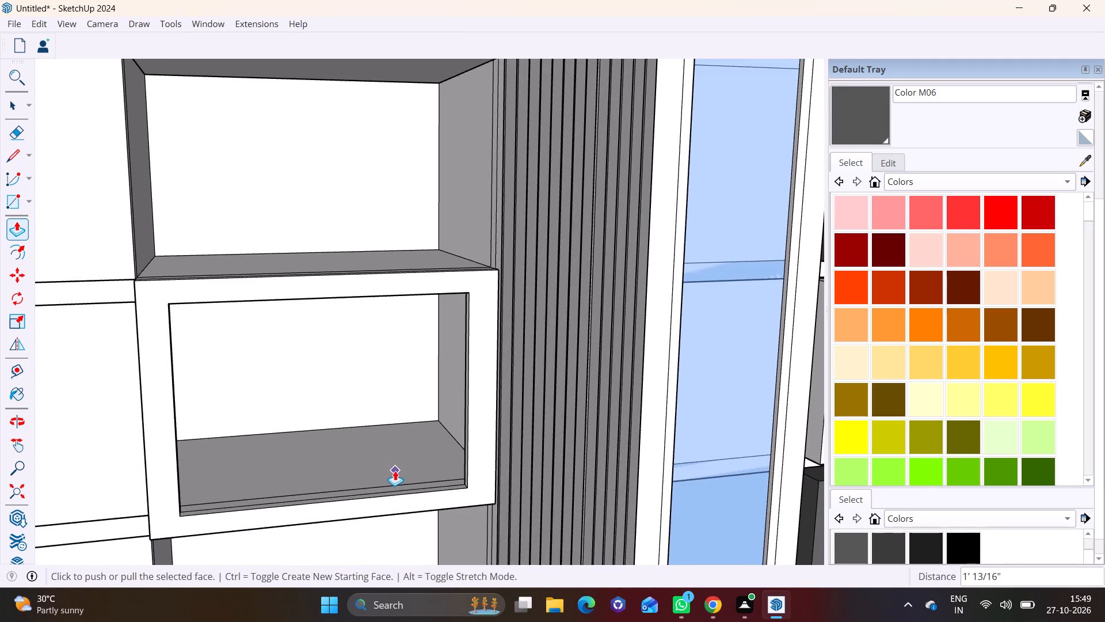
middle_click_drag(387, 490, 376, 583)
scroll(318, 433, "up", 6)
middle_click_drag(325, 440, 358, 296, "shift")
scroll(355, 305, "up", 3, "shift")
key("space")
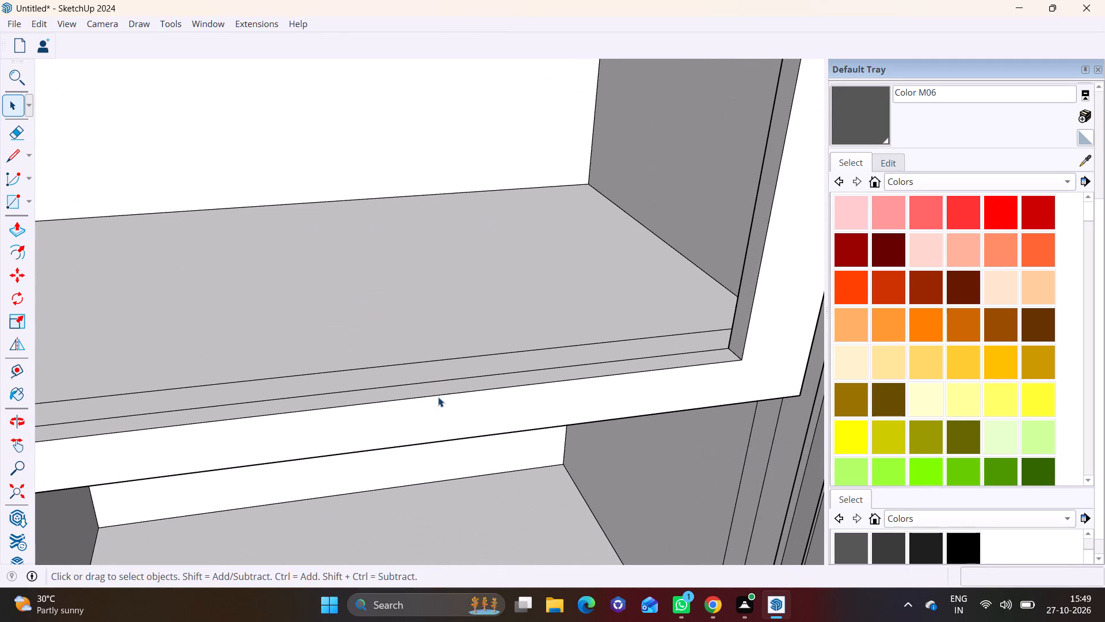
left_click(436, 392)
left_click(20, 238)
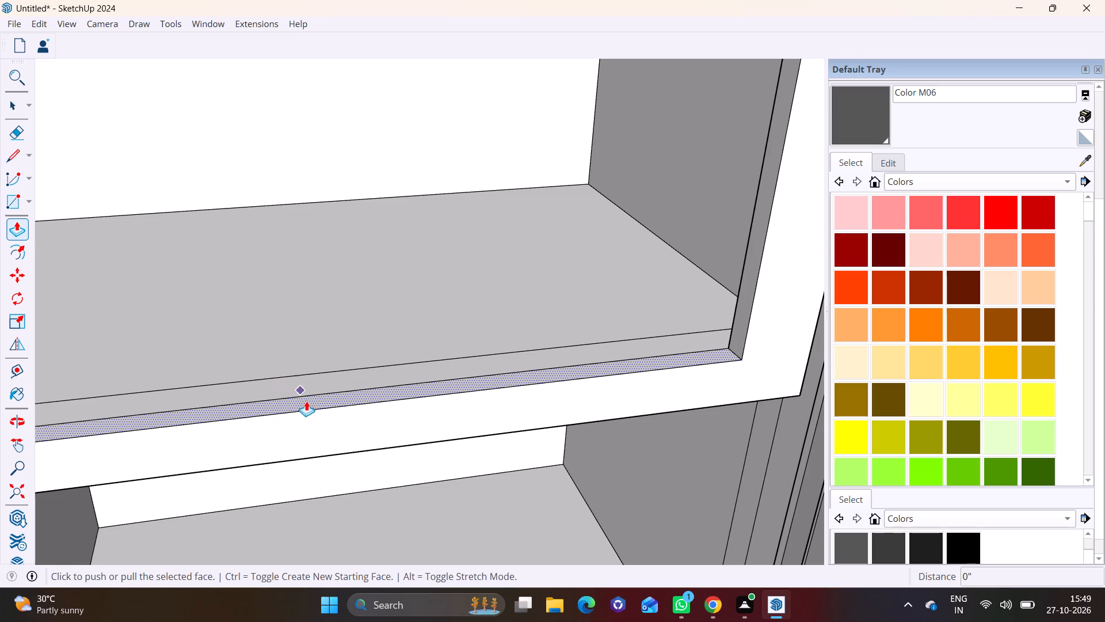
left_click(307, 403)
left_click(302, 374)
scroll(302, 385, "up", 1)
scroll(302, 385, "down", 7)
key("space")
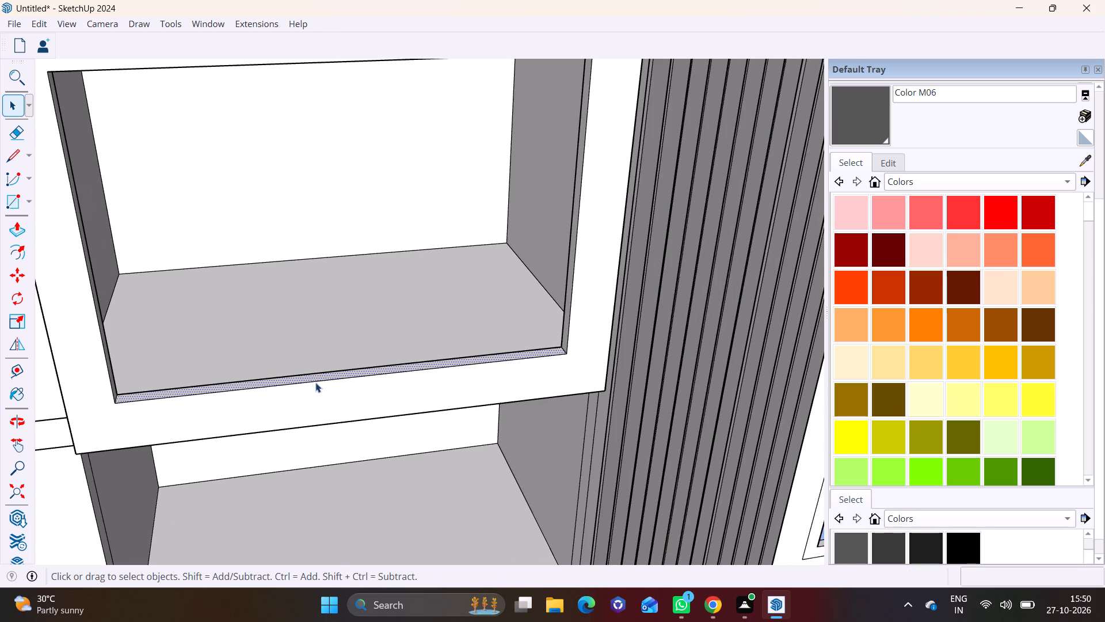
Examine the balcony frames and open balconies over the full height of the facade.
scroll(256, 298, "down", 2)
middle_click_drag(270, 306, 212, 180)
scroll(290, 340, "down", 8)
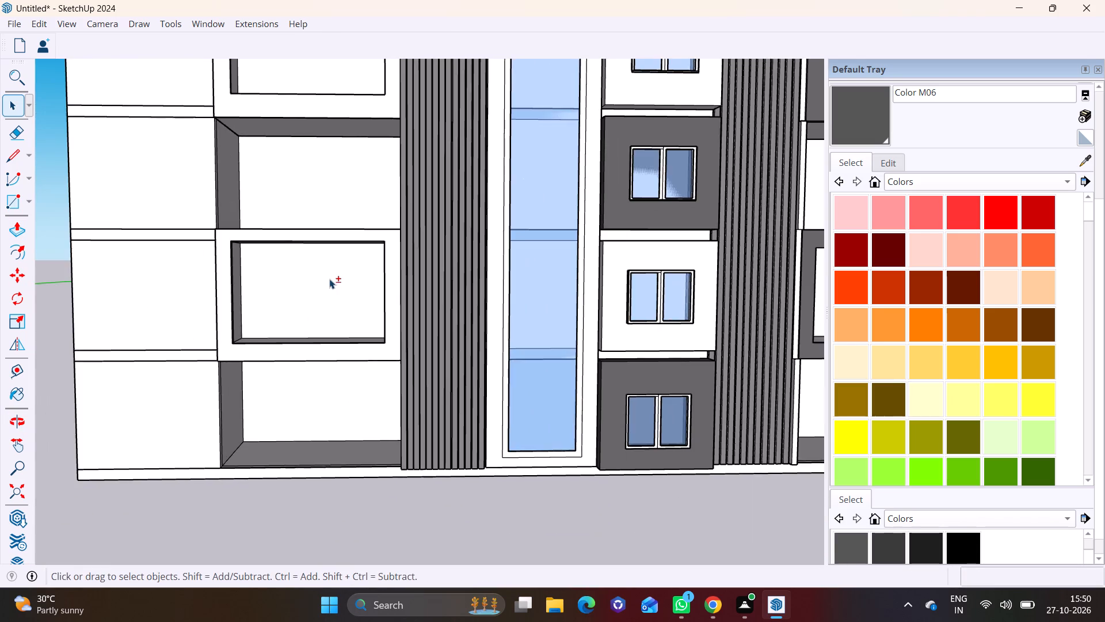
middle_click_drag(329, 279, 361, 414, "shift")
middle_click_drag(346, 356, 362, 446, "shift")
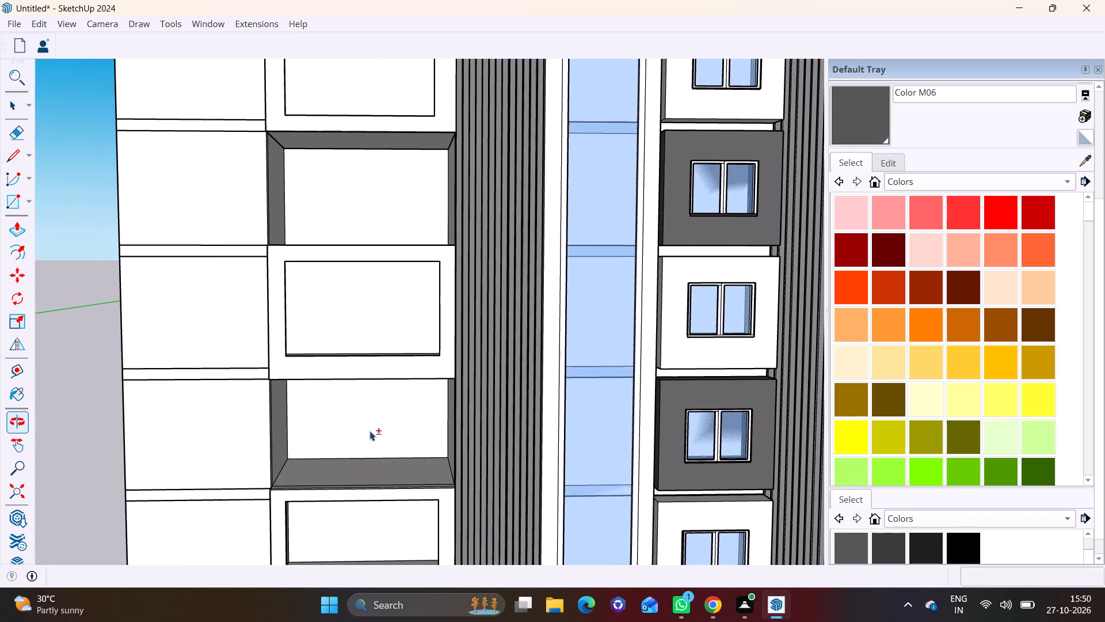
scroll(355, 352, "down", 2)
middle_click_drag(369, 290, 379, 400, "shift")
scroll(374, 360, "down", 2)
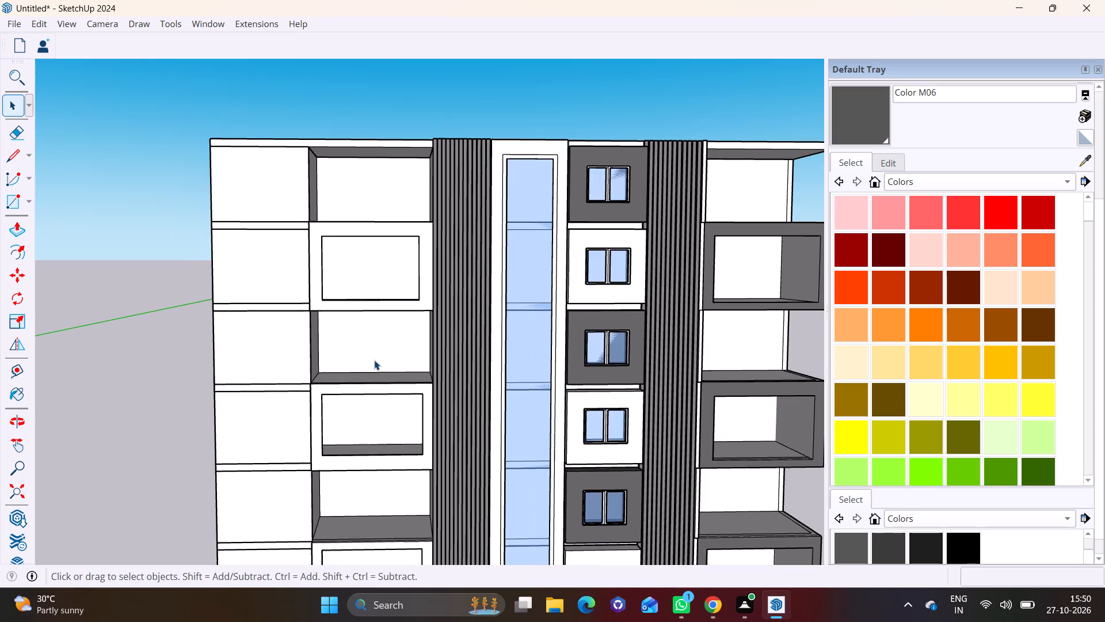
middle_click_drag(374, 360, 363, 233, "shift")
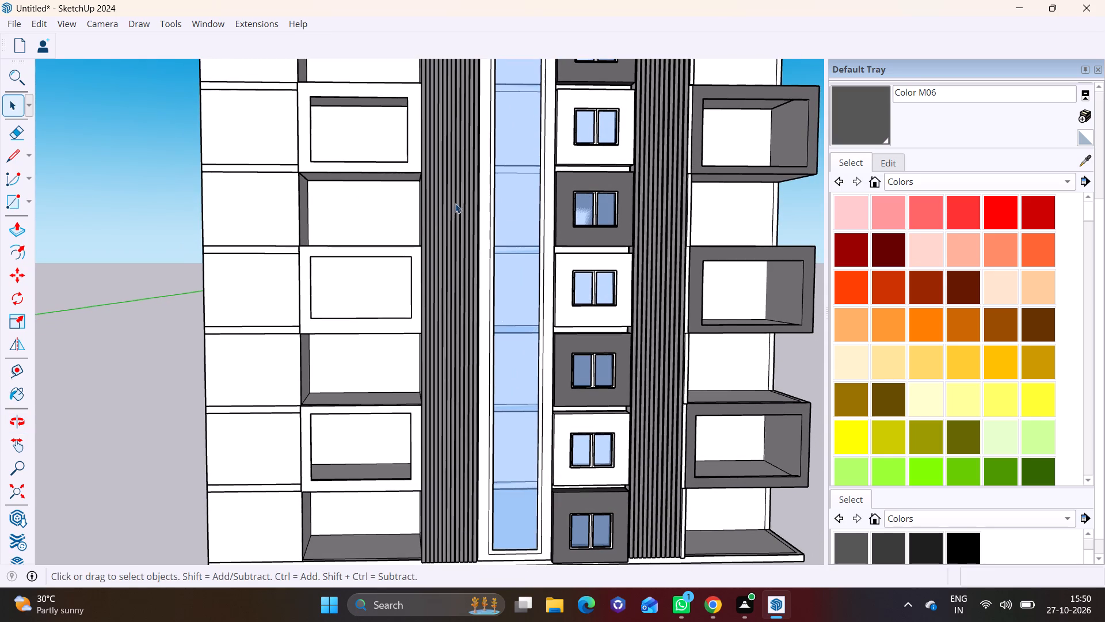
middle_click_drag(342, 183, 400, 314, "shift")
Draw a rectangle about 9' 3 3/16" by 10' on the top-storey open balcony's side wall farthest from the slatted panel.
scroll(386, 207, "up", 2)
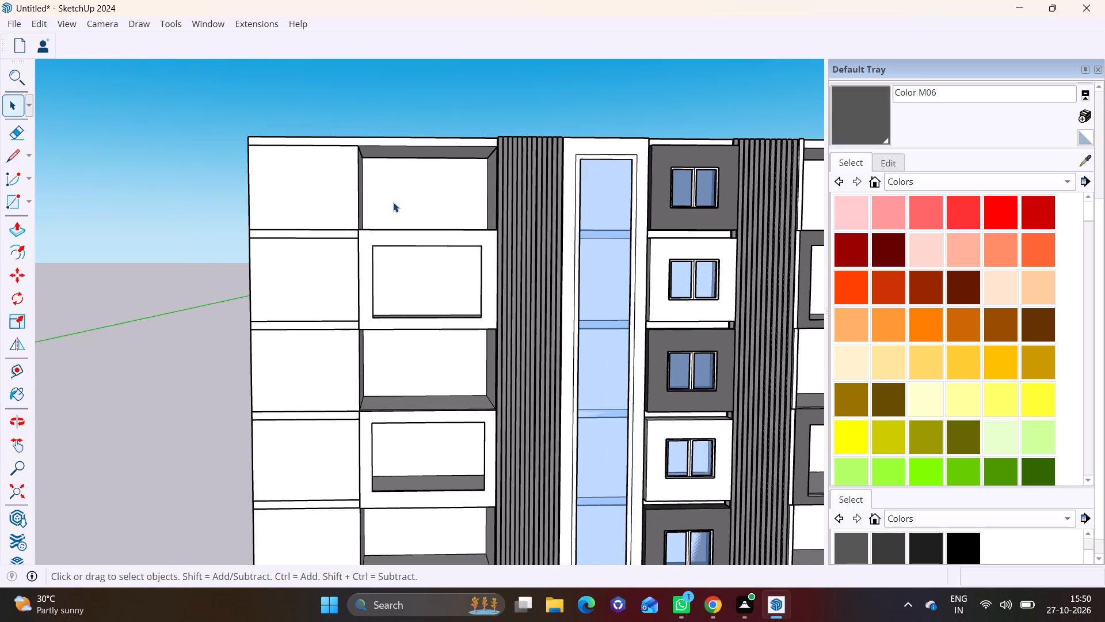
middle_click_drag(401, 202, 310, 204)
scroll(400, 202, "up", 4)
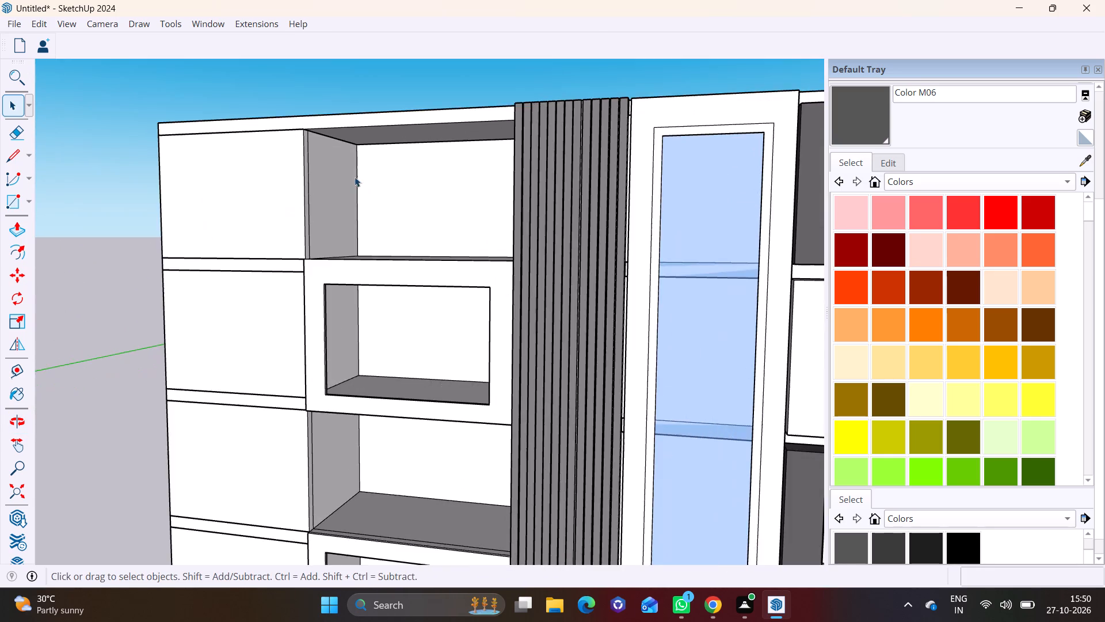
scroll(355, 177, "up", 4)
middle_click_drag(329, 219, 262, 227)
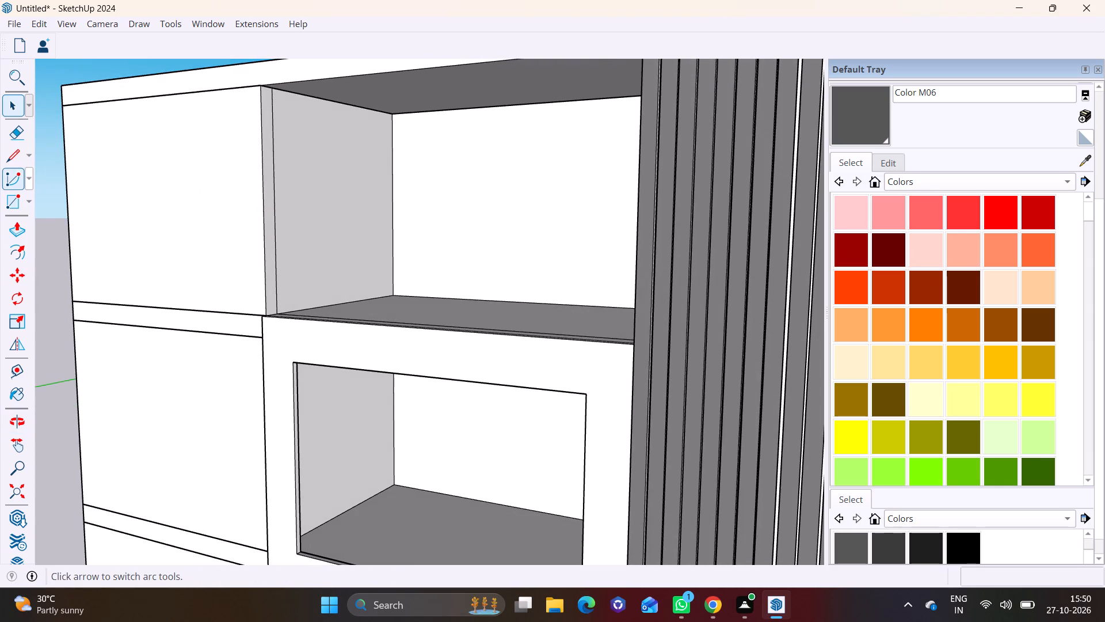
left_click(31, 198)
left_click(47, 221)
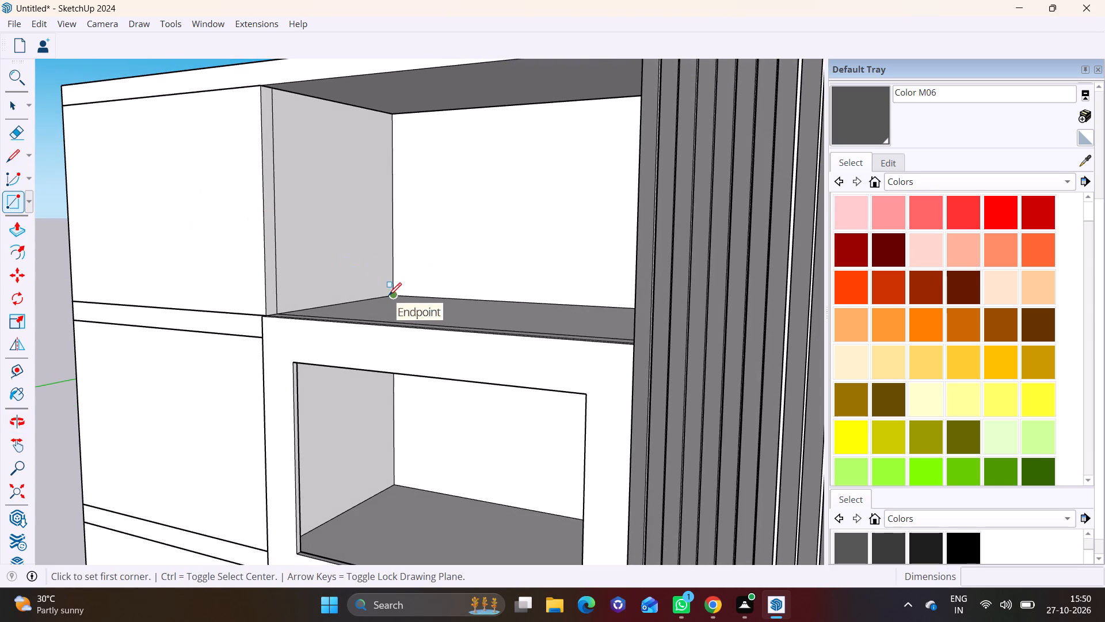
left_click(388, 295)
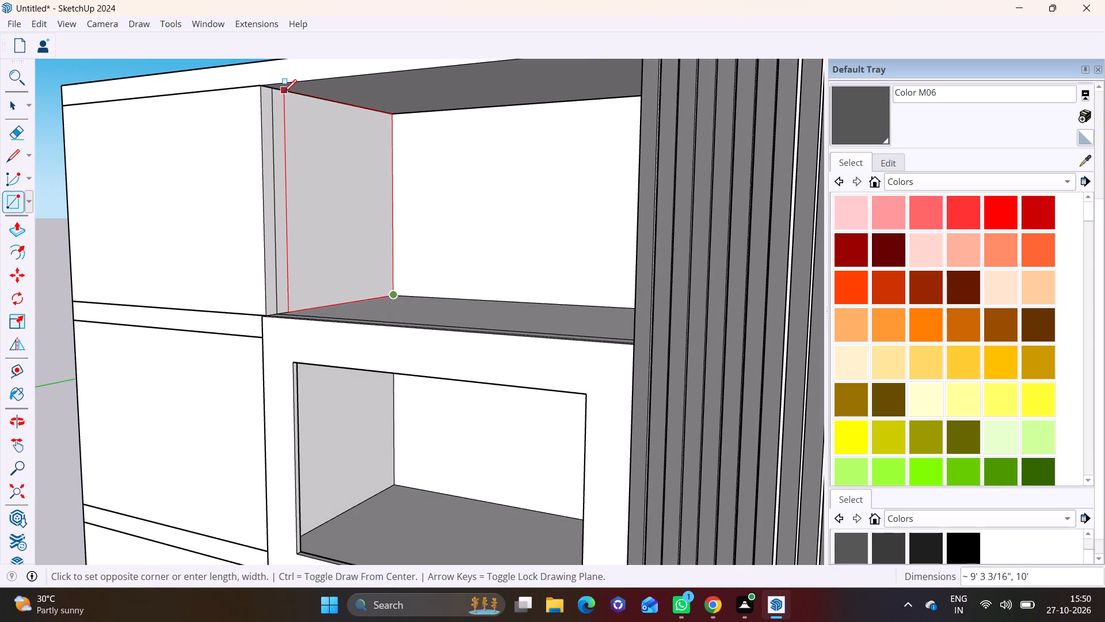
left_click(284, 92)
key("space")
Push/Pull the side-wall rectangle slightly into the top-storey balcony opening to form a thin panel.
left_click(338, 174)
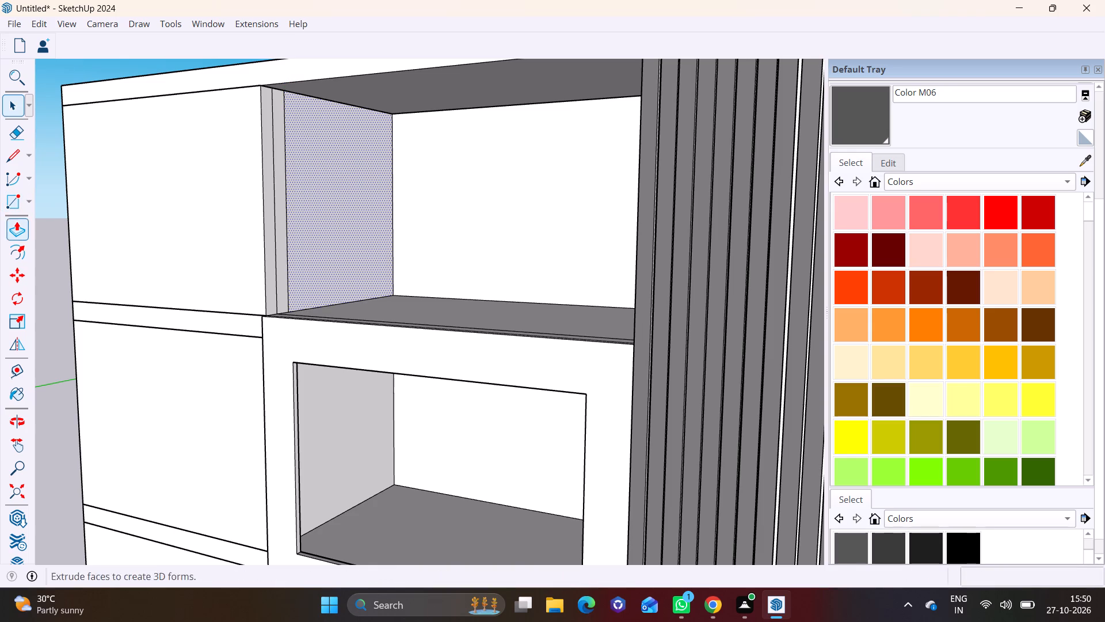
left_click_drag(5, 253, 4, 261)
left_click(17, 232)
left_click(301, 226)
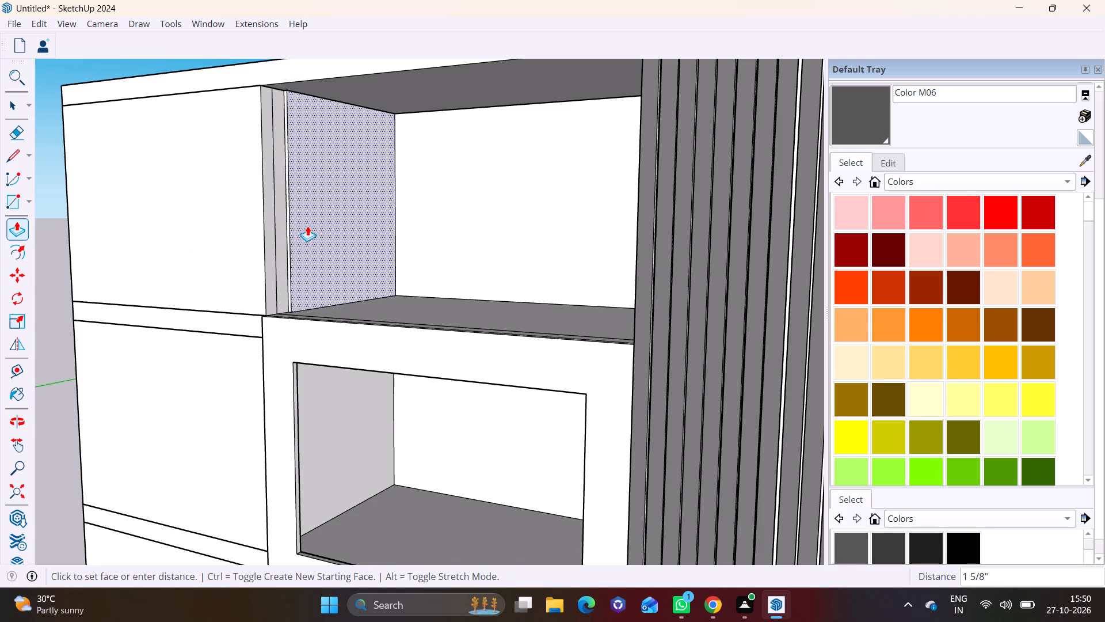
left_click(308, 224)
key("space")
Push/Pull the thin side panel's front edge outward in stages, finishing with pulls of 9" and 10 13/16" past the facade.
left_click(289, 217)
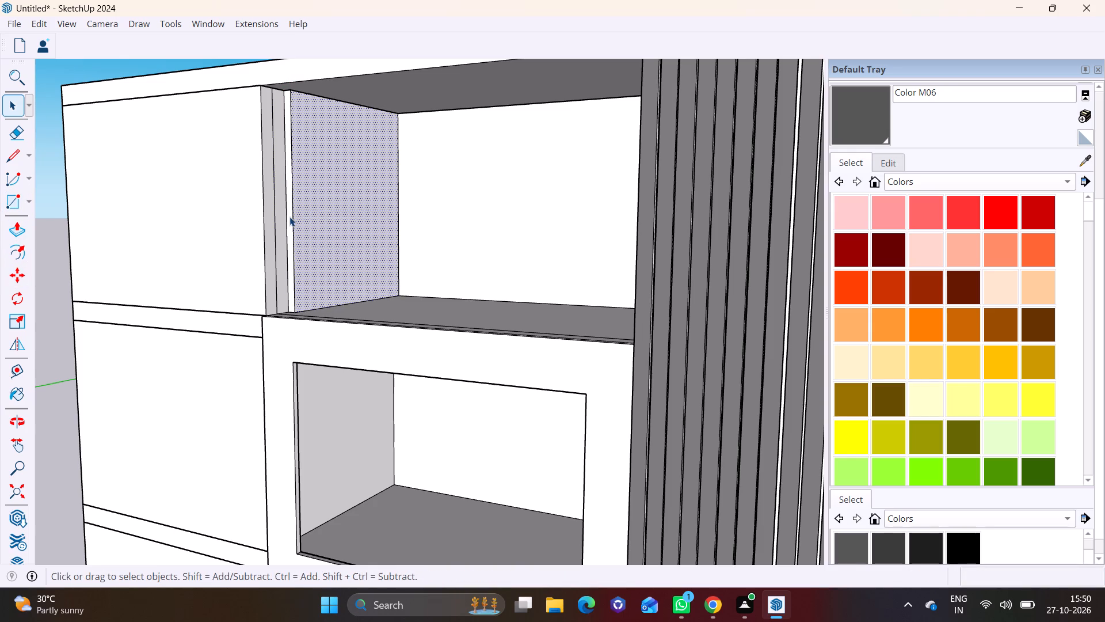
left_click(21, 228)
left_click(289, 196)
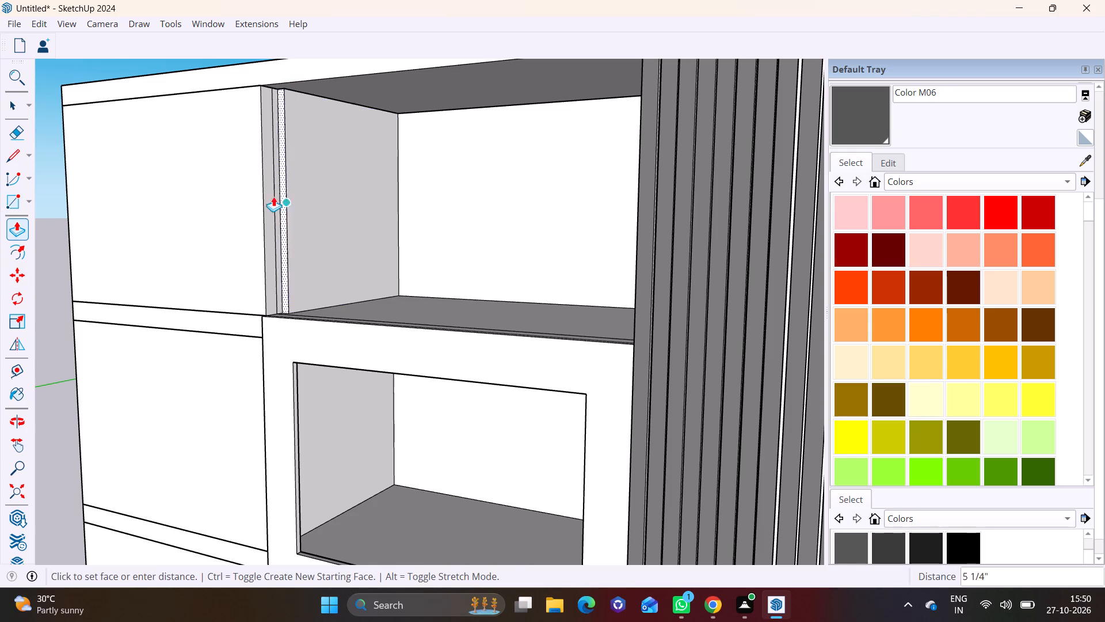
left_click(255, 201)
left_click(277, 194)
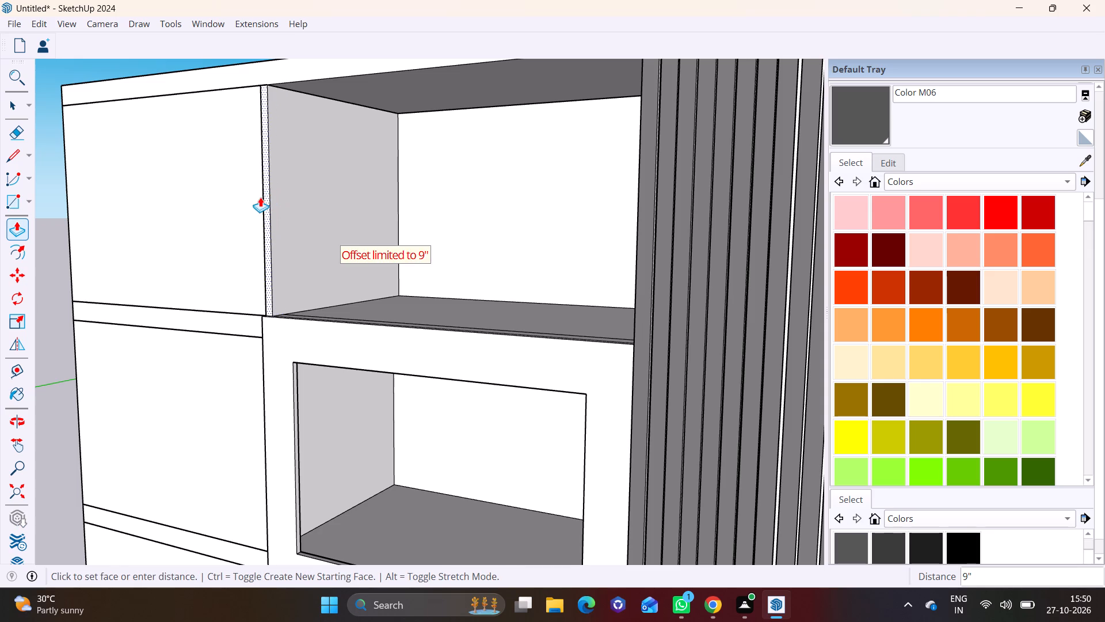
left_click(260, 197)
left_click(265, 194)
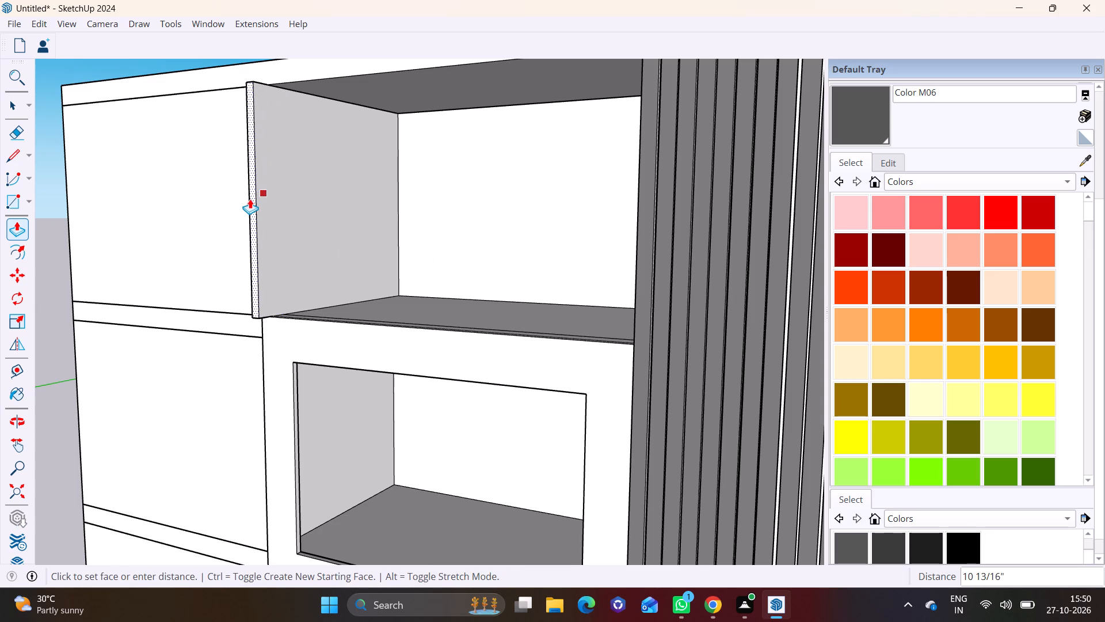
left_click(250, 199)
Draw a rectangle about 10' 1" by 10' on the side wall of the second open balcony from the top.
scroll(247, 296, "down", 8)
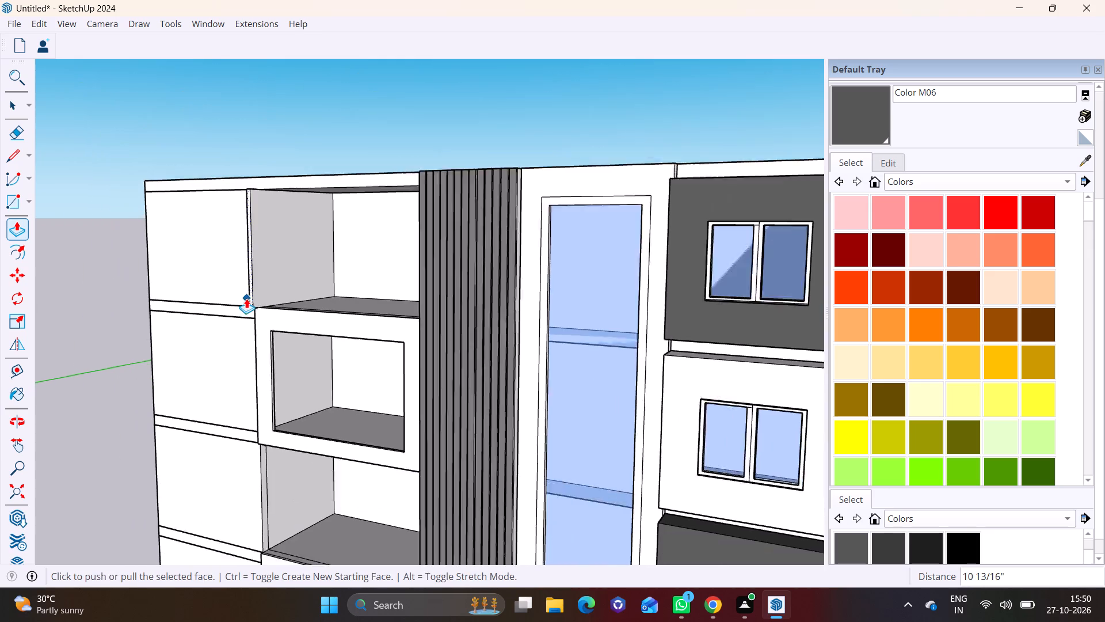
scroll(246, 298, "down", 3)
middle_click_drag(319, 374, 360, 209, "shift")
scroll(323, 244, "up", 7)
middle_click_drag(319, 259, 284, 244)
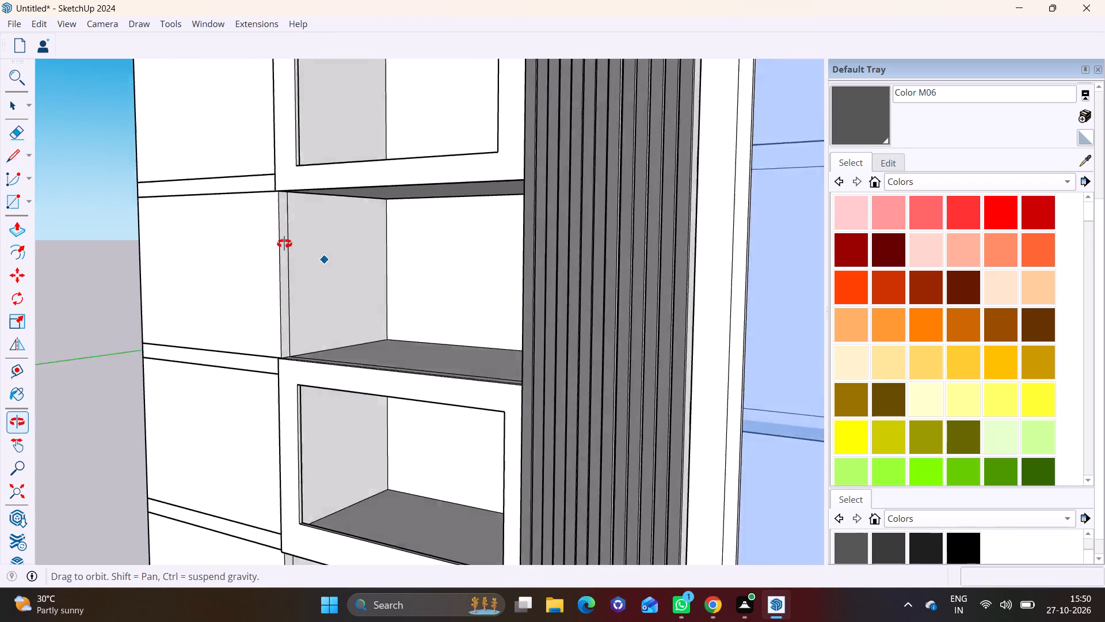
middle_click_drag(284, 244, 285, 233)
scroll(331, 253, "up", 3)
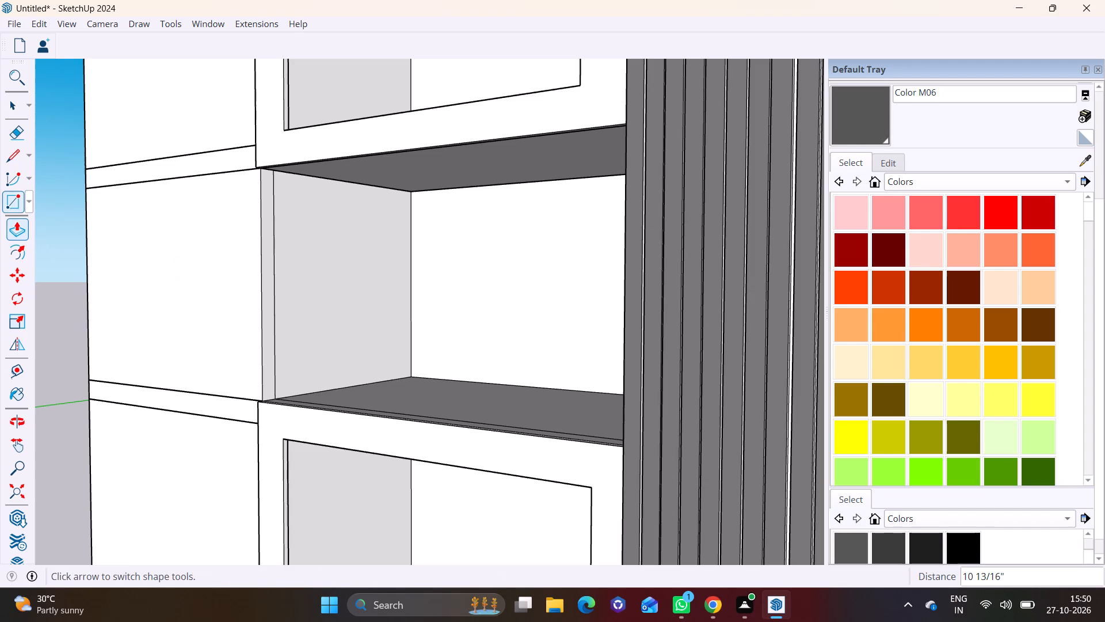
left_click(25, 196)
left_click(35, 216)
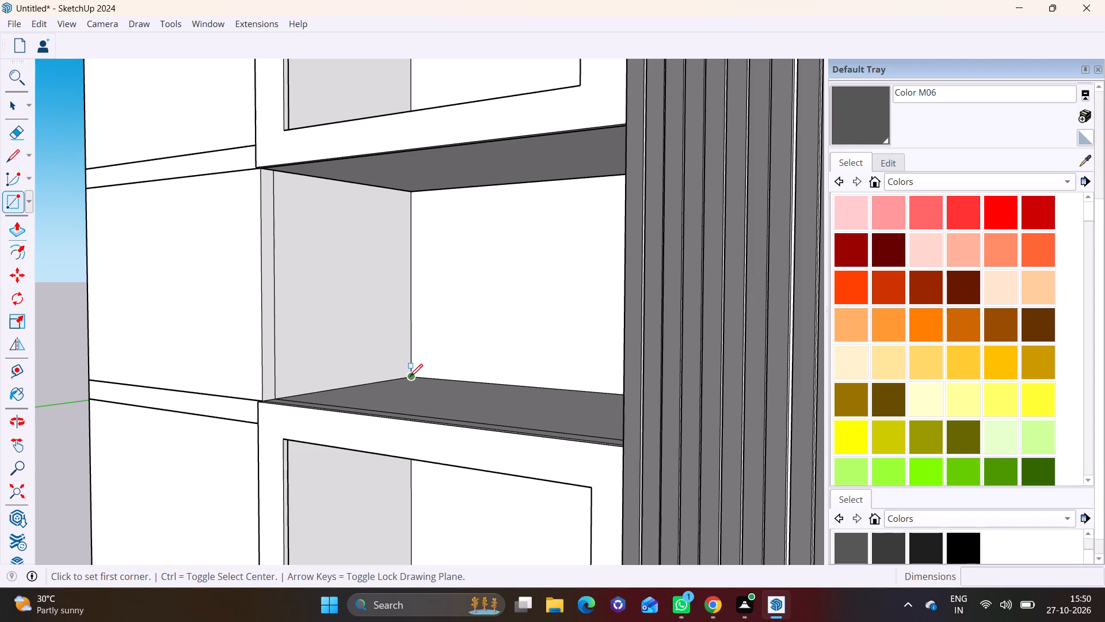
left_click(410, 377)
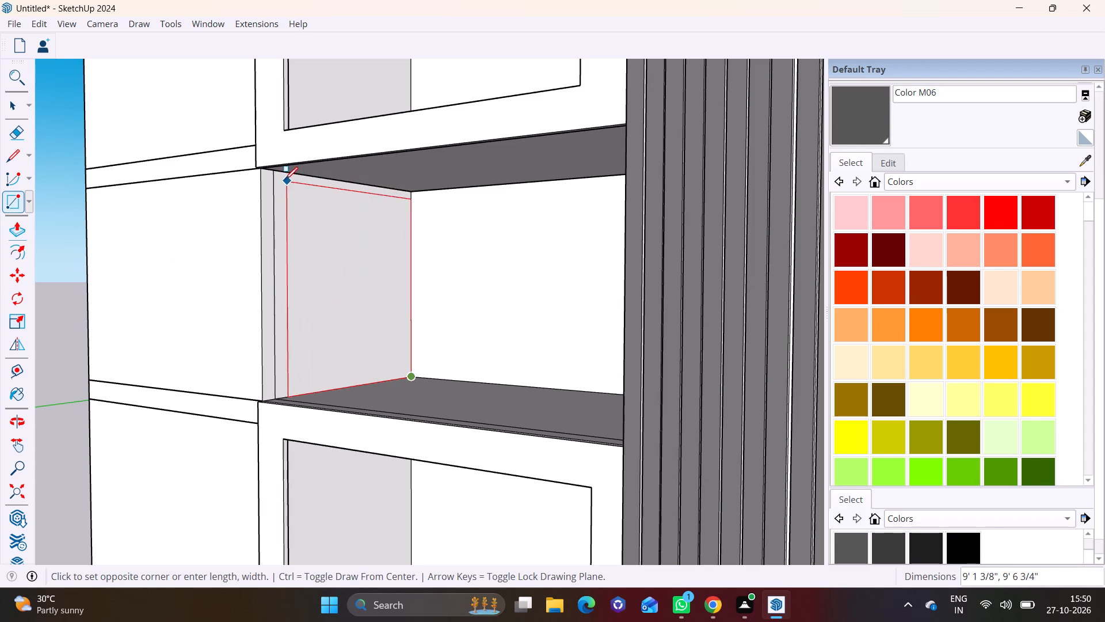
scroll(284, 173, "up", 3)
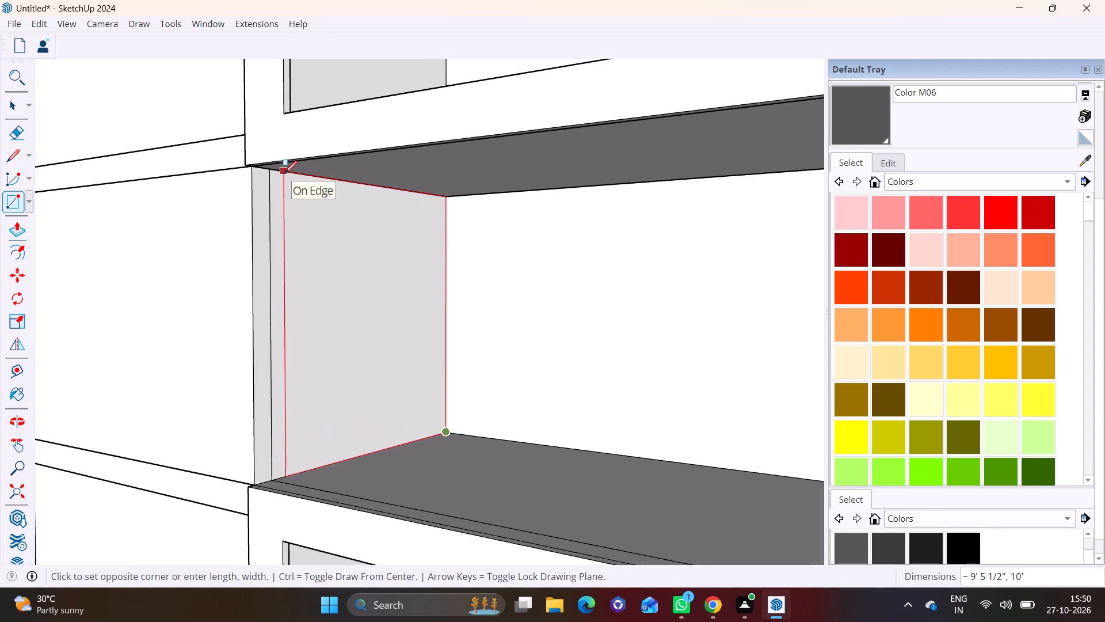
scroll(284, 173, "up", 4)
middle_click_drag(270, 173, 345, 177)
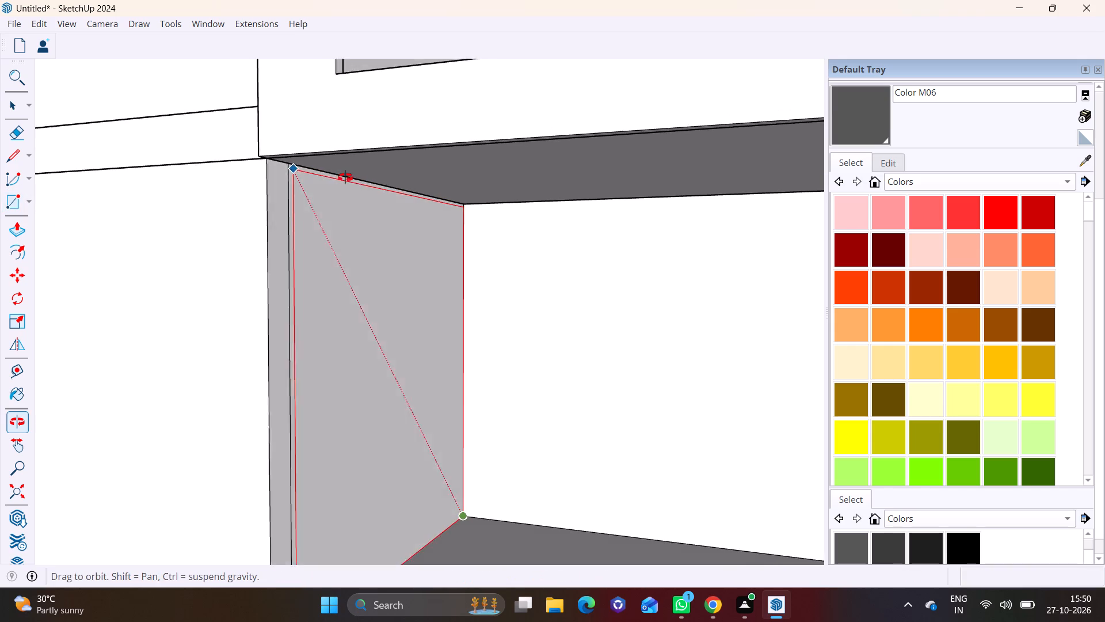
middle_click_drag(345, 177, 353, 177)
left_click(298, 168)
key("space")
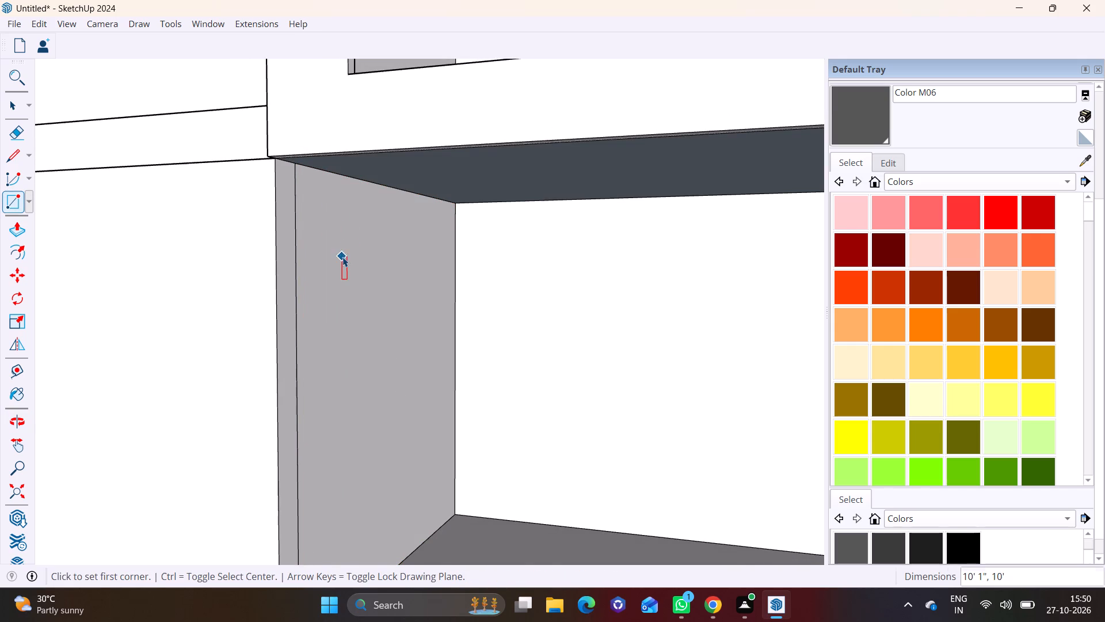
Push/Pull the second open balcony's side-wall rectangle about 3 1/4" into the opening to form a thin panel.
left_click(342, 257)
left_click(16, 199)
left_click(18, 227)
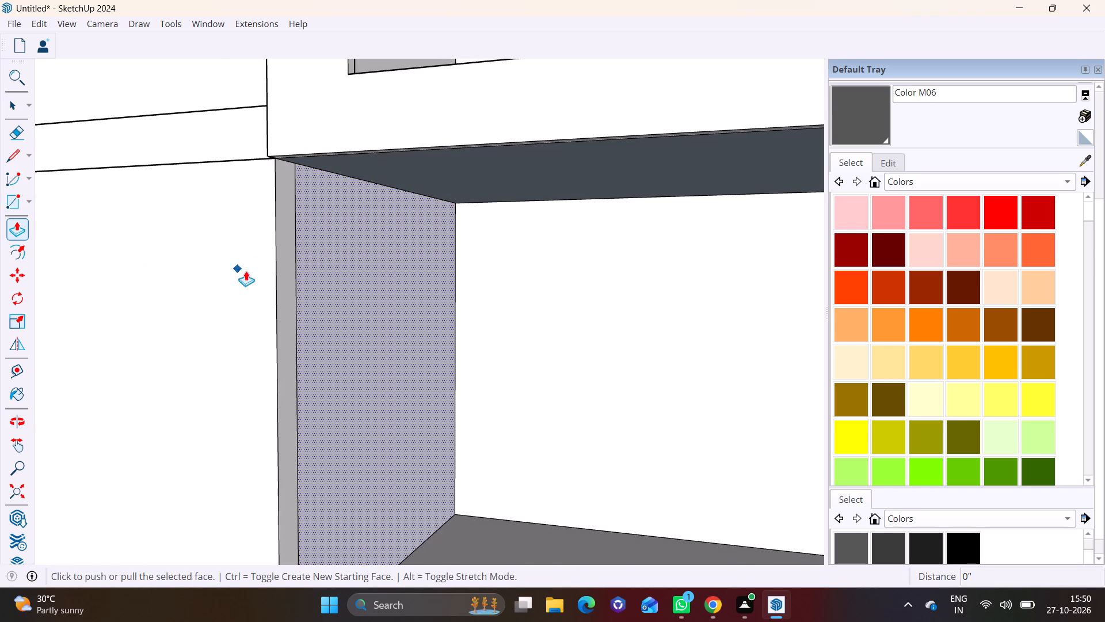
left_click(319, 259)
left_click(330, 259)
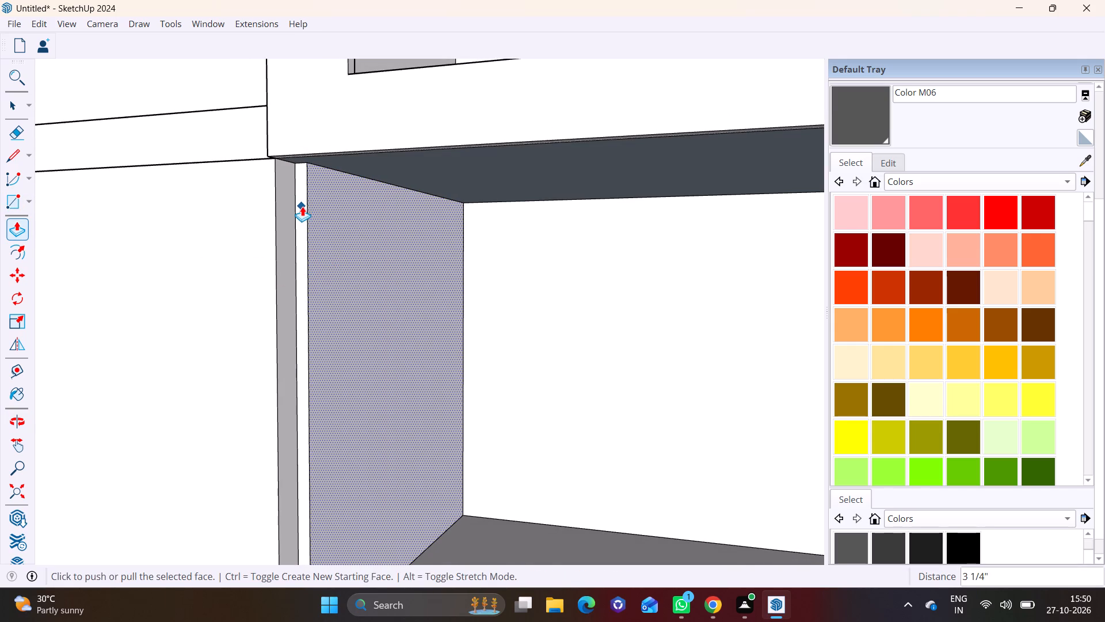
key("space")
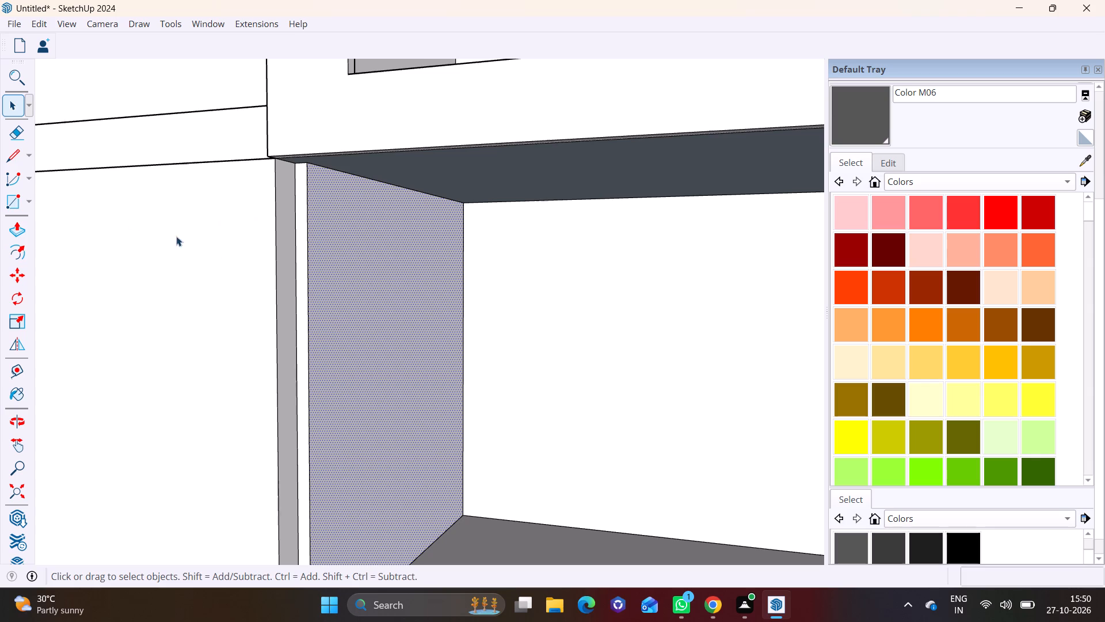
Push/Pull the second open balcony panel's front edge outward in stages, including 9" and 3", finishing with about 5 1/16" past the facade.
left_click(302, 259)
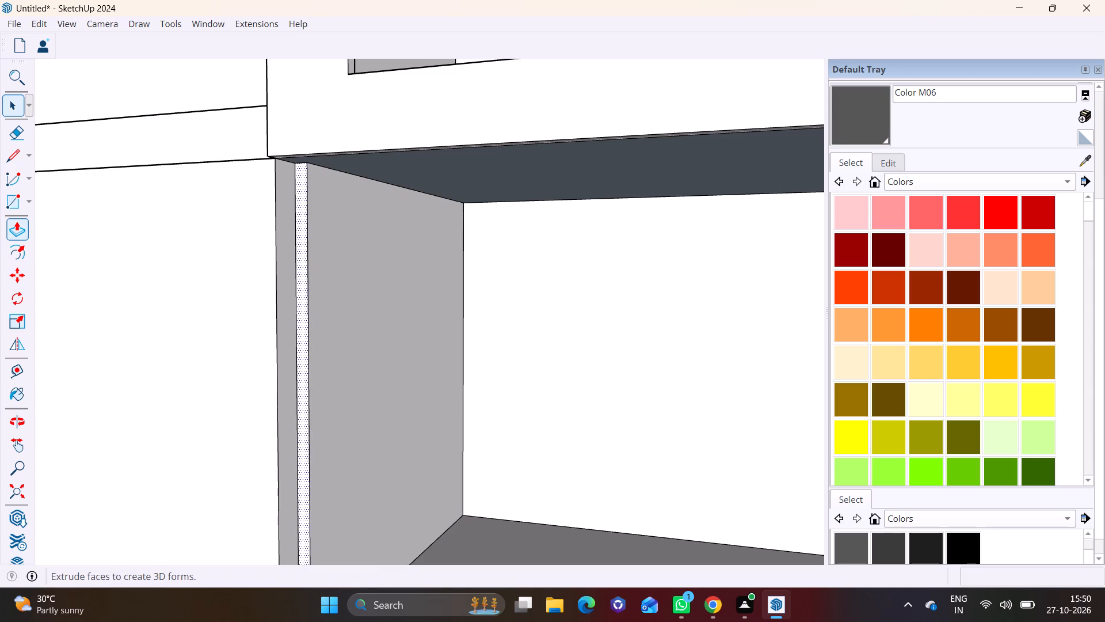
left_click(14, 223)
left_click(305, 274)
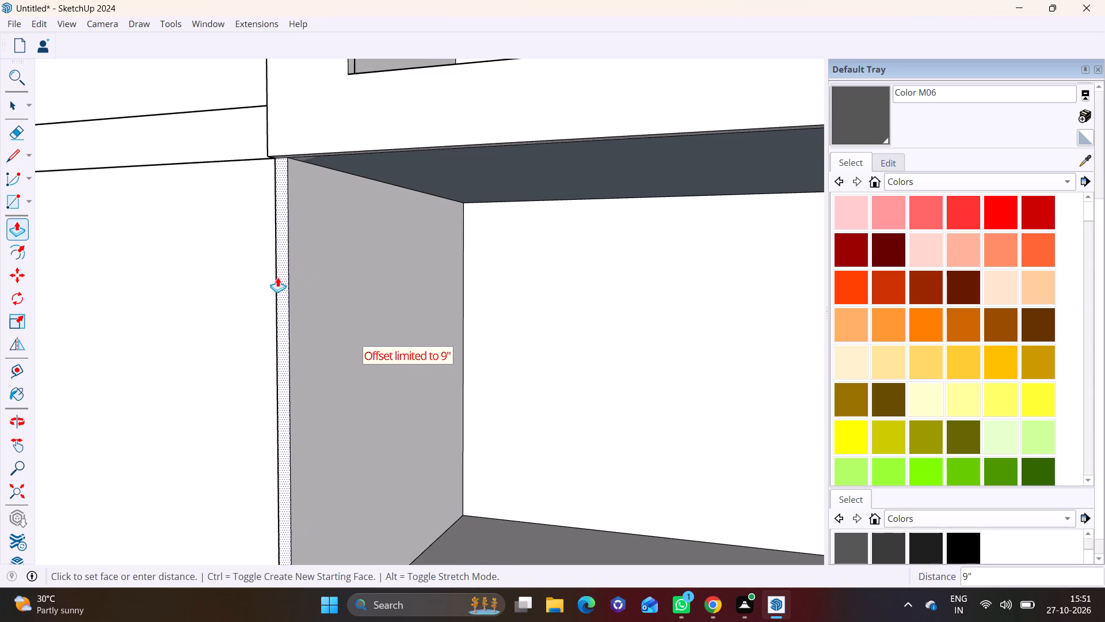
left_click(271, 278)
left_click(280, 280)
left_click(270, 280)
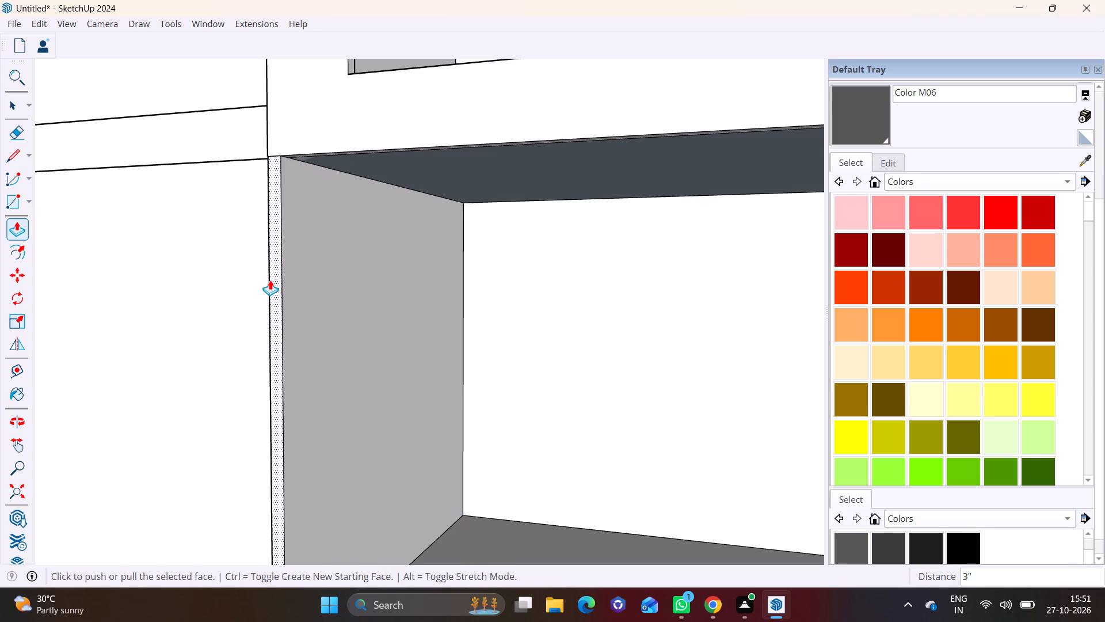
scroll(268, 280, "down", 3)
middle_click_drag(290, 260, 517, 330)
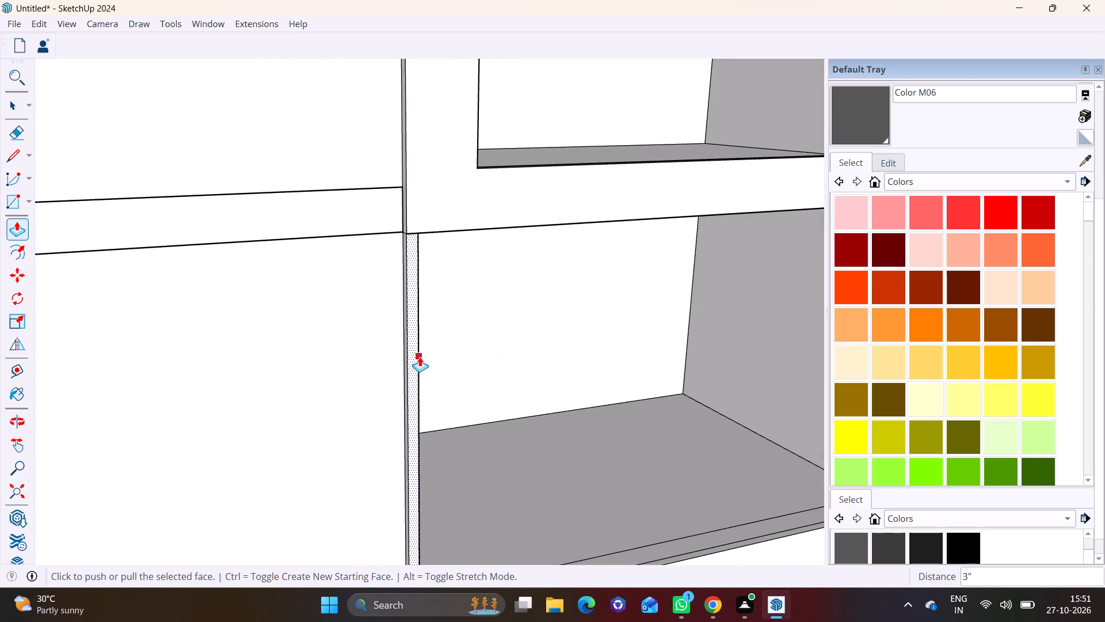
left_click(414, 357)
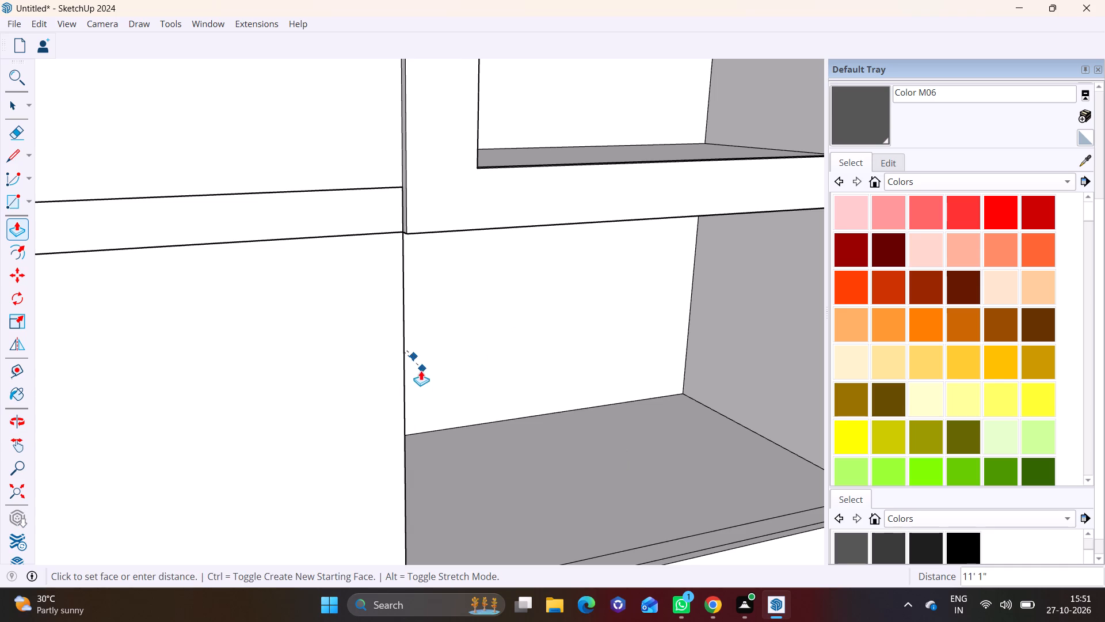
middle_click_drag(419, 373, 128, 394)
left_click(172, 361)
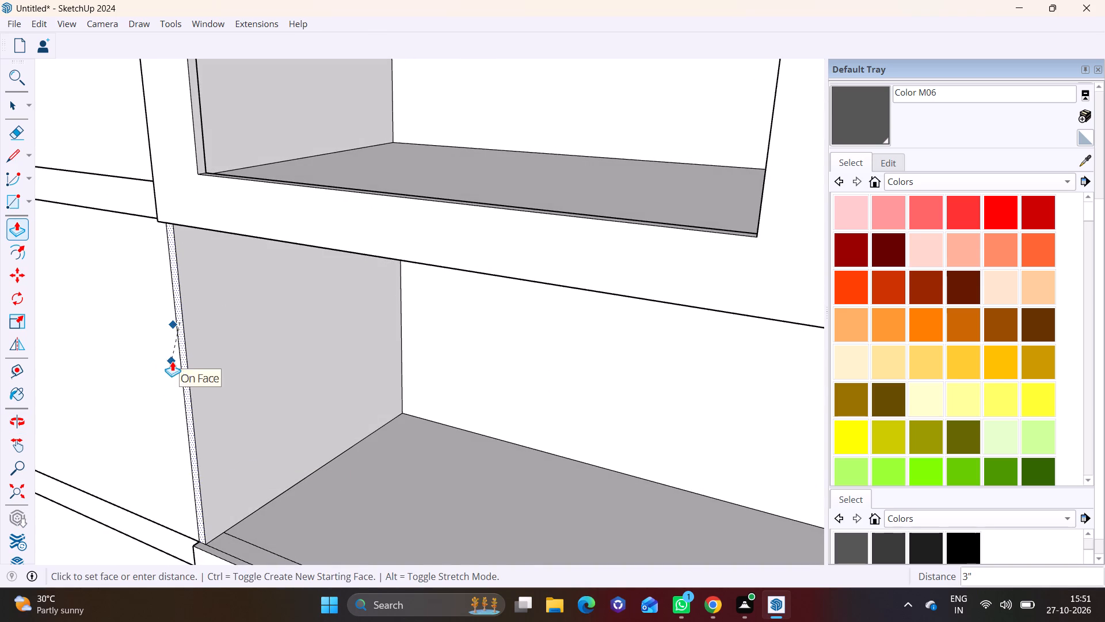
left_click(180, 345)
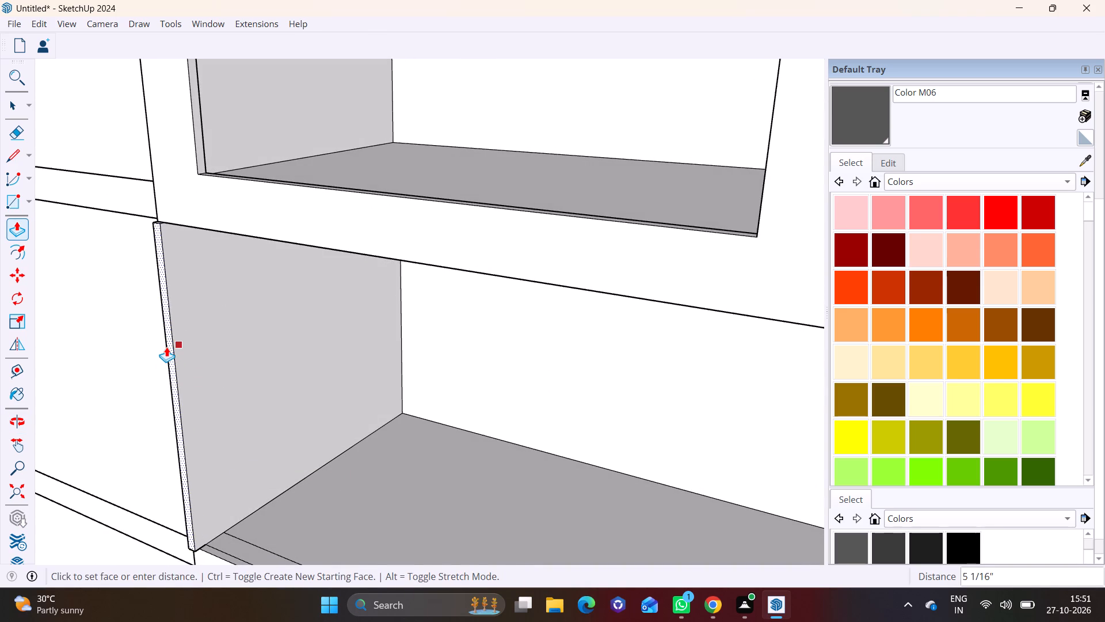
left_click(169, 346)
Draw a rectangle from the back lower corner on the side wall of the third open balcony from the top.
scroll(193, 354, "down", 6)
middle_click_drag(276, 398, 318, 218, "shift")
middle_click_drag(346, 363, 344, 357)
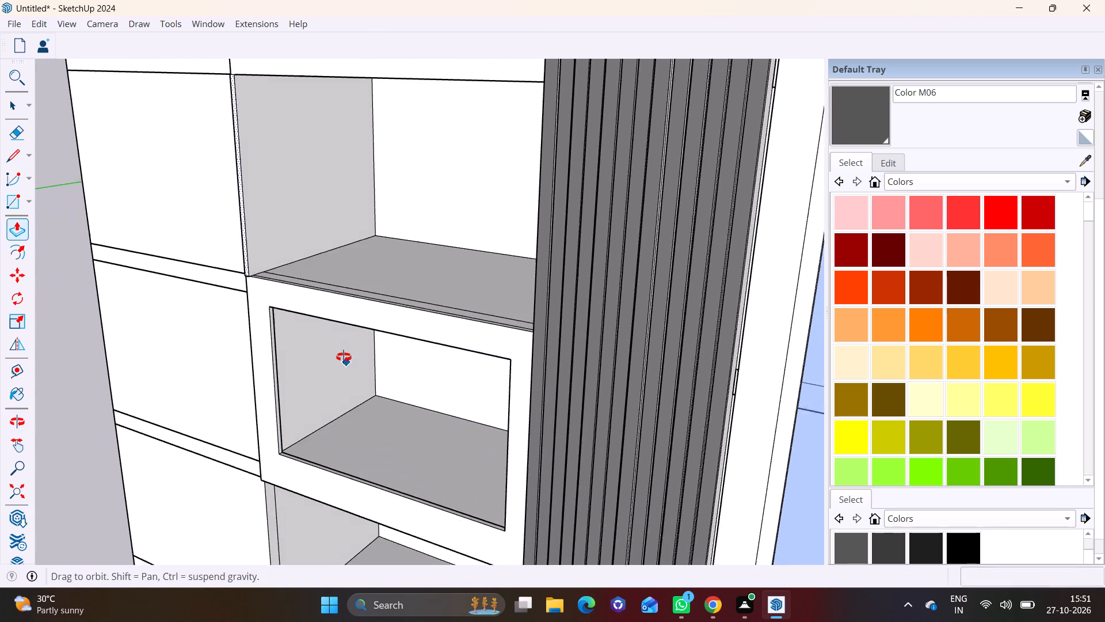
middle_click_drag(344, 357, 384, 230)
middle_click_drag(376, 350, 393, 143)
key("space")
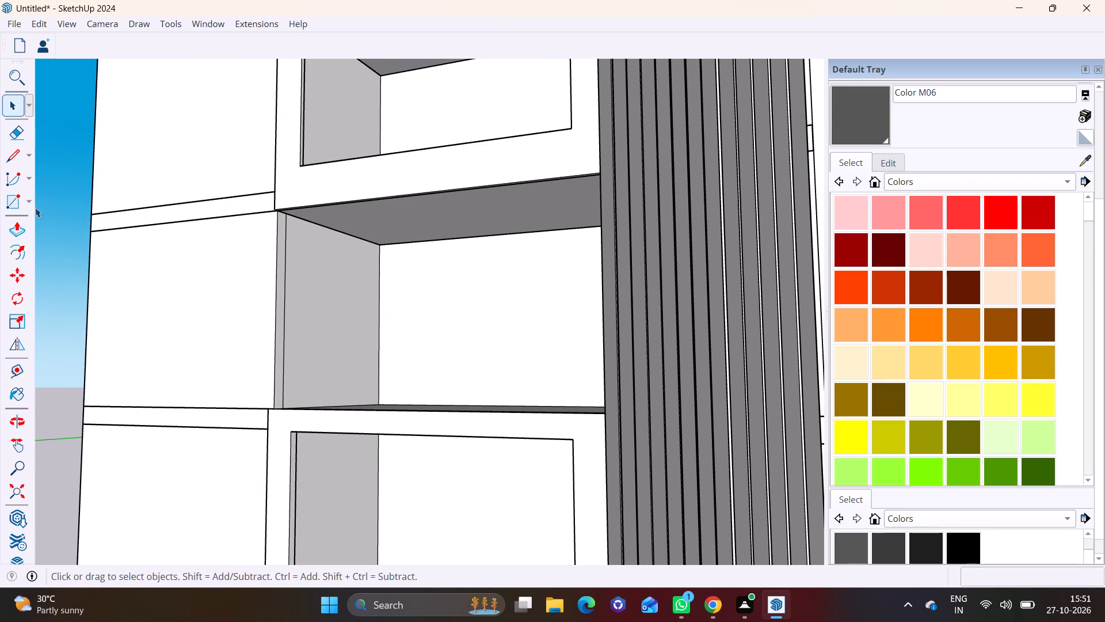
left_click(31, 201)
left_click(39, 221)
scroll(301, 287, "up", 3)
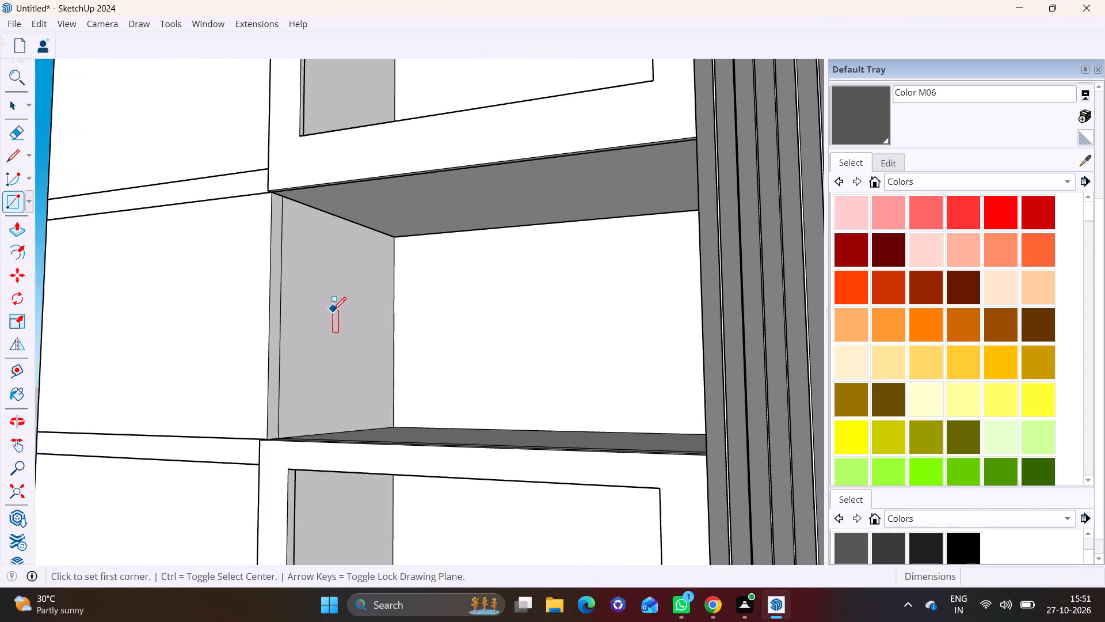
scroll(333, 310, "up", 1)
middle_click_drag(356, 342, 286, 397)
scroll(409, 388, "up", 2)
left_click(449, 424)
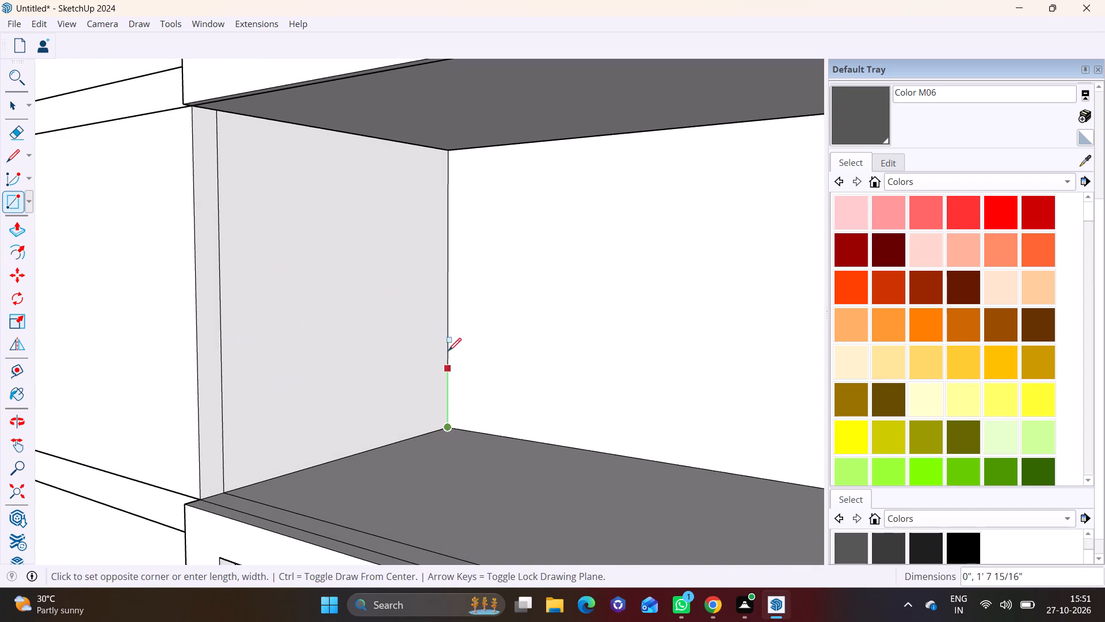
left_click(449, 153)
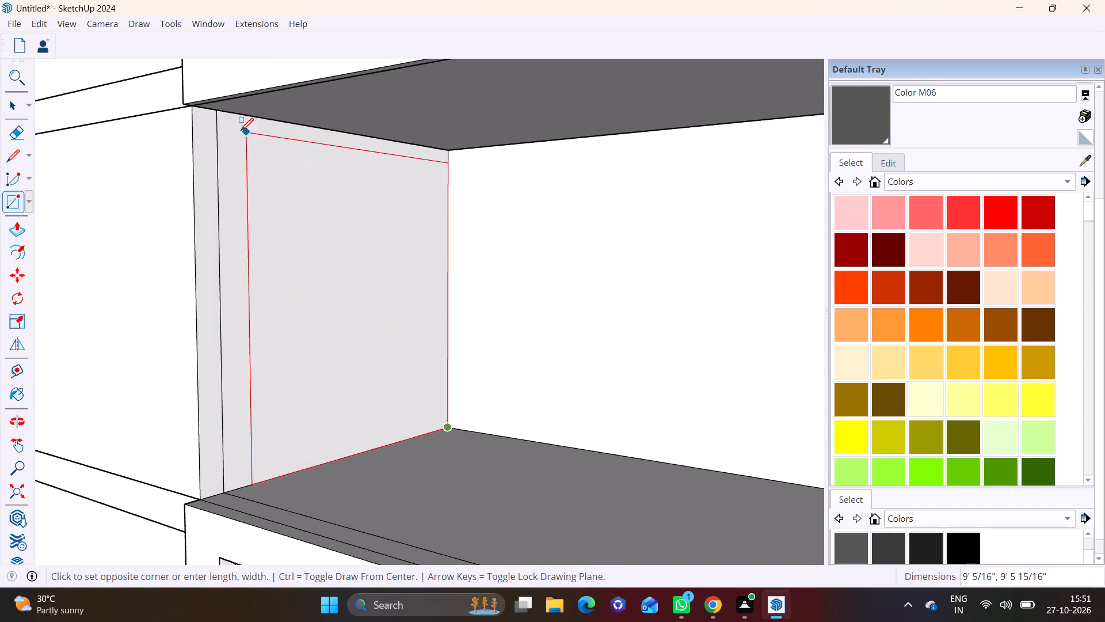
left_click(232, 117)
key("space")
Push/Pull the third open balcony's side-wall rectangle slightly into the opening to form a thin panel.
left_click(286, 196)
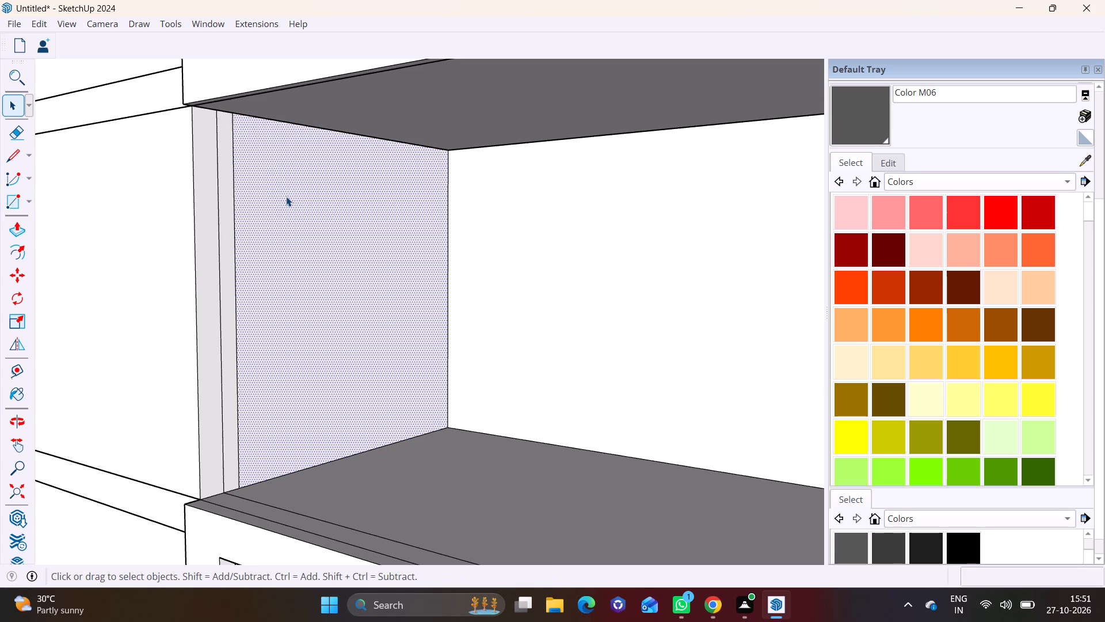
left_click(17, 226)
left_click(279, 267)
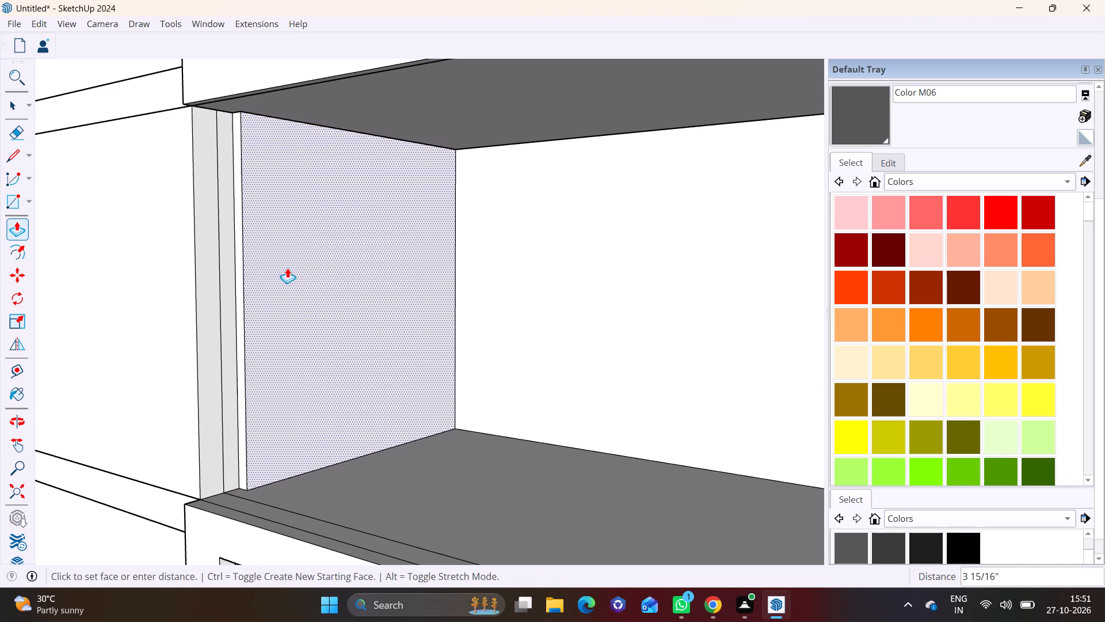
left_click(292, 270)
key("space")
Push/Pull the third open balcony panel's front edge outward in stages past the facade, including pulls of about 6 1/8" and 3 1/16".
left_click(245, 279)
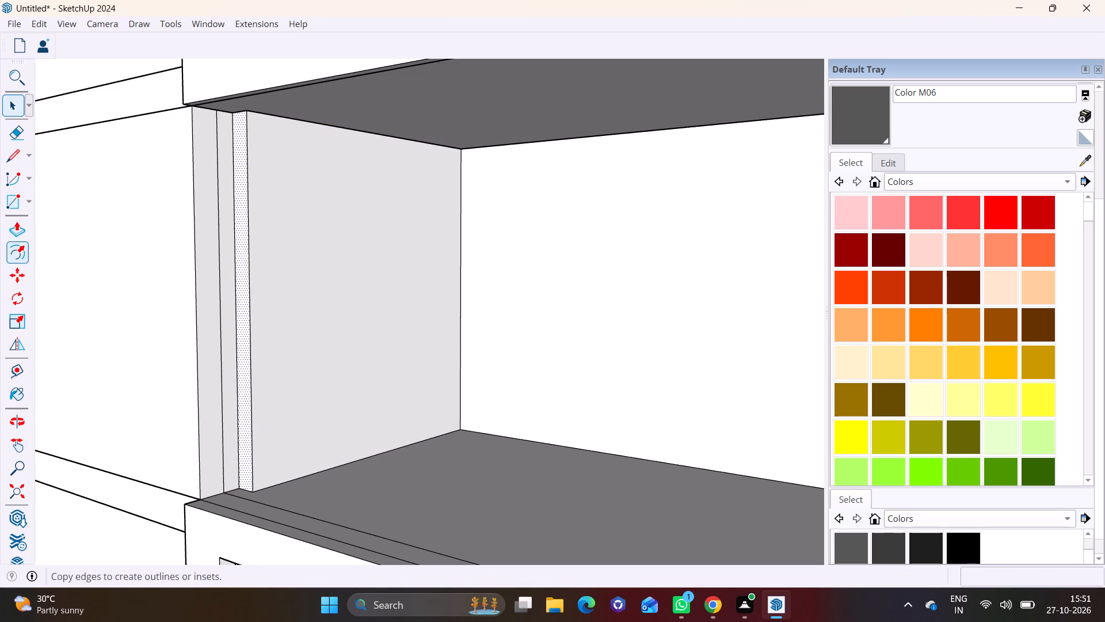
left_click(20, 226)
left_click(242, 251)
left_click(157, 251)
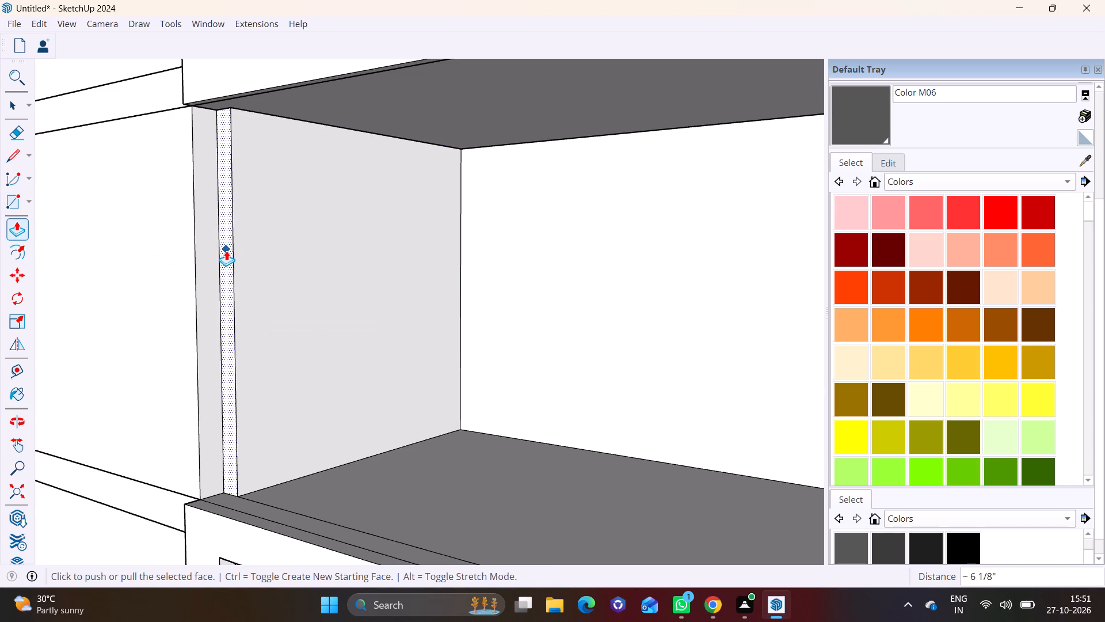
left_click_drag(226, 251, 177, 259)
left_click(176, 259)
left_click(167, 256)
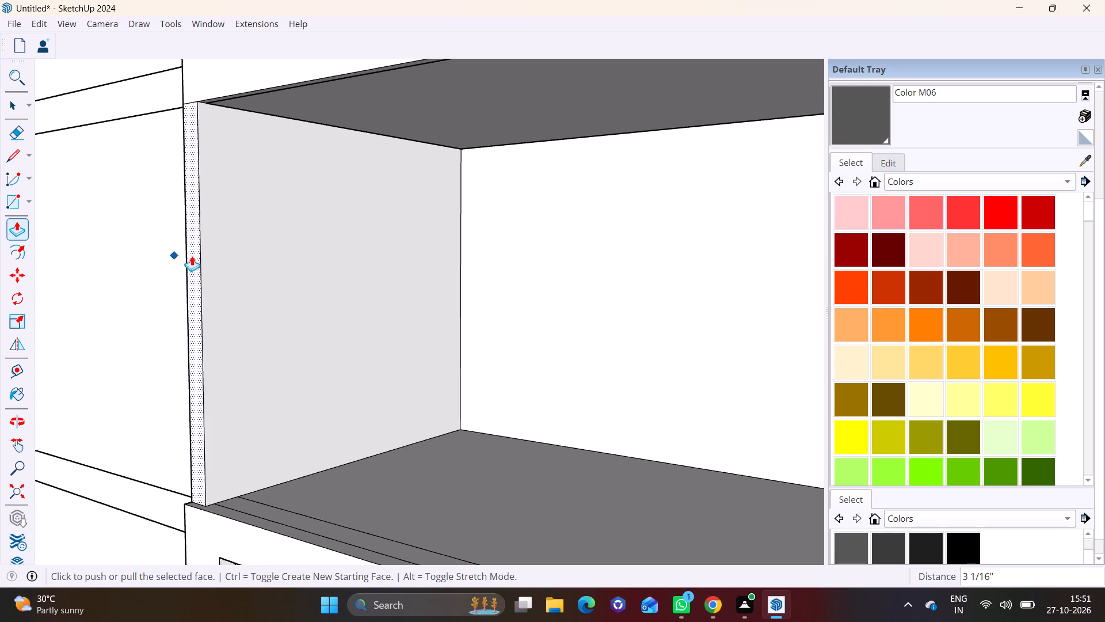
left_click(194, 255)
left_click(182, 255)
key("space")
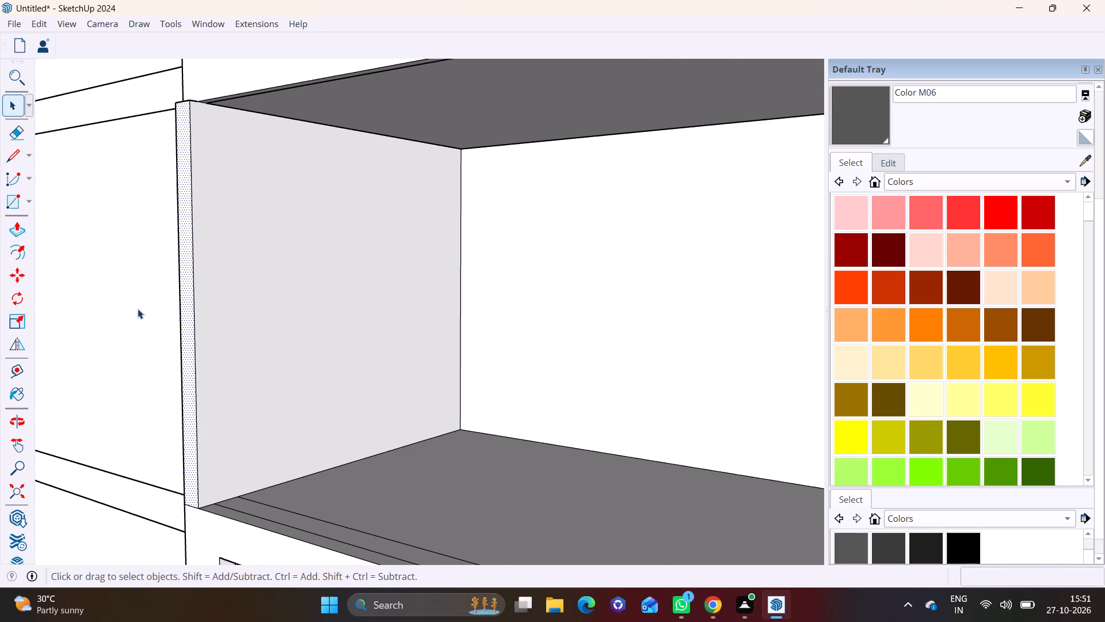
Thicken the second open balcony's side panel by pushing its inner face about 3 3/16" into the opening.
scroll(137, 311, "down", 14)
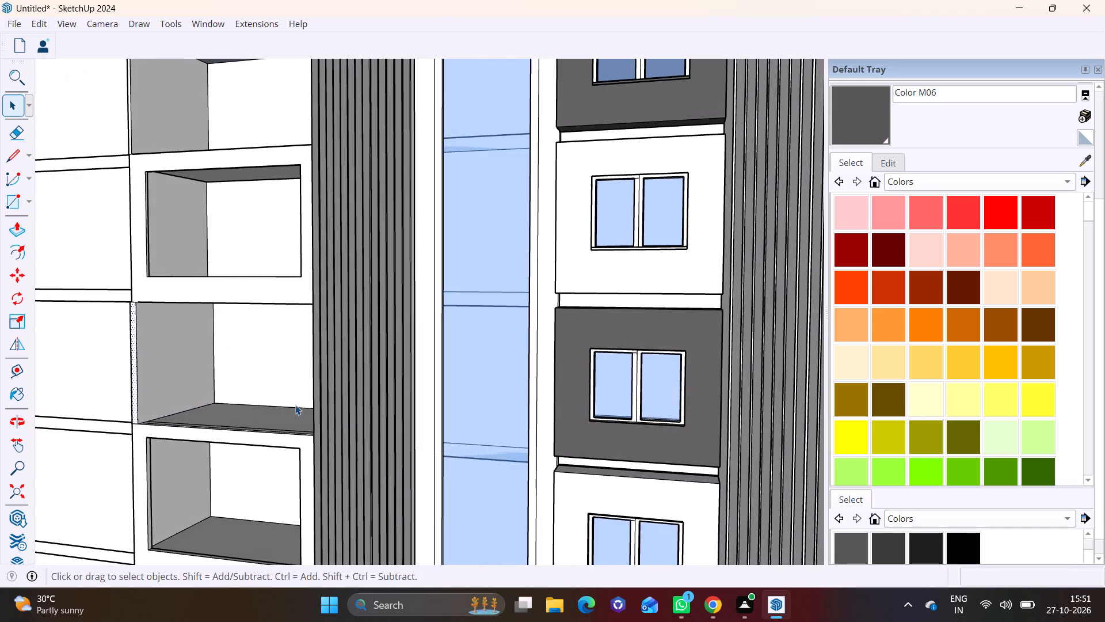
middle_click_drag(280, 404, 261, 387)
scroll(185, 214, "up", 3)
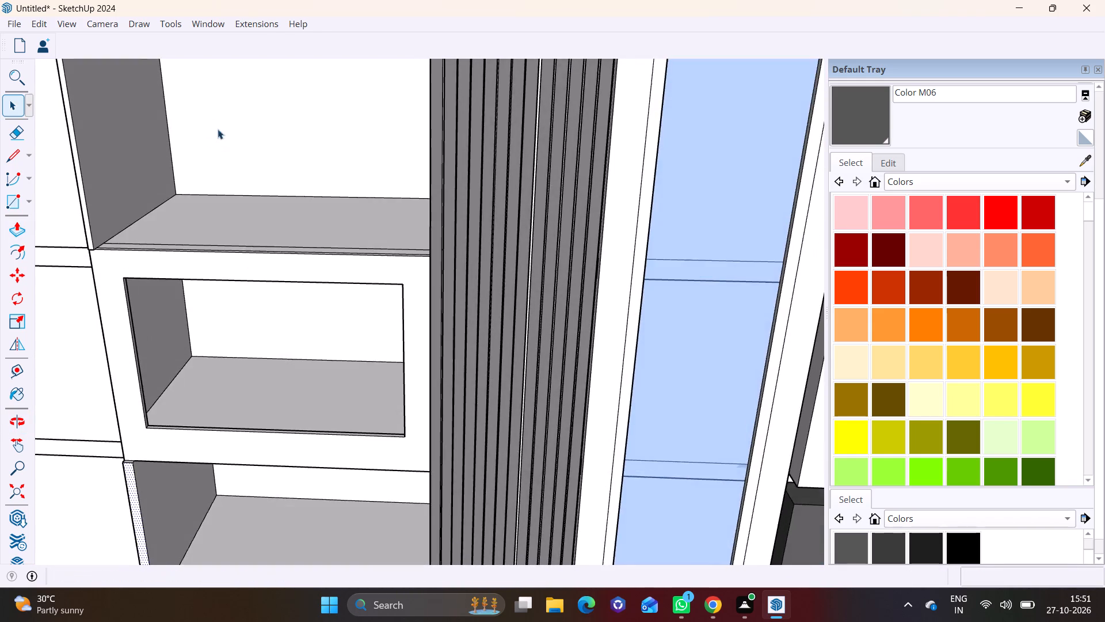
middle_click_drag(230, 300, 212, 246)
middle_click_drag(233, 229, 318, 369, "shift")
middle_click_drag(293, 417, 235, 339)
scroll(230, 240, "up", 3)
key("space")
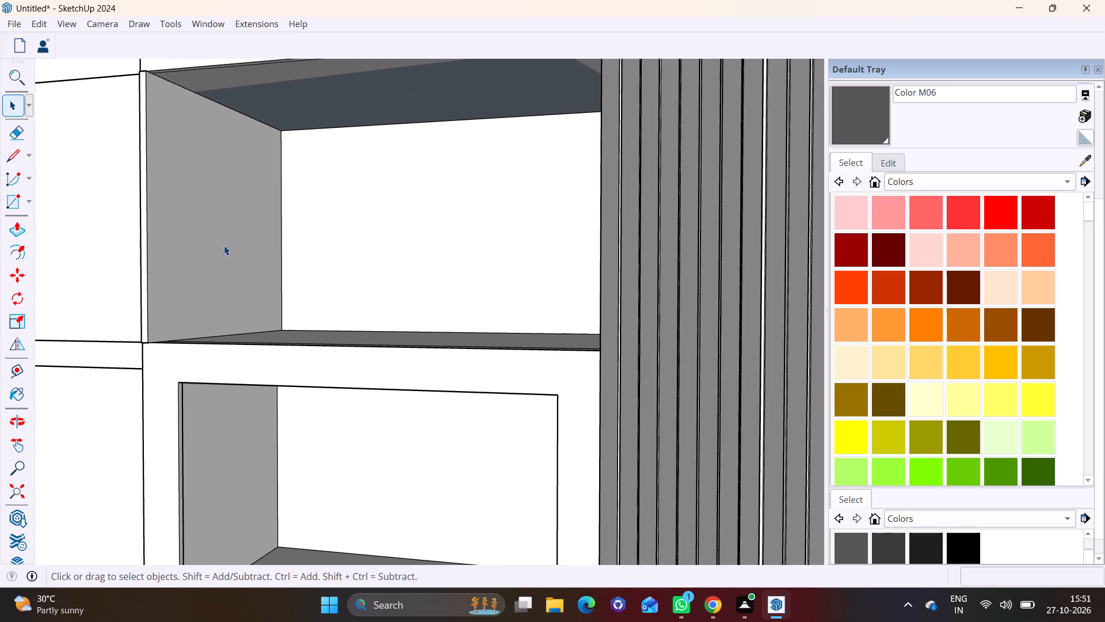
left_click(224, 245)
left_click(27, 231)
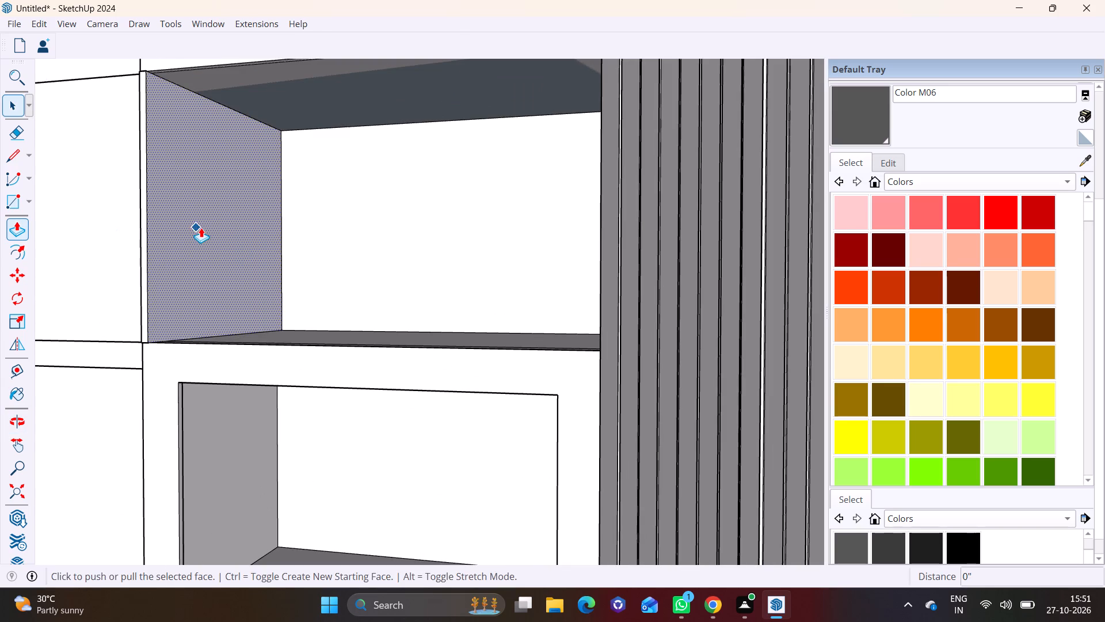
left_click(201, 227)
left_click(206, 227)
scroll(258, 227, "down", 9)
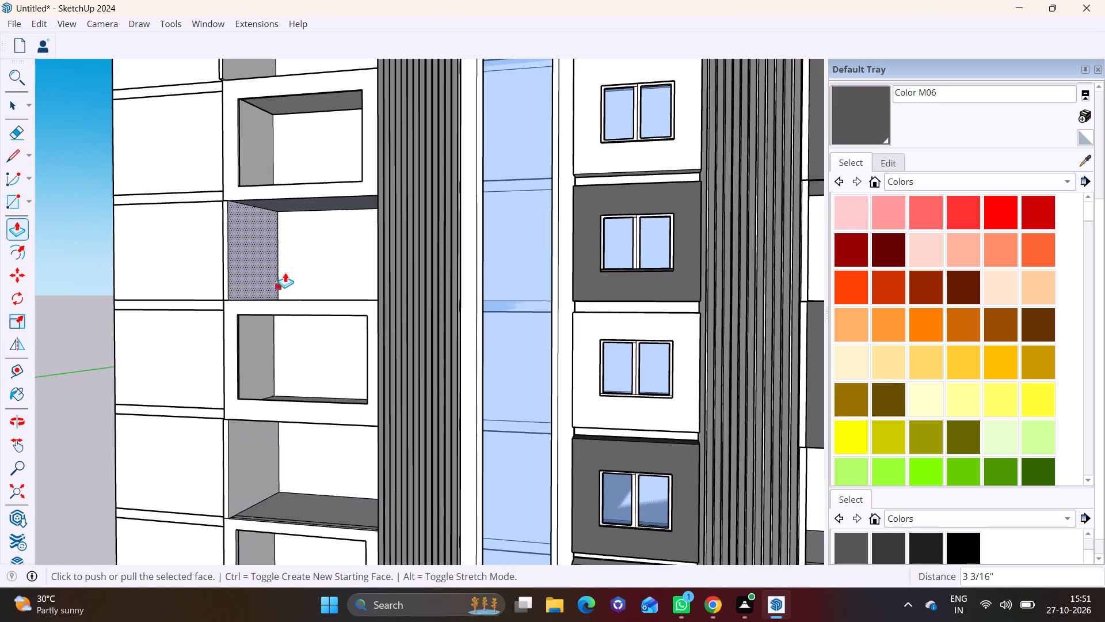
Thicken the top open balcony's side panel by pushing its inner face slightly into the opening.
middle_click_drag(289, 246, 300, 526, "shift")
key("space")
left_click(258, 354)
scroll(264, 354, "up", 5)
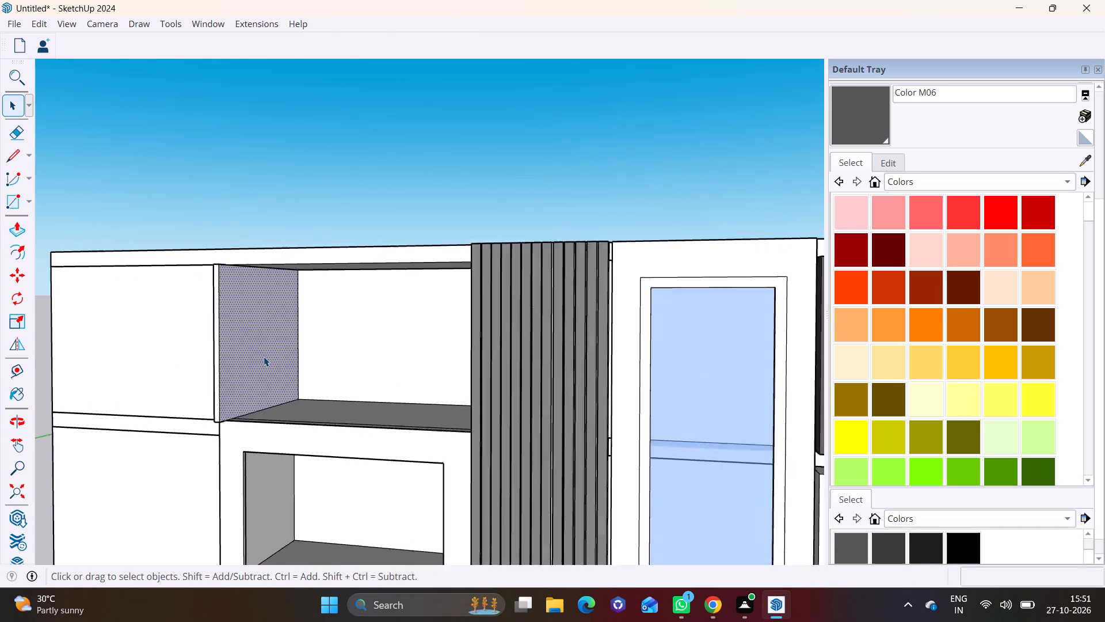
scroll(264, 356, "up", 2)
left_click(15, 231)
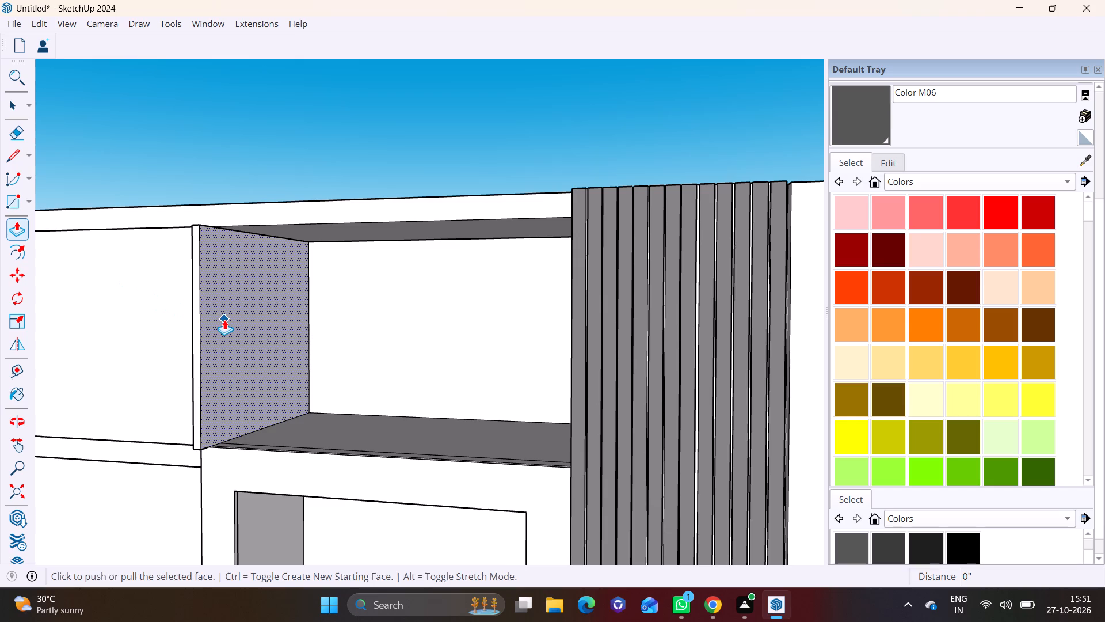
left_click(224, 320)
left_click(230, 320)
key("space")
Draw a rectangle of about 9' 1 1/4" by 10' on the lowest open balcony's side wall, starting from the back lower corner.
scroll(162, 377, "down", 8)
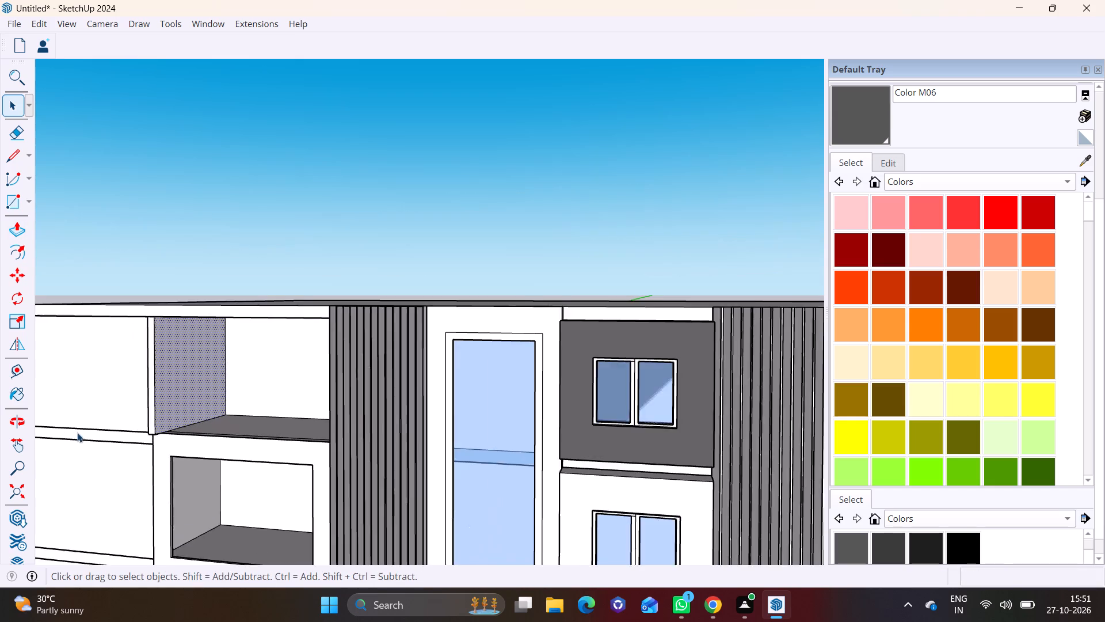
scroll(77, 433, "down", 3)
middle_click_drag(166, 454, 265, 215, "shift")
middle_click_drag(284, 436, 283, 252, "shift")
scroll(256, 449, "up", 3)
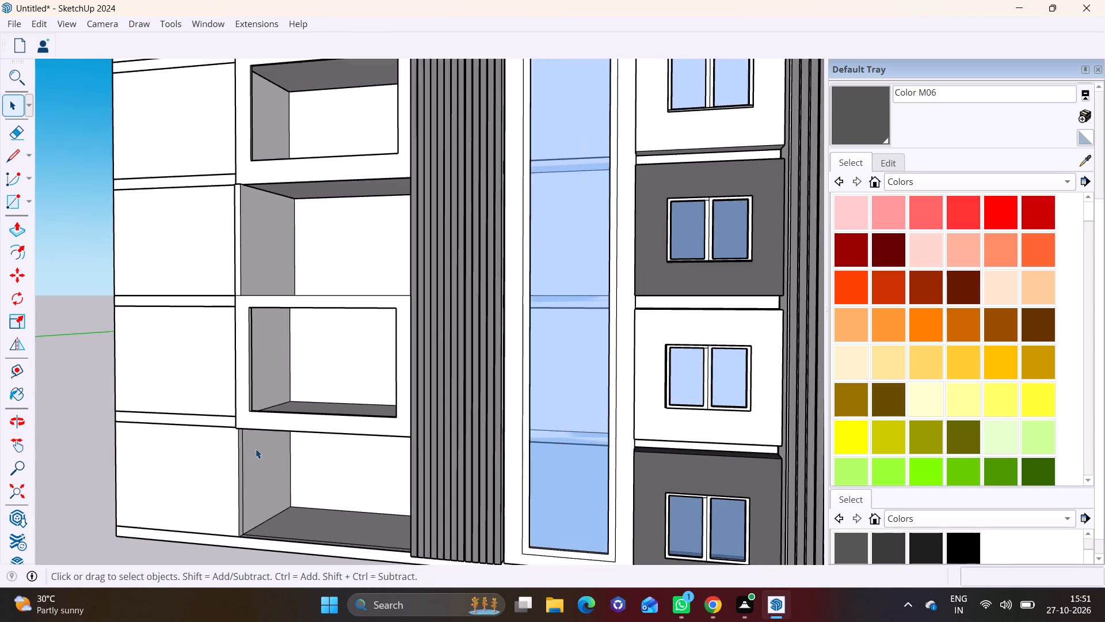
scroll(256, 449, "up", 2)
middle_click_drag(249, 461, 205, 447)
scroll(285, 494, "up", 4)
middle_click_drag(281, 496, 279, 411)
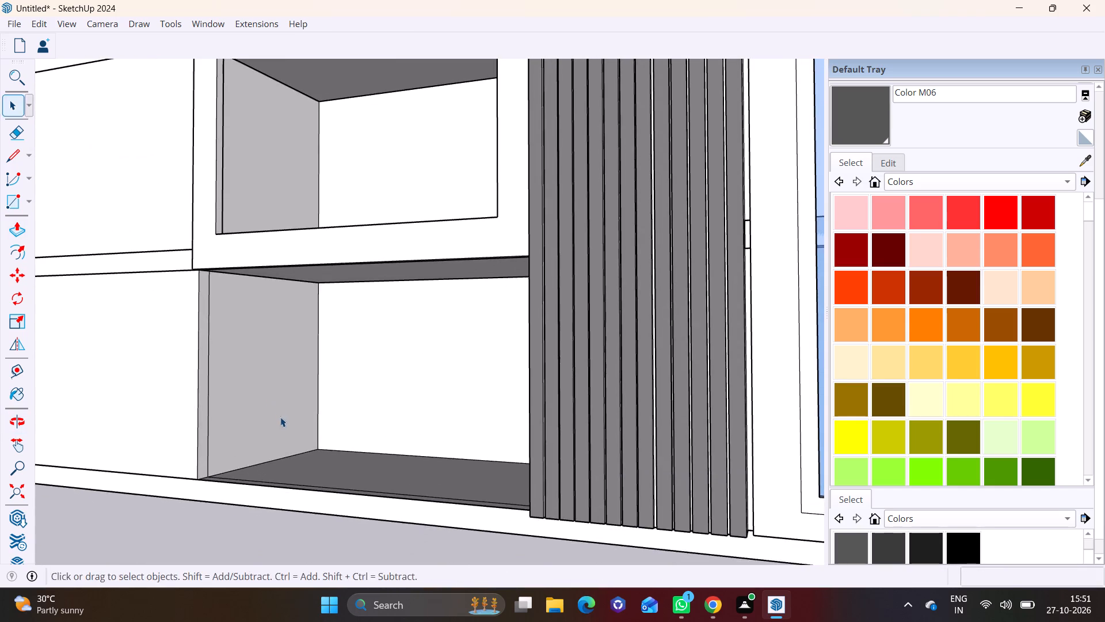
middle_click_drag(280, 417, 268, 389)
scroll(259, 396, "up", 5)
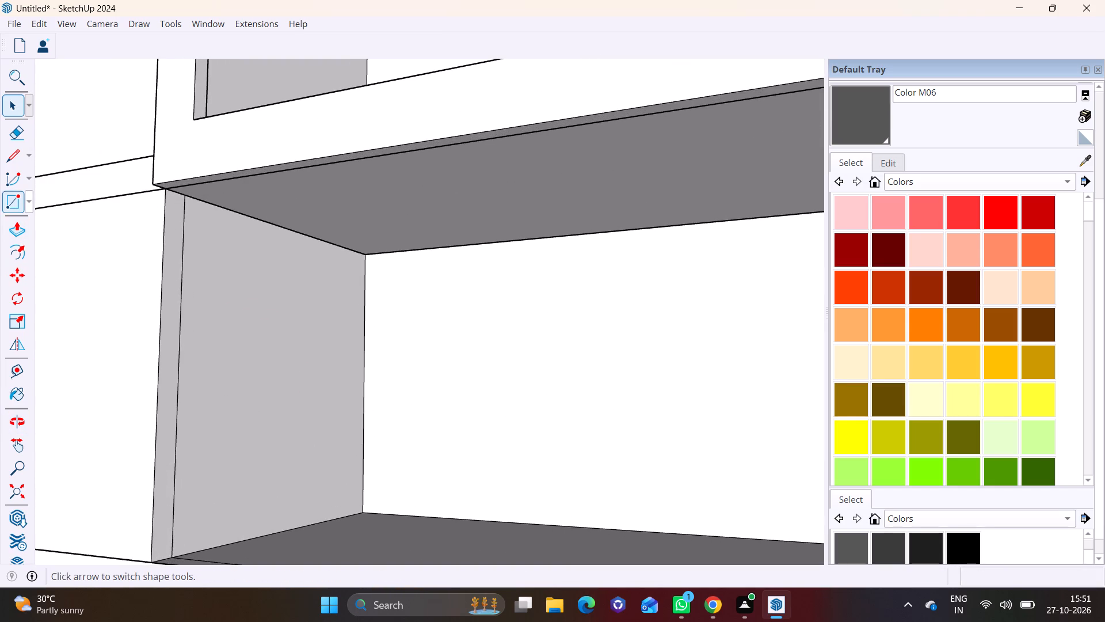
left_click(25, 200)
left_click(32, 215)
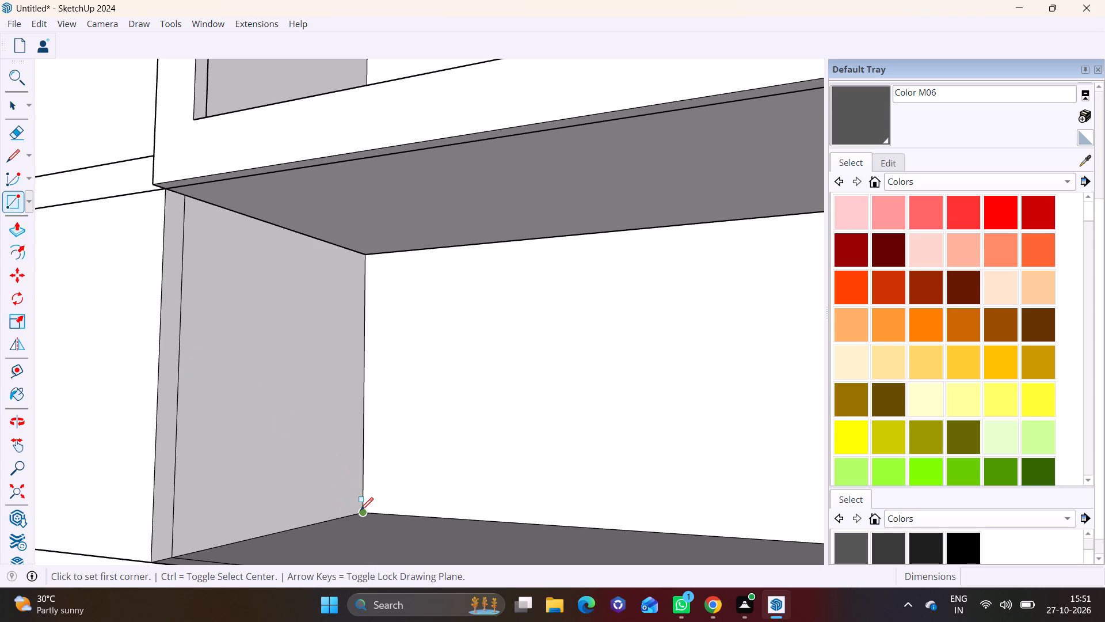
left_click_drag(360, 510, 371, 492)
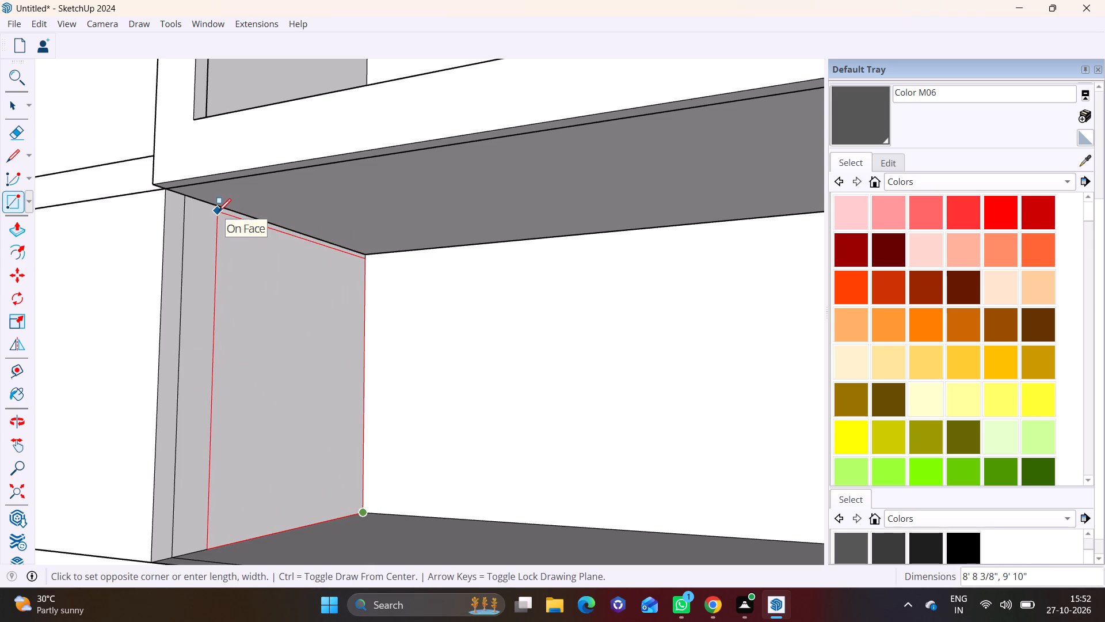
middle_click_drag(218, 211, 366, 255)
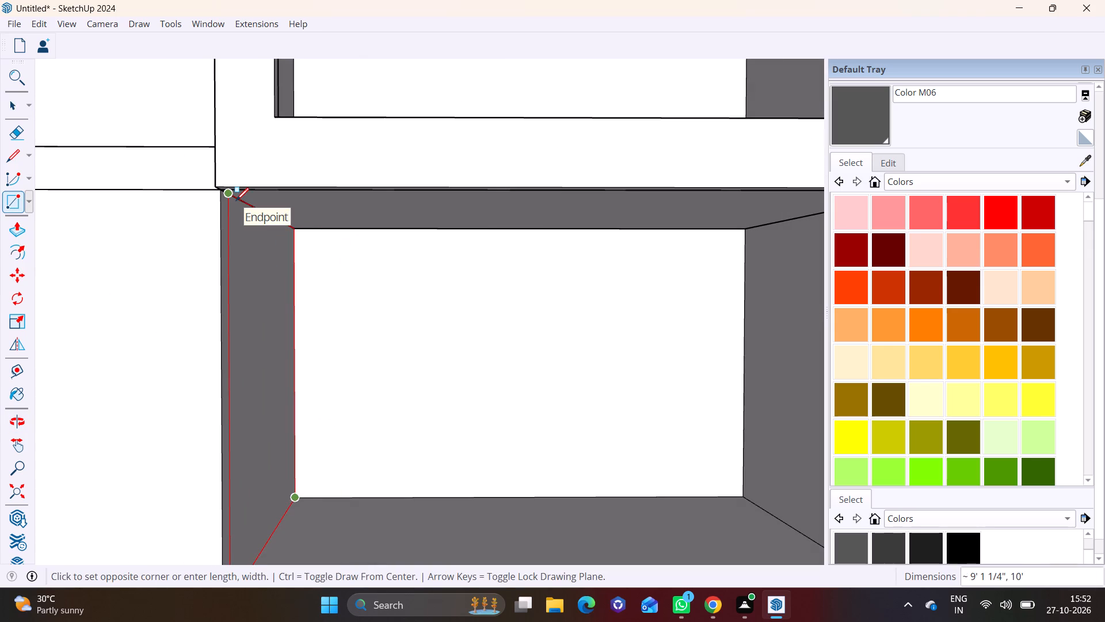
left_click(236, 200)
Push/Pull the lowest open balcony's side-wall rectangle about 5 1/4" into the opening to form a thin panel.
middle_click_drag(263, 323, 125, 382)
key("space")
left_click(284, 342)
middle_click_drag(275, 343, 242, 300)
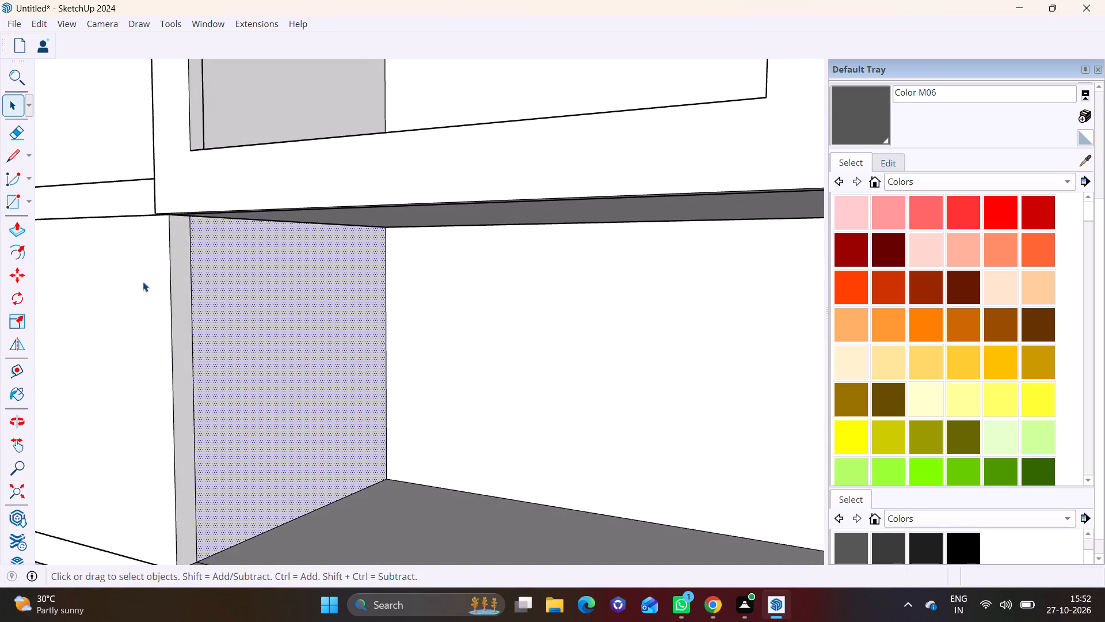
left_click(23, 231)
left_click(231, 297)
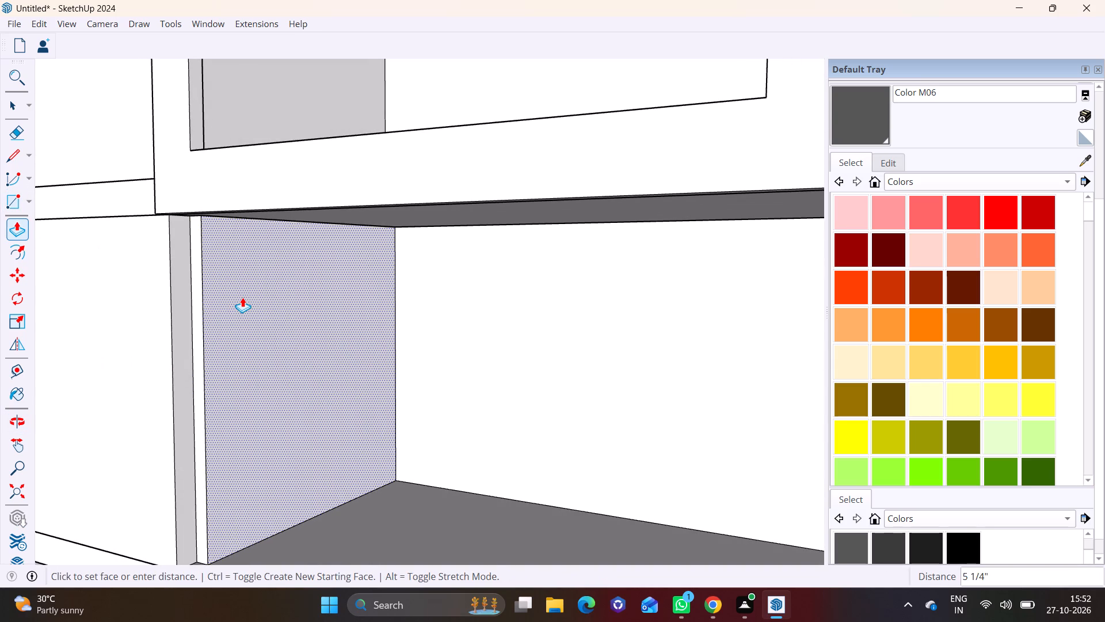
left_click(242, 297)
Push/Pull the lowest open balcony panel's narrow front edge outward in two stages past the facade, ending with about 5 11/16".
key("space")
left_click(201, 316)
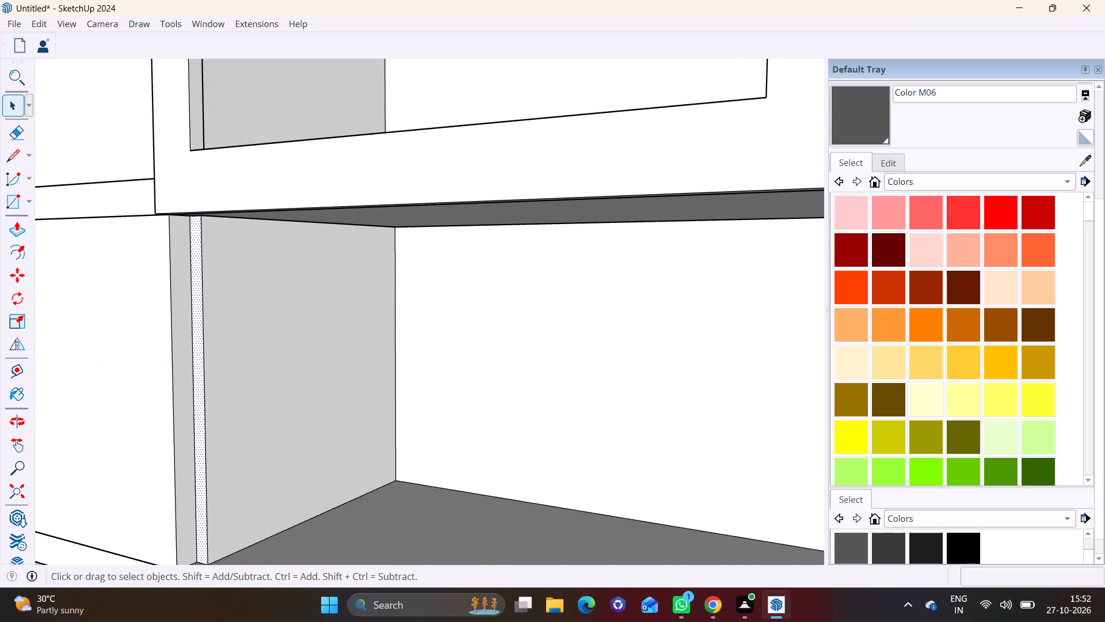
left_click(18, 233)
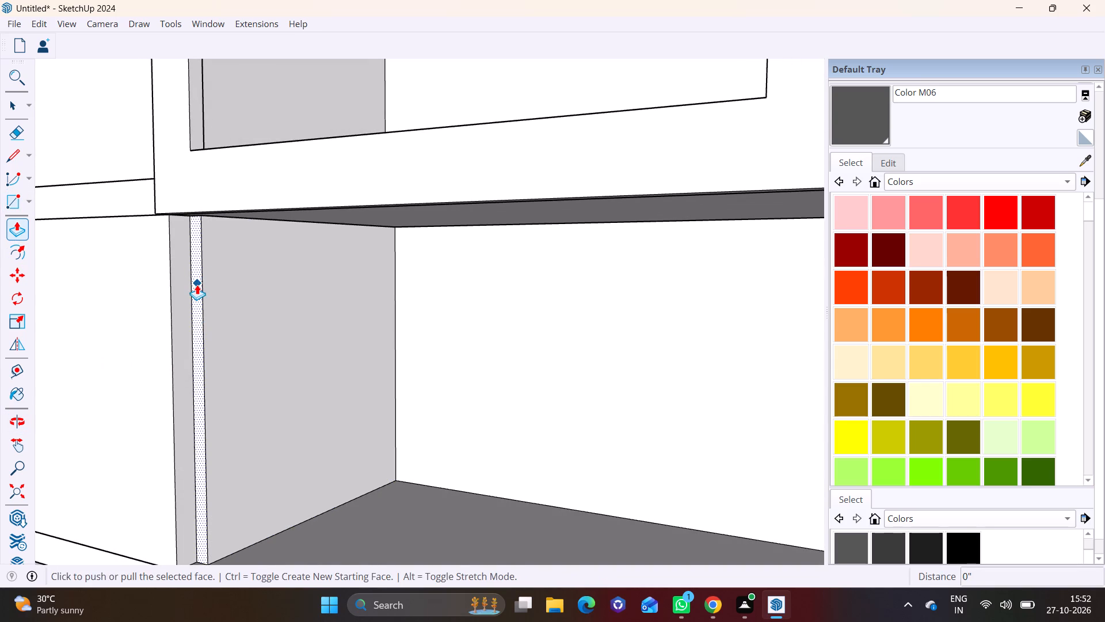
left_click(197, 285)
left_click(166, 287)
left_click(174, 282)
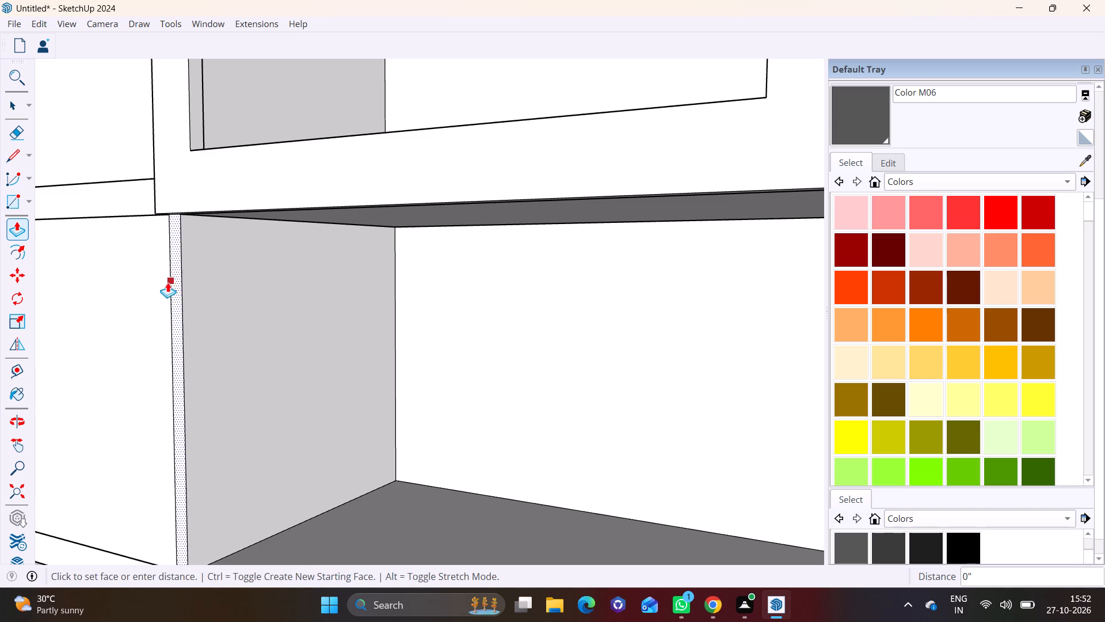
left_click(169, 214)
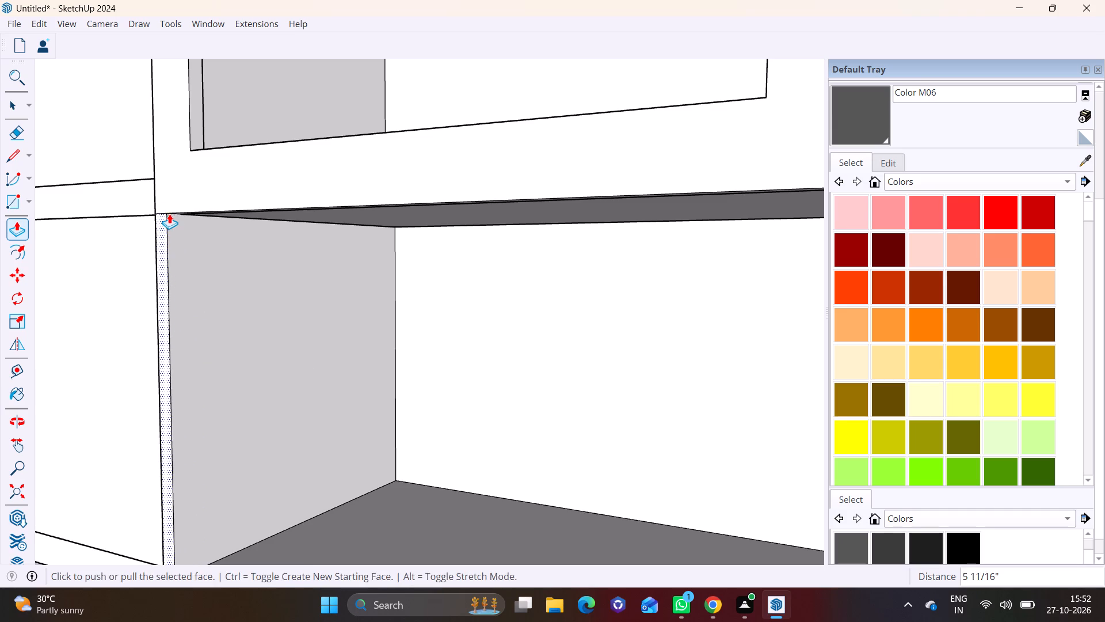
key("space")
Examine the open balconies' side panels and the adjoining plain wall from the front and the building's corner.
left_click(112, 356)
scroll(112, 356, "down", 8)
middle_click_drag(123, 407, 368, 414, "shift")
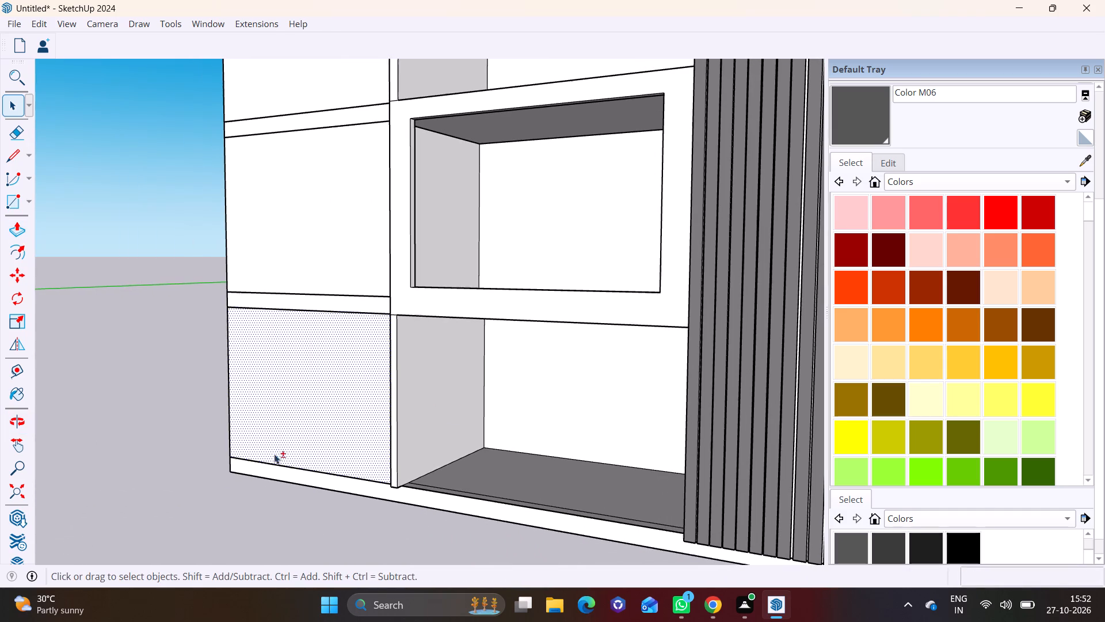
left_click(164, 495)
middle_click_drag(347, 407, 378, 403)
scroll(366, 390, "down", 5)
middle_click_drag(393, 390, 256, 476, "shift")
scroll(281, 458, "down", 2)
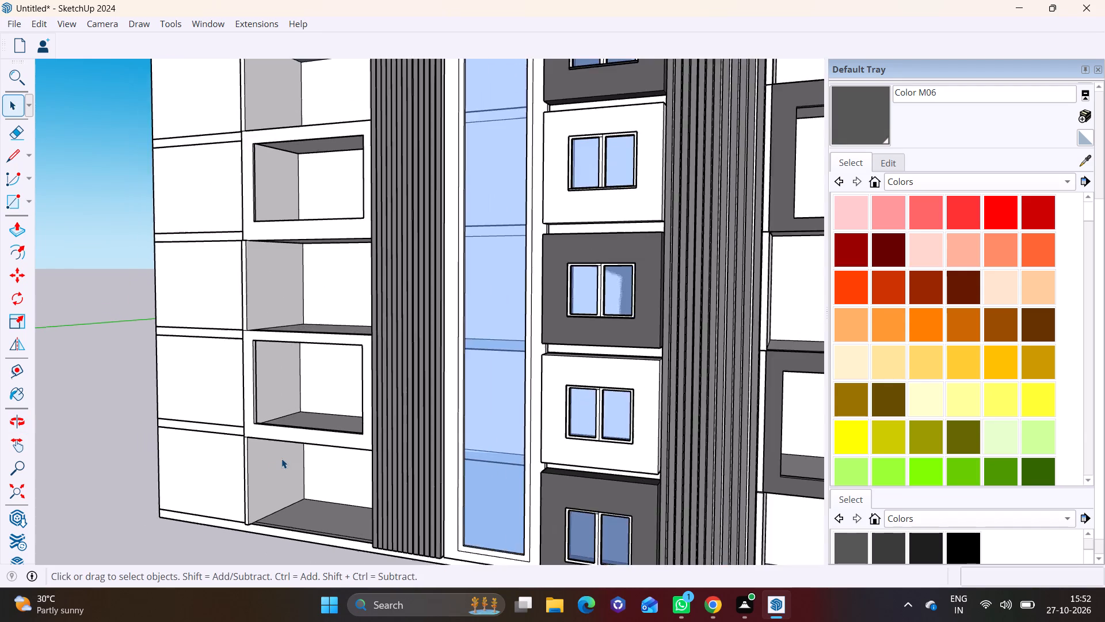
scroll(281, 458, "down", 3)
middle_click_drag(281, 458, 209, 430)
middle_click_drag(265, 453, 466, 458)
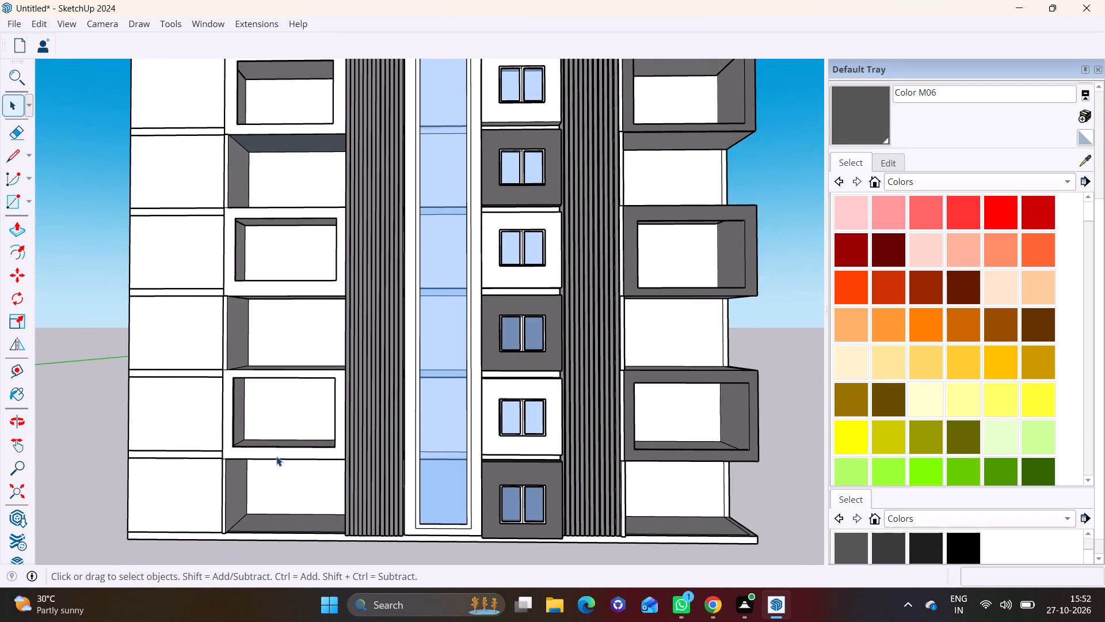
middle_click_drag(276, 456, 398, 475, "shift")
middle_click_drag(279, 463, 496, 476)
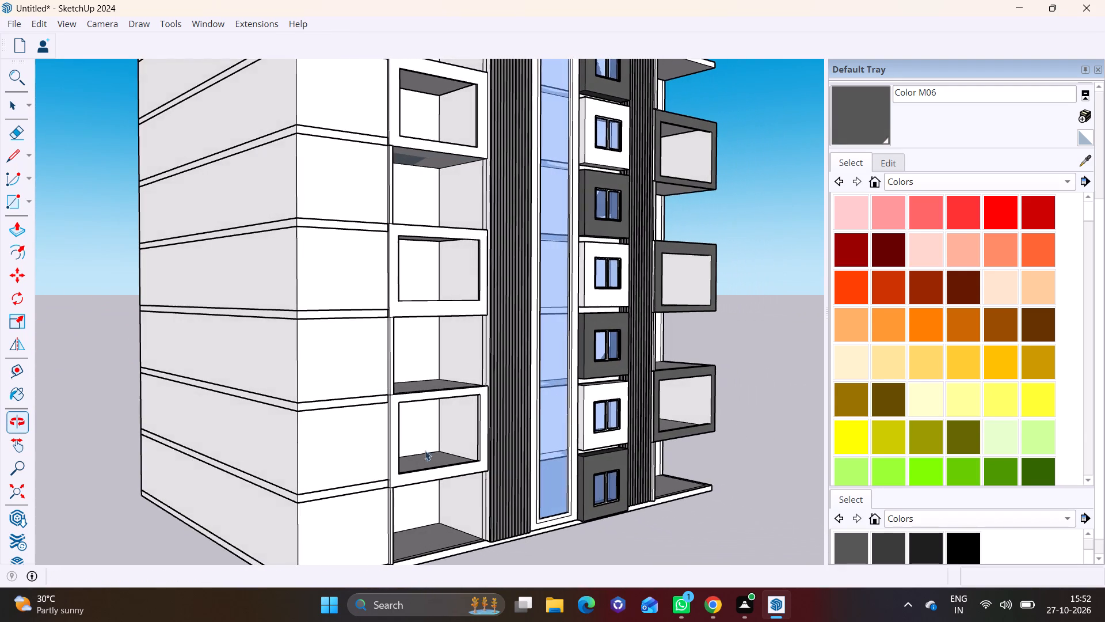
scroll(385, 388, "up", 4)
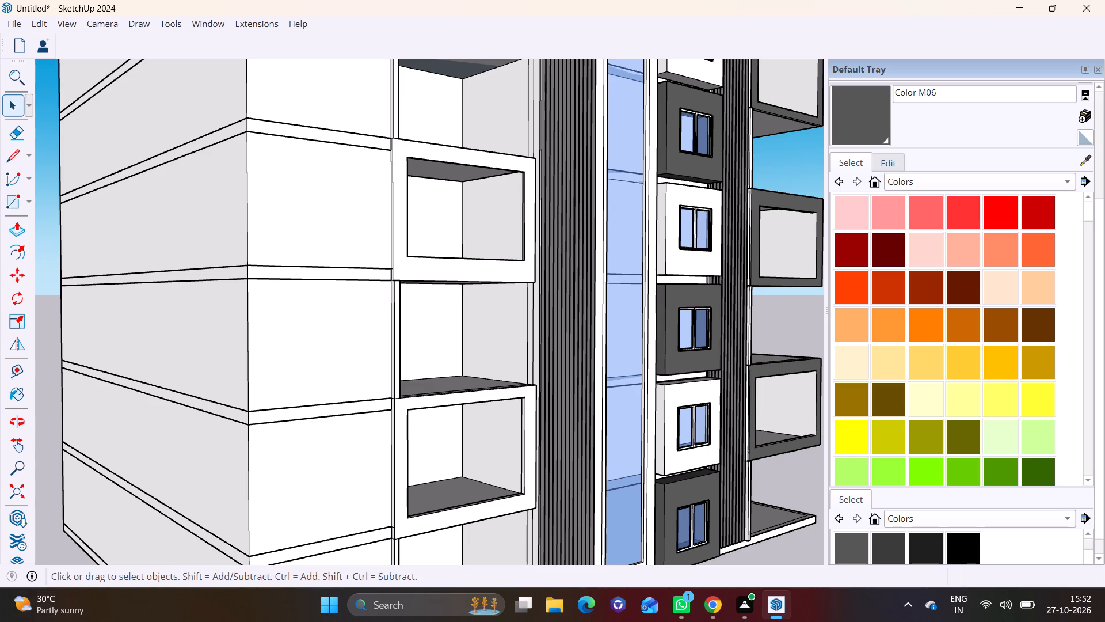
middle_click_drag(395, 339, 411, 343)
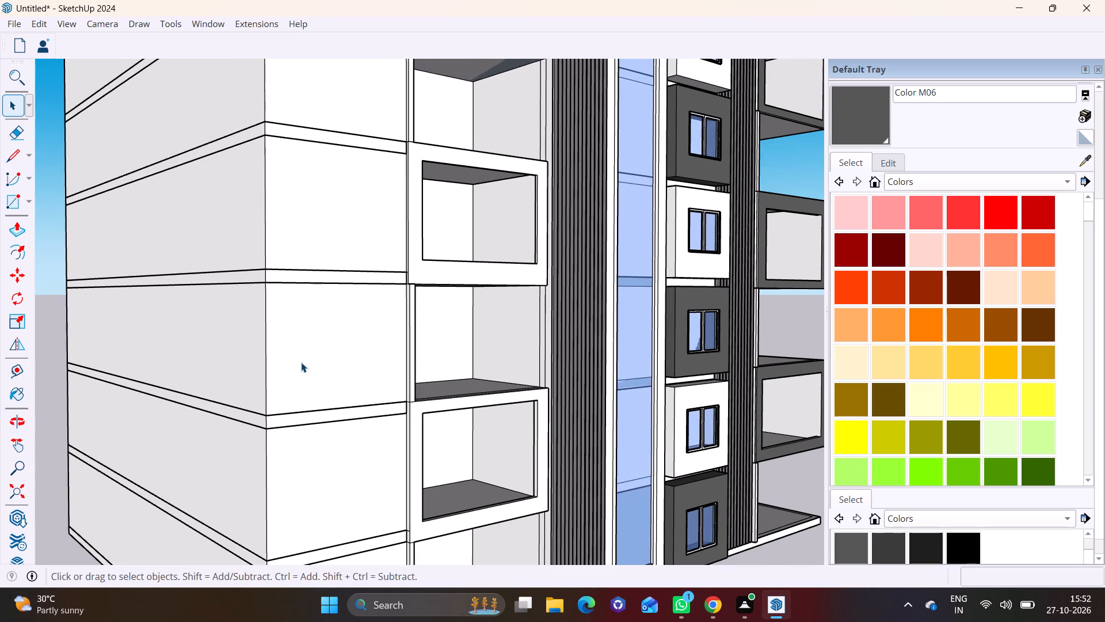
scroll(301, 362, "up", 2)
middle_click_drag(313, 392, 242, 356, "shift")
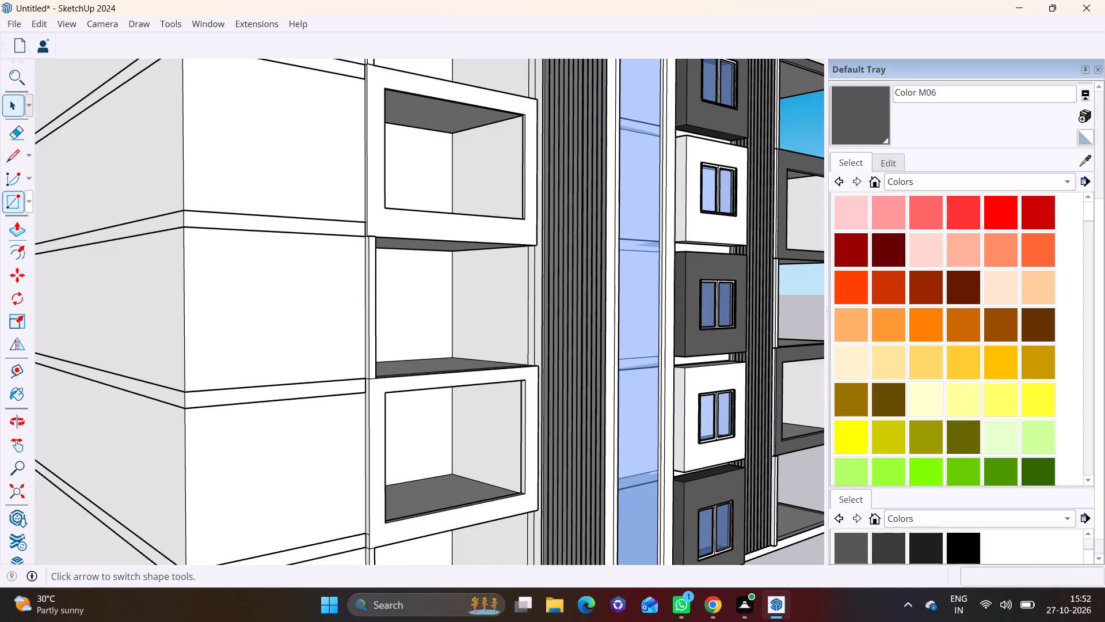
Draw a narrow upright rectangle on the plain wall beside the top open balcony's panel, starting at the roof band's lower edge.
left_click(31, 199)
left_click(33, 225)
scroll(369, 419, "down", 2)
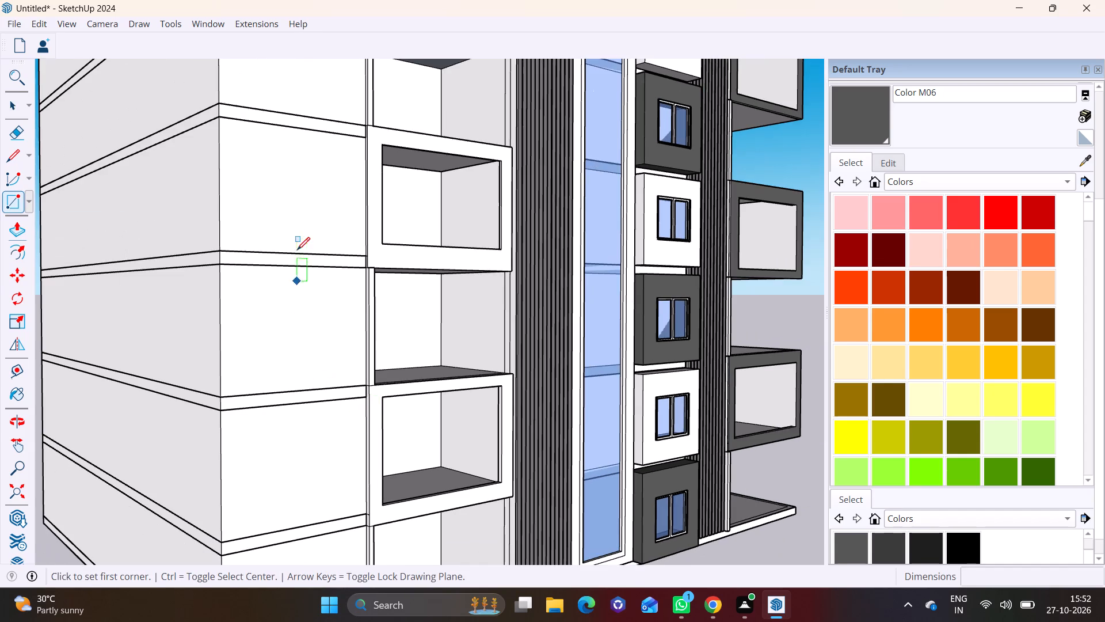
middle_click_drag(298, 249, 353, 567, "shift")
middle_click_drag(346, 301, 331, 484, "shift")
scroll(390, 267, "up", 5)
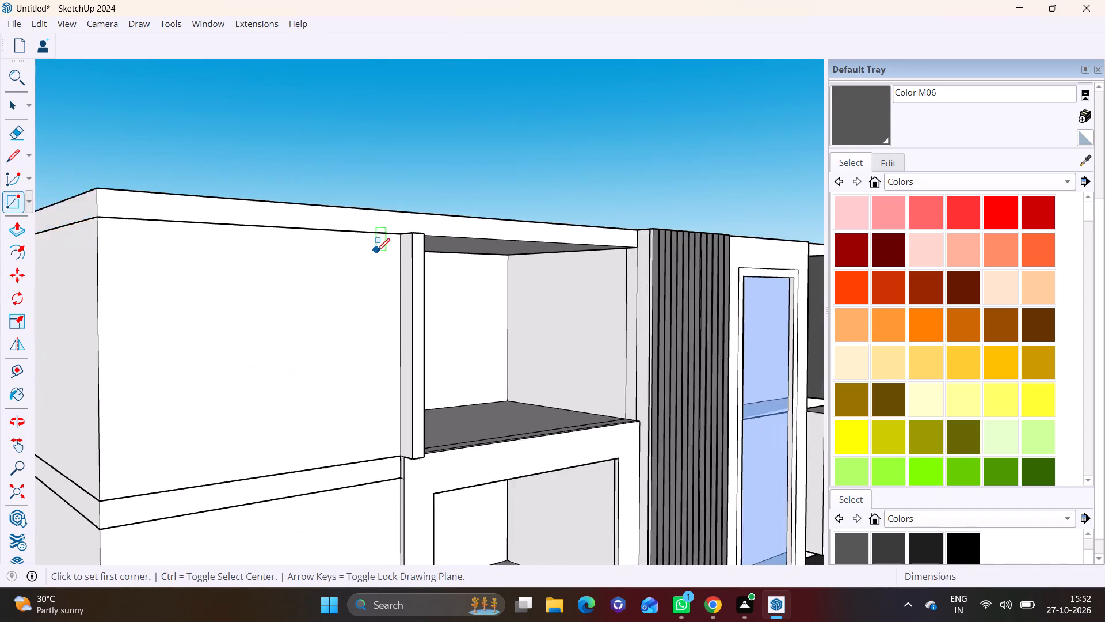
scroll(377, 251, "up", 3)
left_click(381, 231)
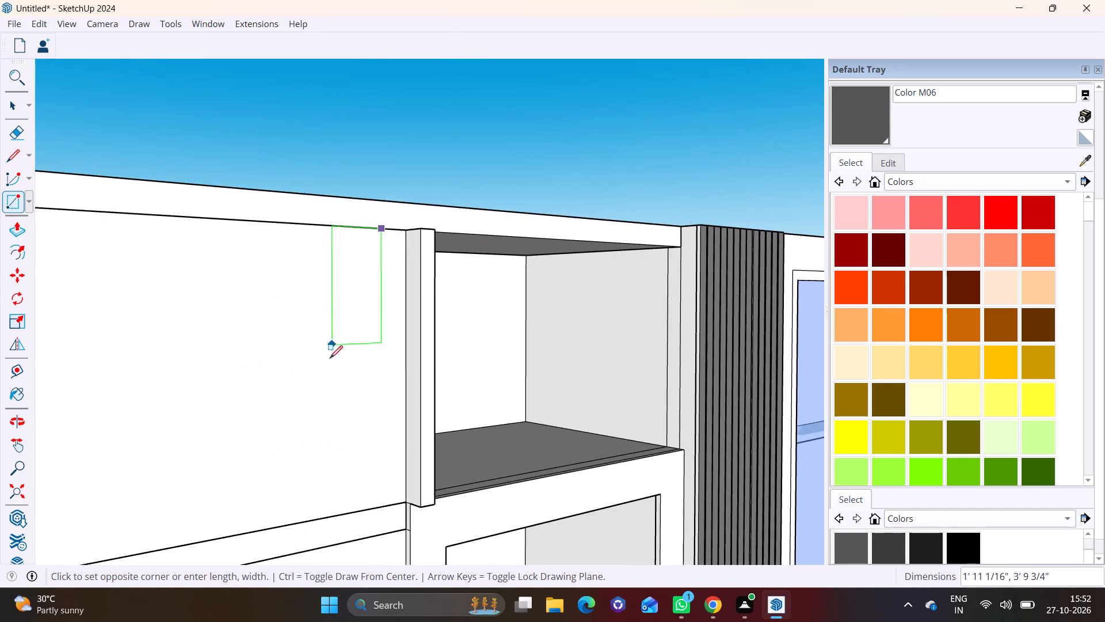
left_click(325, 402)
Push/Pull the narrow wall rectangle outward about 6 3/4" to form a raised vertical strip.
key("space")
left_click(344, 347)
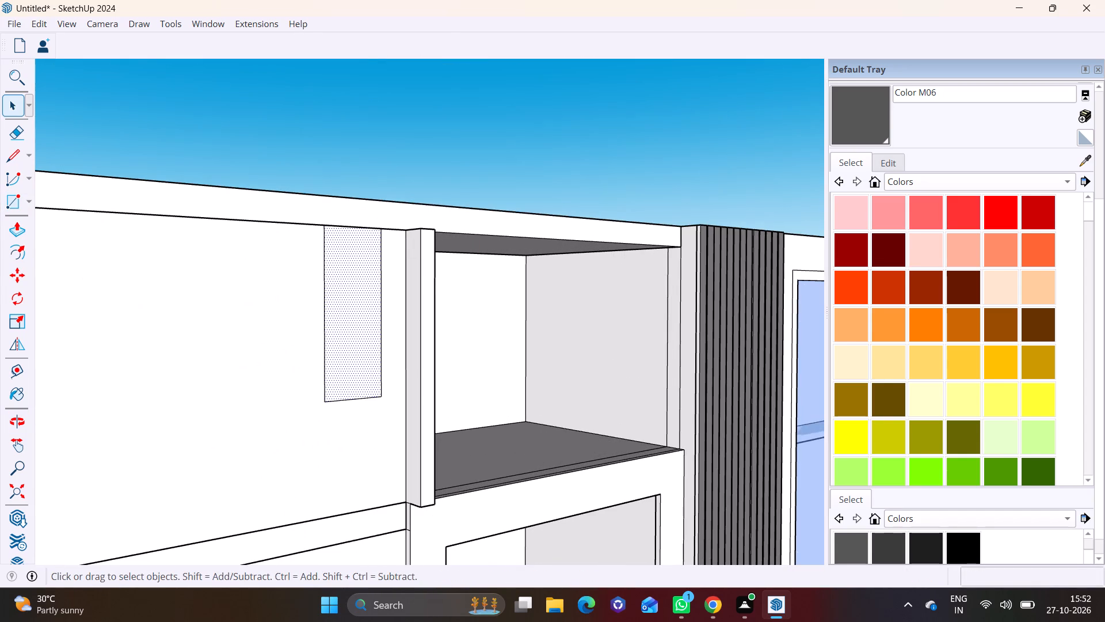
left_click(14, 230)
left_click(340, 292)
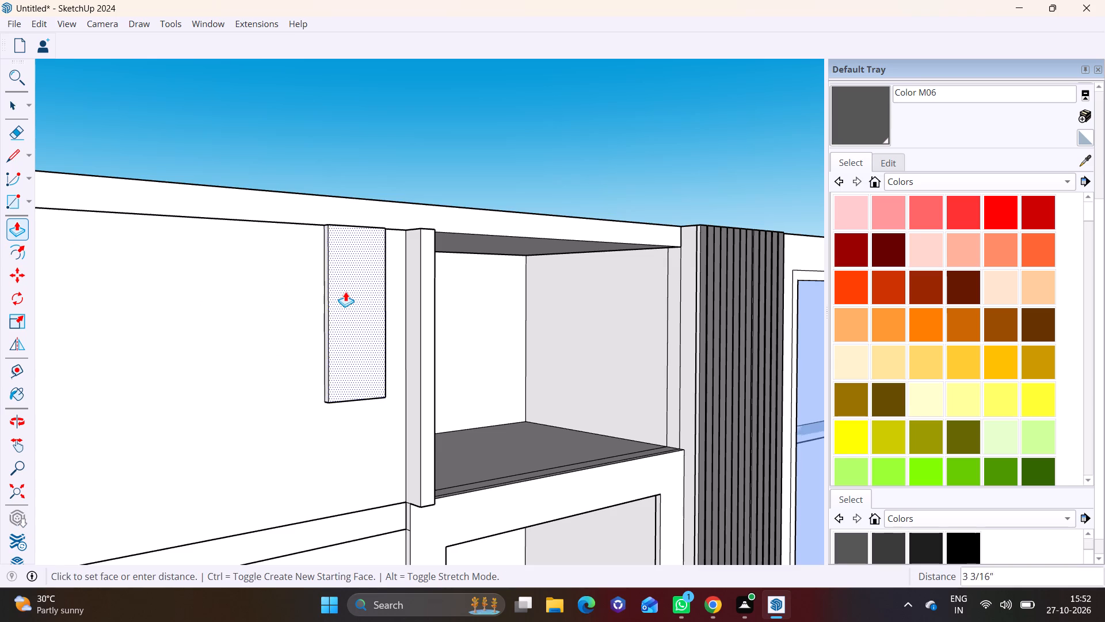
left_click(349, 291)
Push/Pull the raised strip's underside down past the first floor band in stages of about 3' 11 3/4" and 6' 8 1/8".
scroll(361, 337, "down", 1)
middle_click_drag(350, 358, 290, 213)
scroll(364, 294, "up", 3)
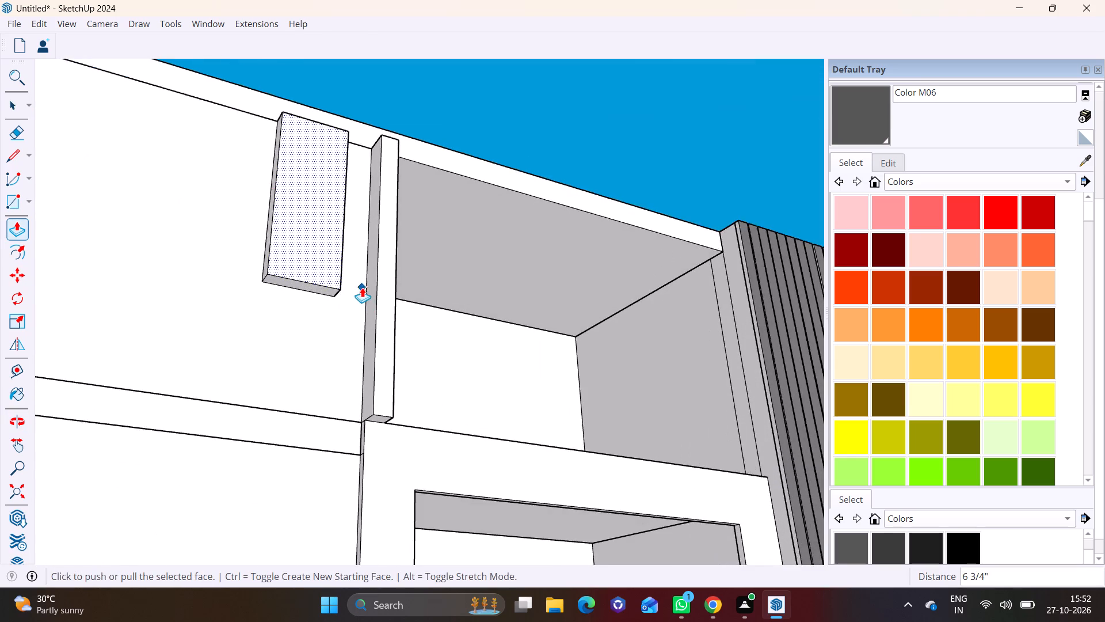
scroll(362, 287, "up", 1)
key("space")
left_click(262, 283)
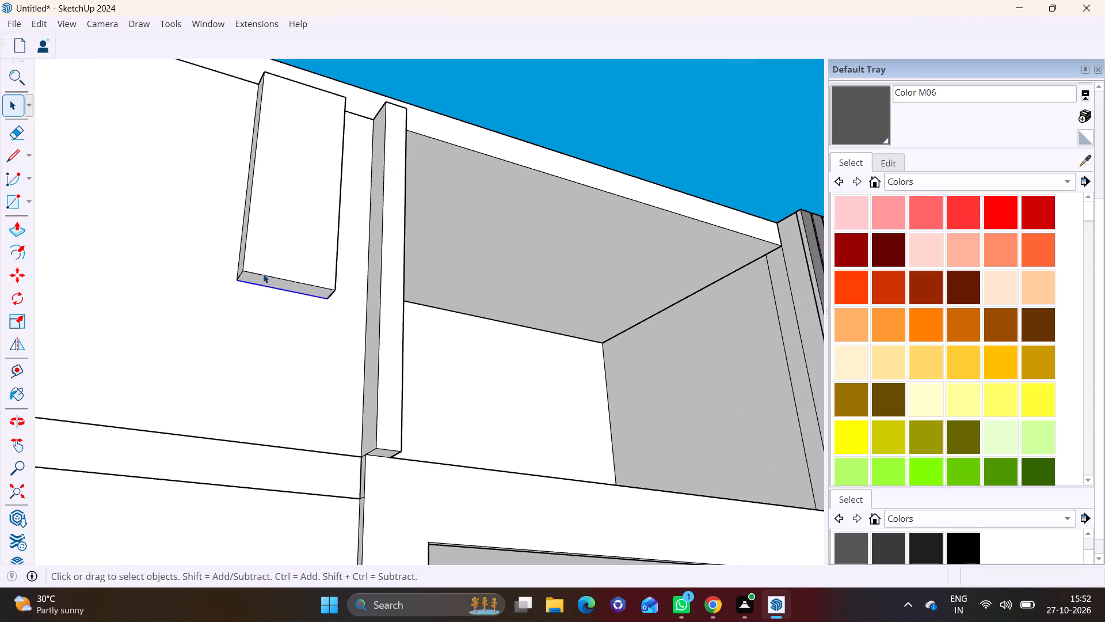
left_click(264, 273)
left_click(266, 283)
left_click(21, 230)
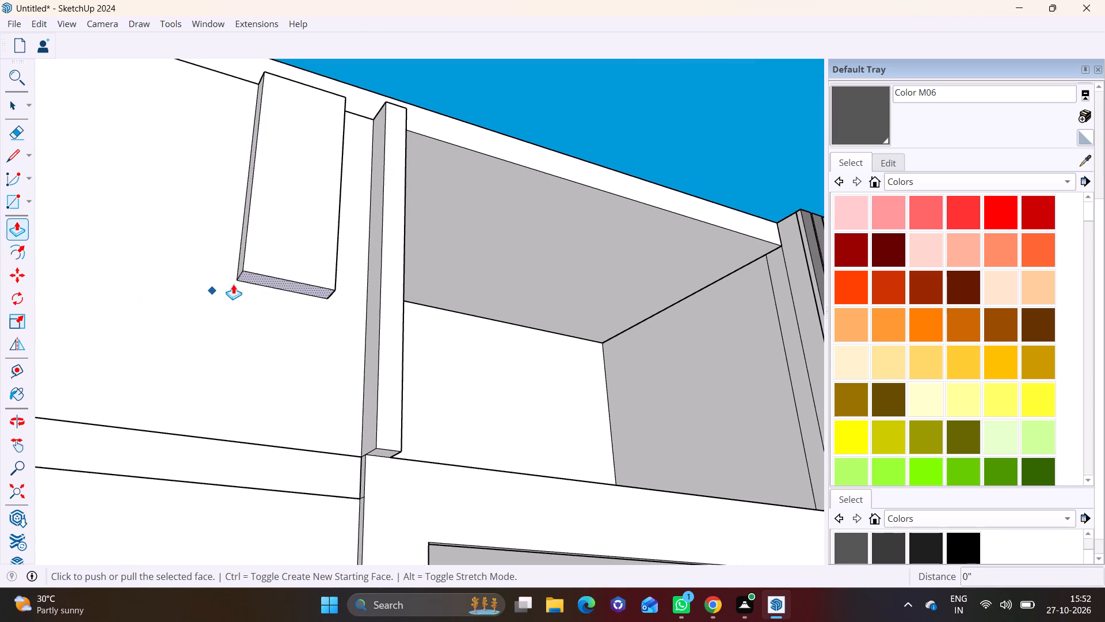
left_click_drag(279, 280, 271, 282)
scroll(237, 474, "down", 3)
middle_click_drag(241, 477, 239, 299, "shift")
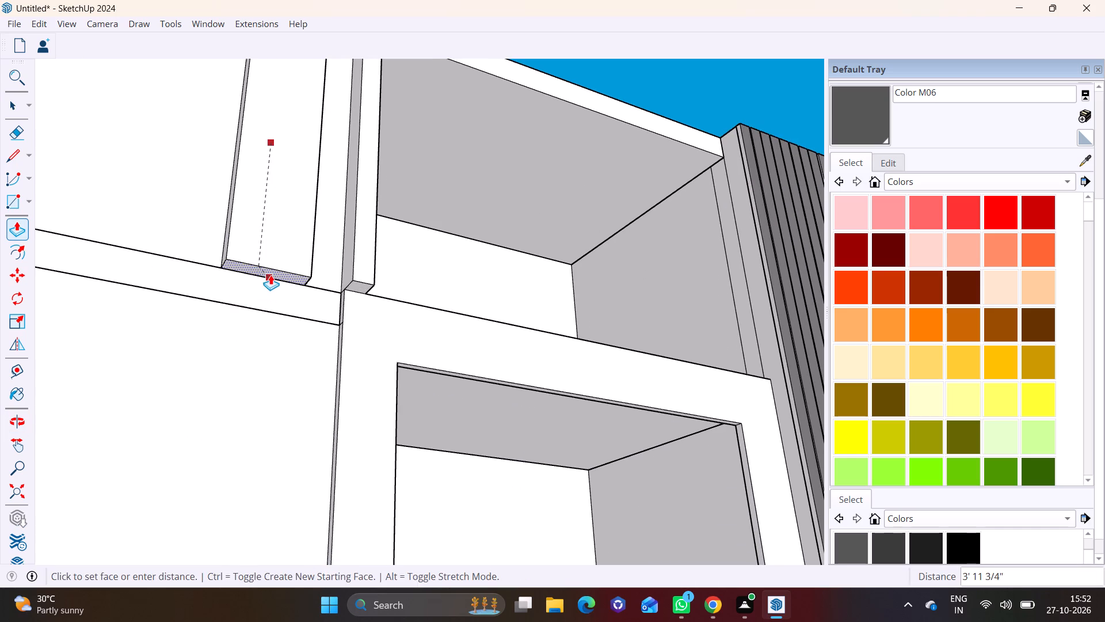
left_click_drag(270, 275, 245, 463)
left_click_drag(260, 265, 219, 522)
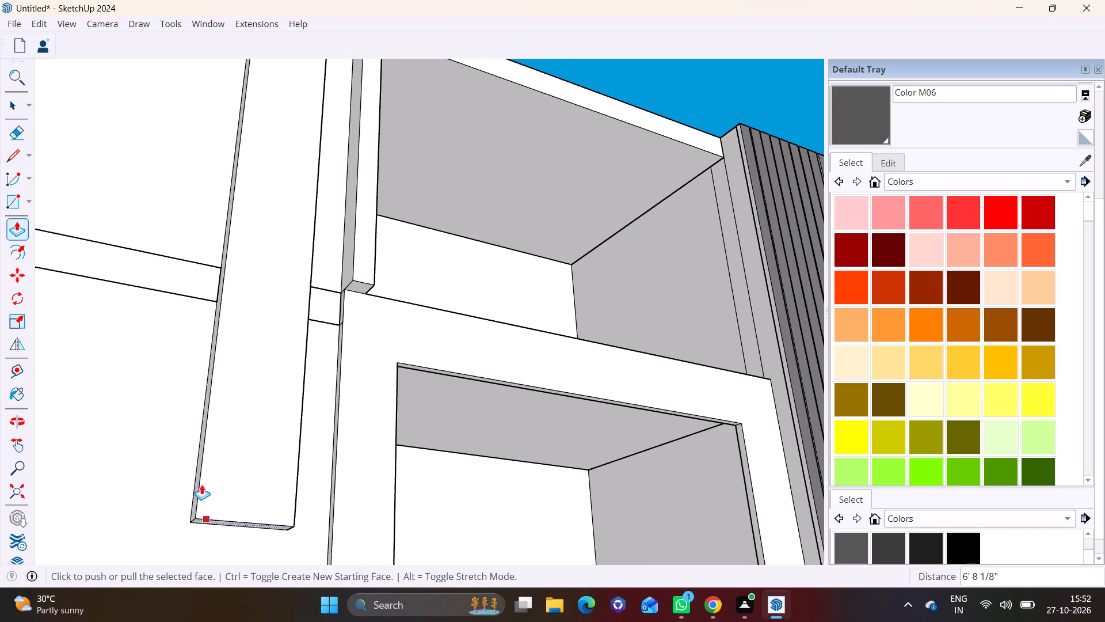
Push/Pull the raised strip's underside further down past the next floor band by about 6' 3/8".
scroll(214, 458, "down", 6)
middle_click_drag(240, 444, 254, 229, "shift")
left_click_drag(256, 276, 245, 337)
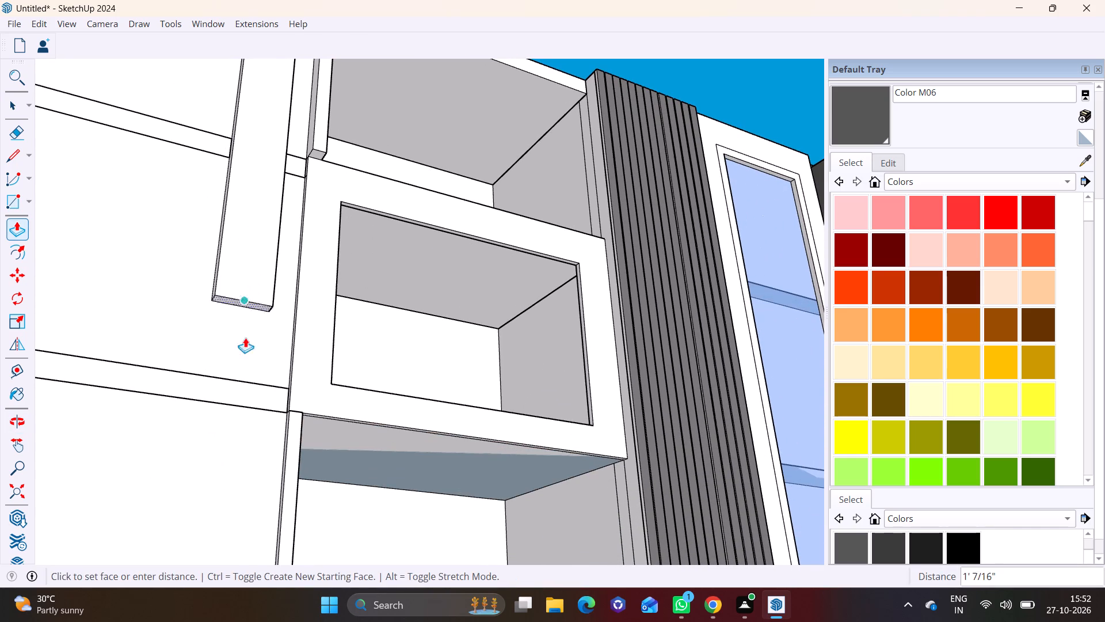
left_click_drag(245, 337, 216, 524)
left_click_drag(225, 374, 200, 538)
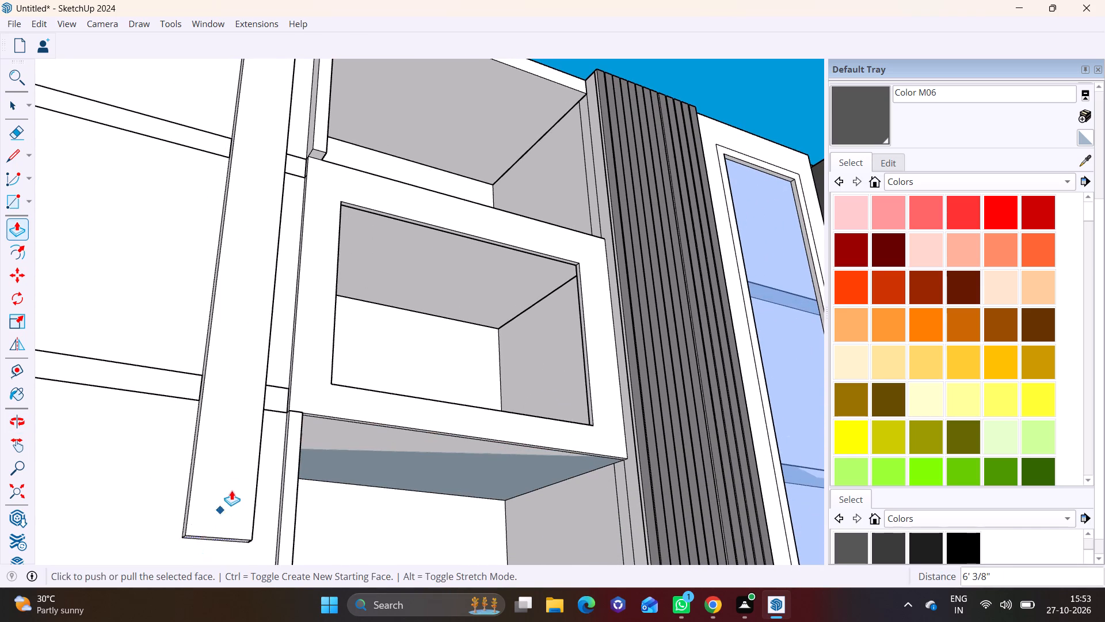
scroll(231, 490, "down", 3)
scroll(256, 259, "down", 1, "shift")
middle_click_drag(232, 457, 244, 182, "shift")
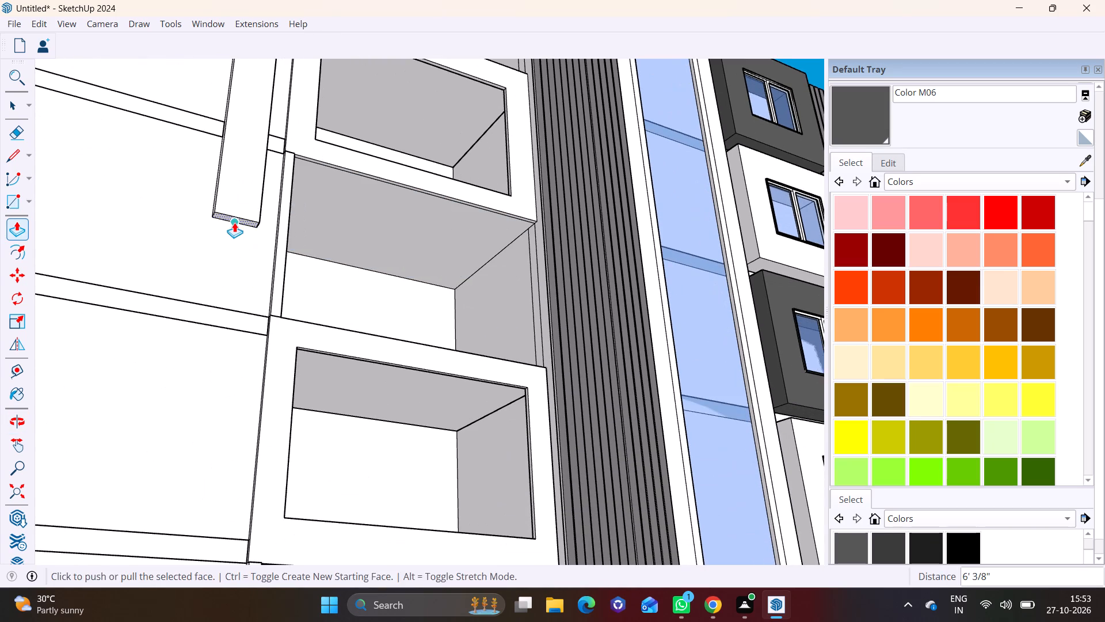
Push/Pull the strip's underside down past two more floor bands in two stages.
left_click_drag(234, 222, 194, 456)
middle_click_drag(248, 408, 252, 245, "shift")
left_click_drag(219, 146, 210, 251)
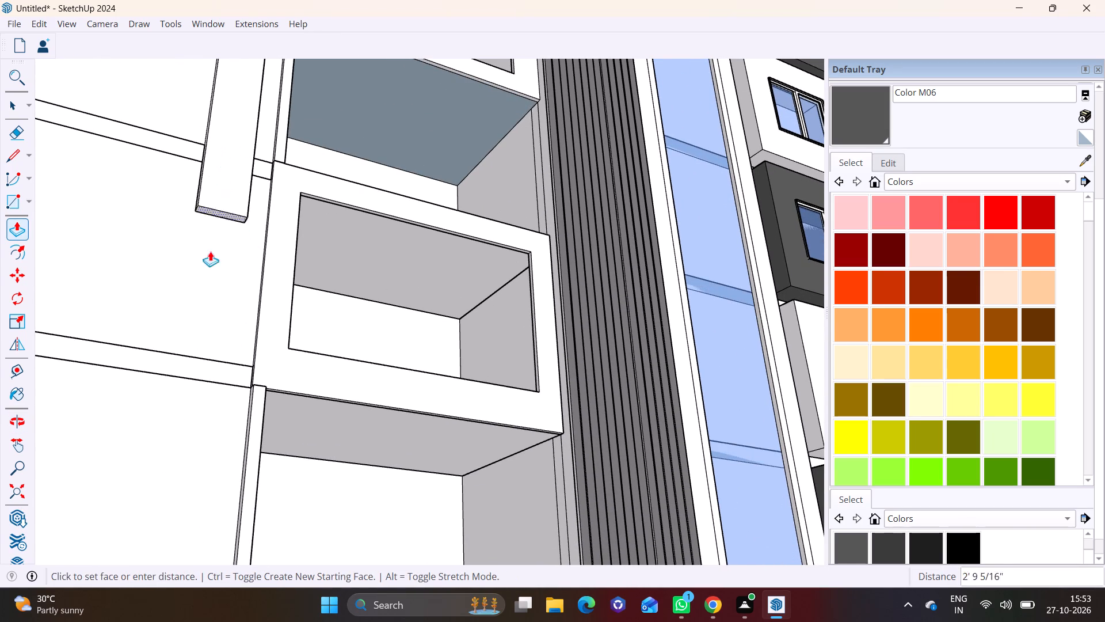
left_click_drag(210, 251, 184, 437)
middle_click_drag(207, 415, 218, 212, "shift")
Push/Pull the strip's underside down about 21' 10 7/16" to just above the building's base band.
left_click_drag(204, 231, 132, 561)
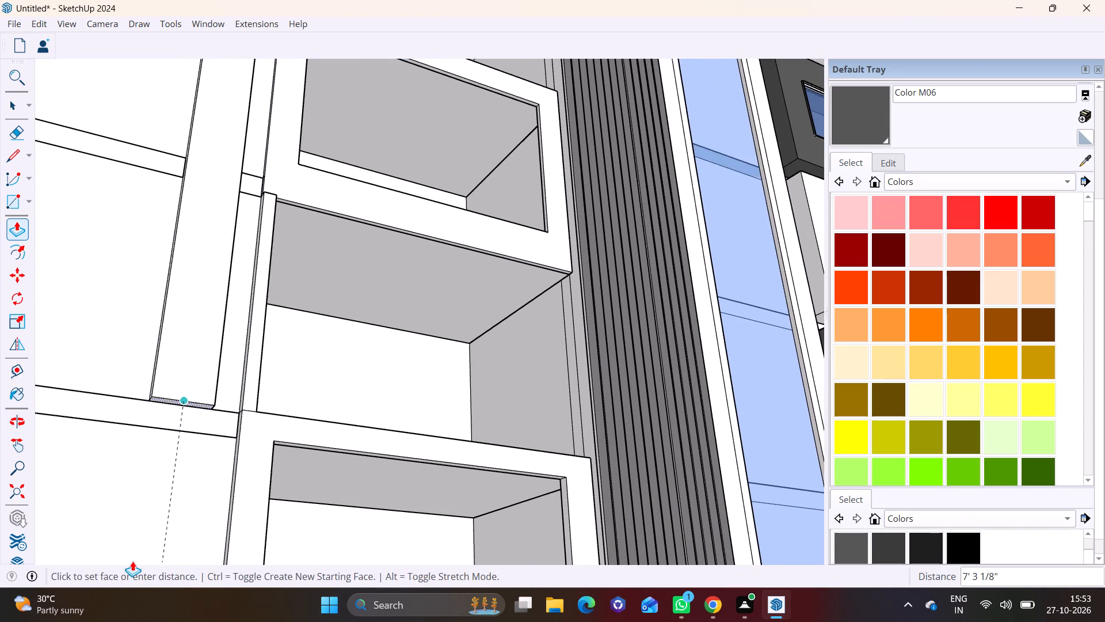
left_click_drag(132, 561, 131, 562)
scroll(212, 461, "down", 1)
middle_click_drag(212, 461, 275, 231, "shift")
left_click(240, 174)
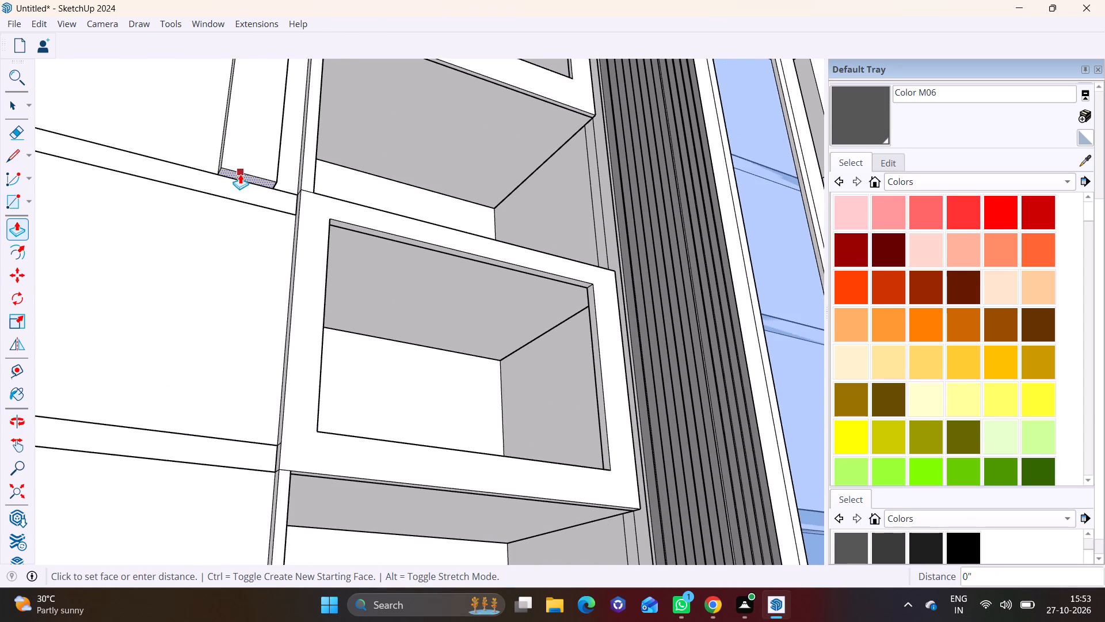
middle_click_drag(189, 495, 225, 252, "shift")
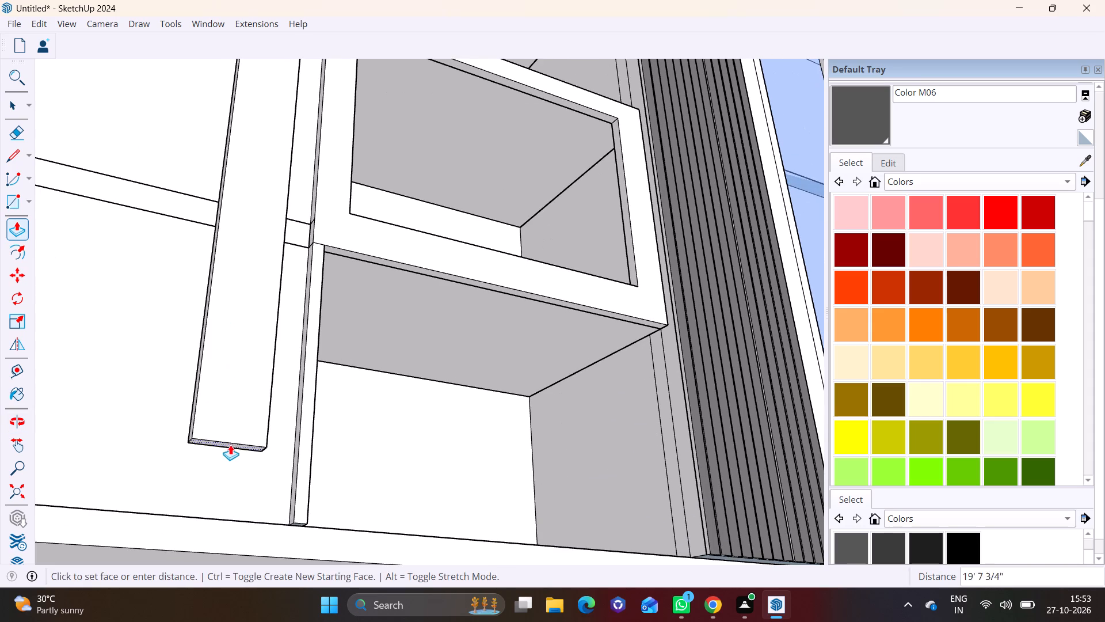
left_click(219, 511)
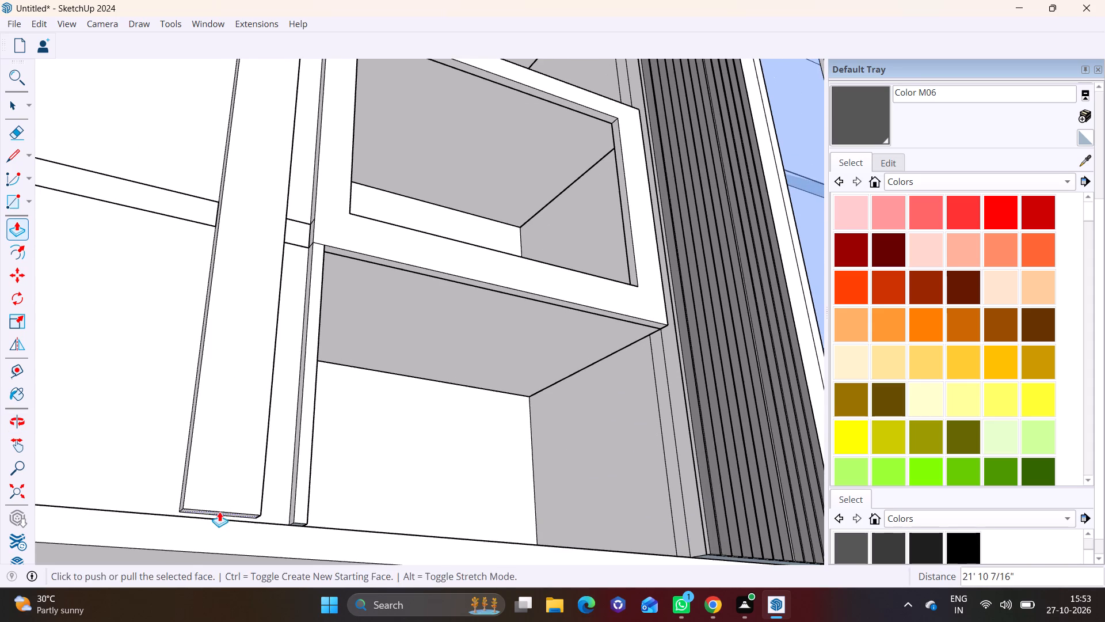
Push/Pull the strip's underside about 1 9/16" to close the remaining gap to the base band's top edge.
middle_click_drag(320, 327, 208, 477)
middle_click_drag(207, 458, 291, 184, "shift")
scroll(330, 327, "up", 5)
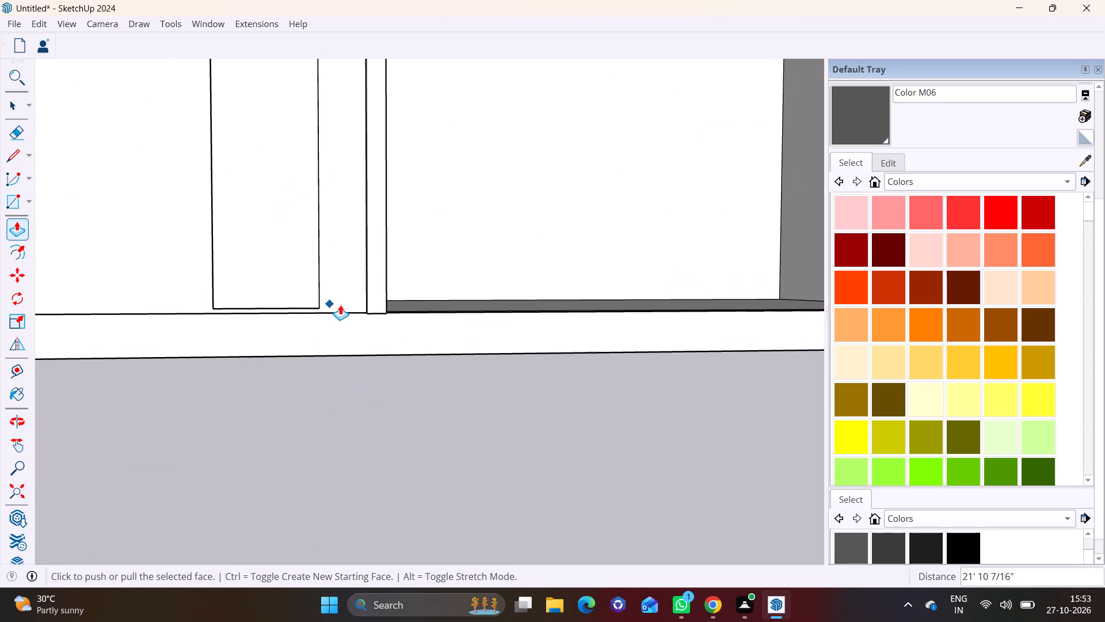
middle_click_drag(339, 306, 380, 277)
scroll(281, 308, "up", 5)
middle_click_drag(344, 329, 301, 438)
scroll(318, 312, "down", 3)
middle_click_drag(318, 312, 398, 230)
scroll(160, 274, "up", 4)
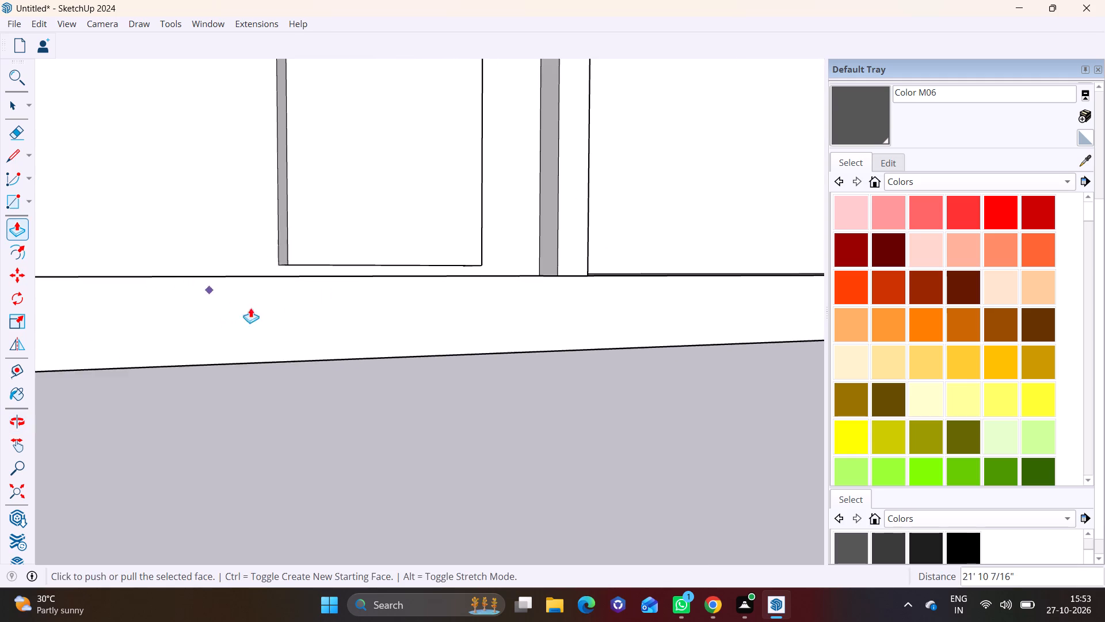
middle_click_drag(363, 267, 378, 221)
scroll(317, 246, "up", 4)
left_click(303, 255)
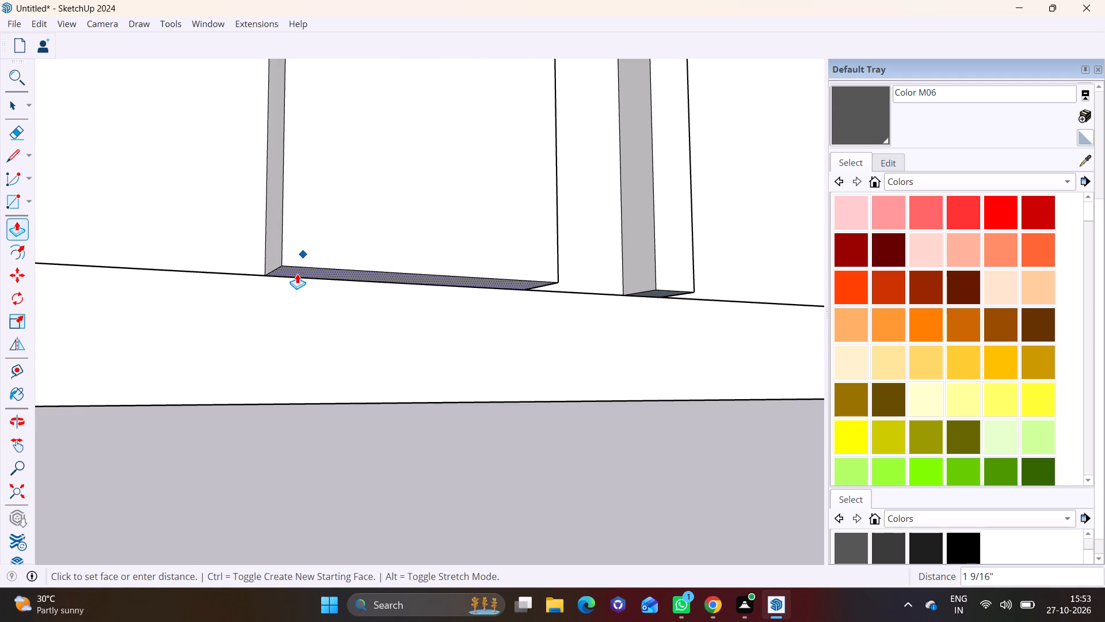
left_click(297, 274)
key("space")
left_click(264, 330)
Push/Pull the strip's balcony-side face about 8 1/16" toward the open balcony's side panel.
scroll(275, 325, "down", 9)
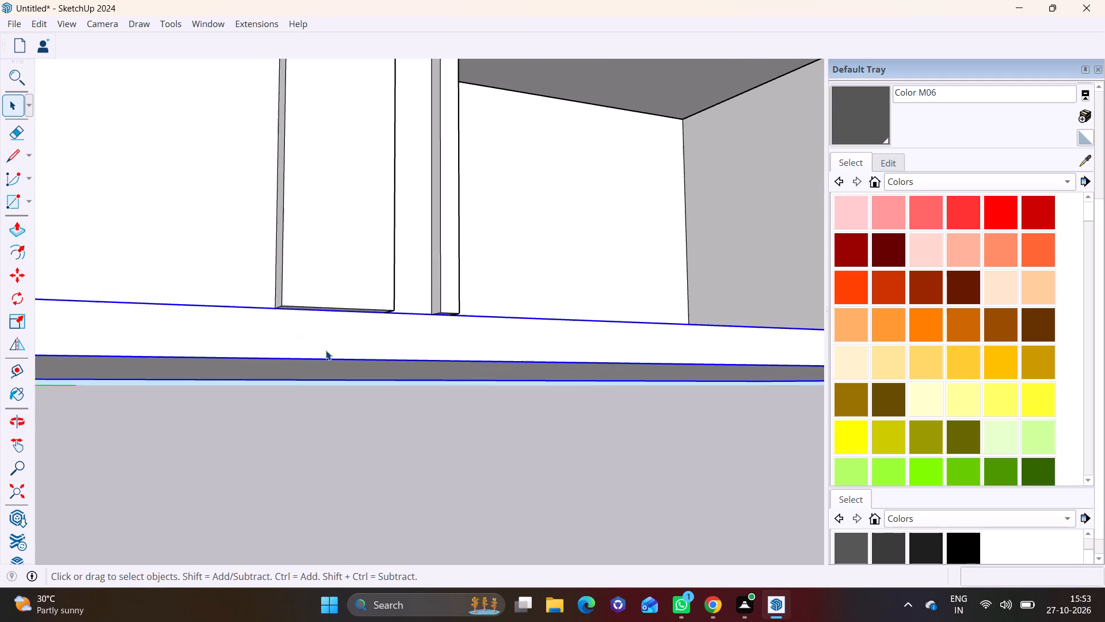
scroll(326, 350, "down", 1)
middle_click_drag(430, 281, 136, 383)
middle_click_drag(239, 215, 397, 396, "shift")
middle_click_drag(374, 332, 319, 316)
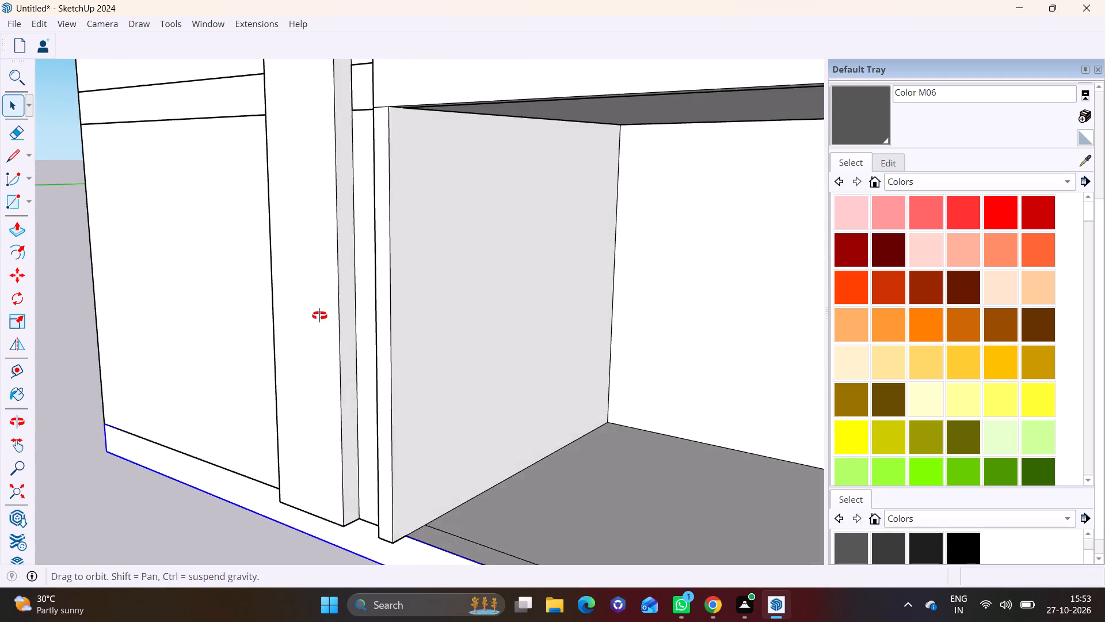
middle_click_drag(319, 316, 319, 315)
scroll(348, 294, "up", 2)
left_click(349, 294)
left_click(9, 228)
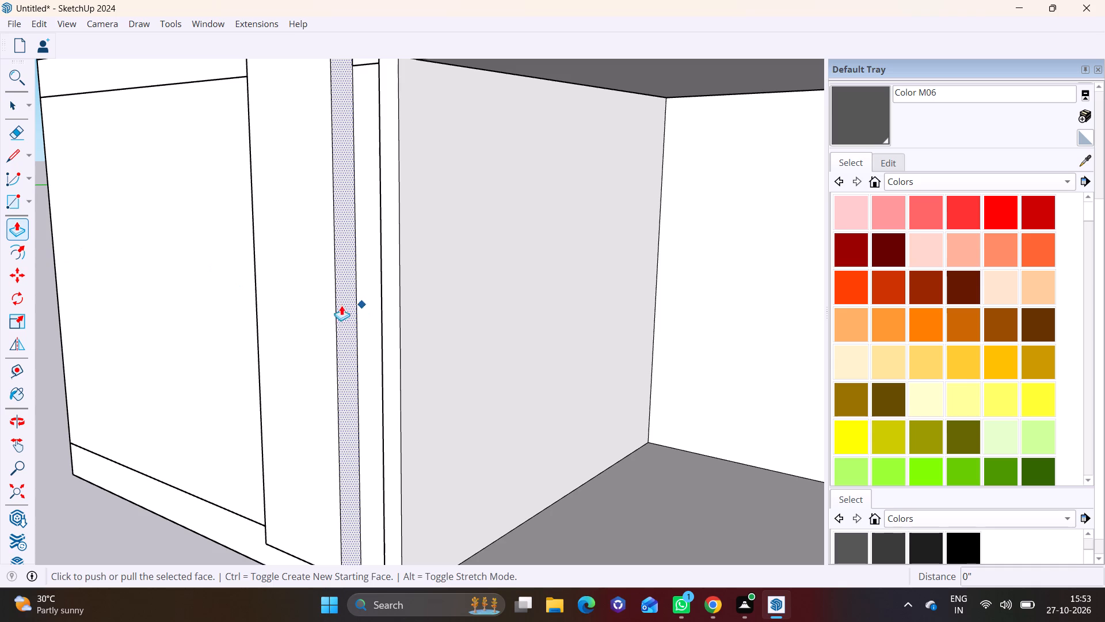
left_click(343, 299)
left_click(369, 298)
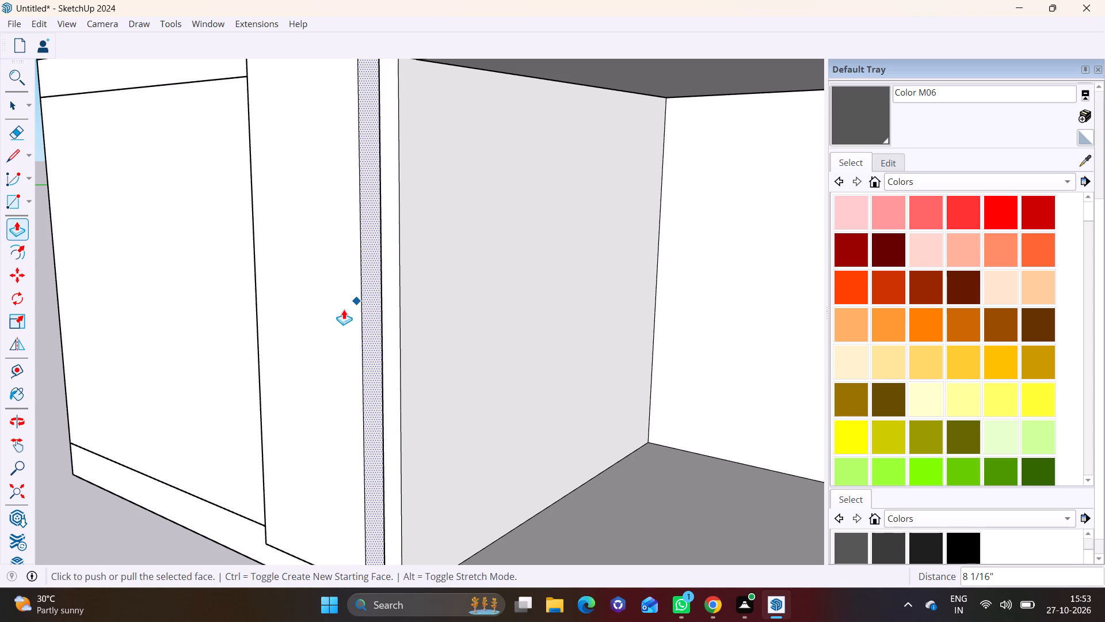
Push/Pull the strip's front face back toward the wall by about 4 3/4".
key("space")
left_click(277, 337)
left_click(18, 227)
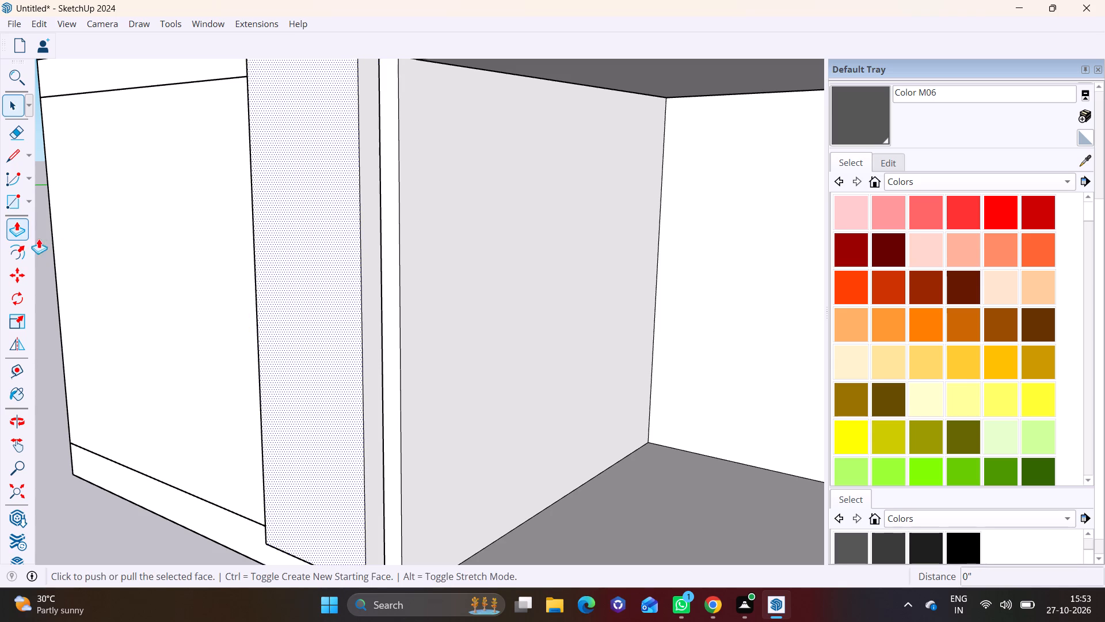
left_click(283, 298)
left_click(298, 294)
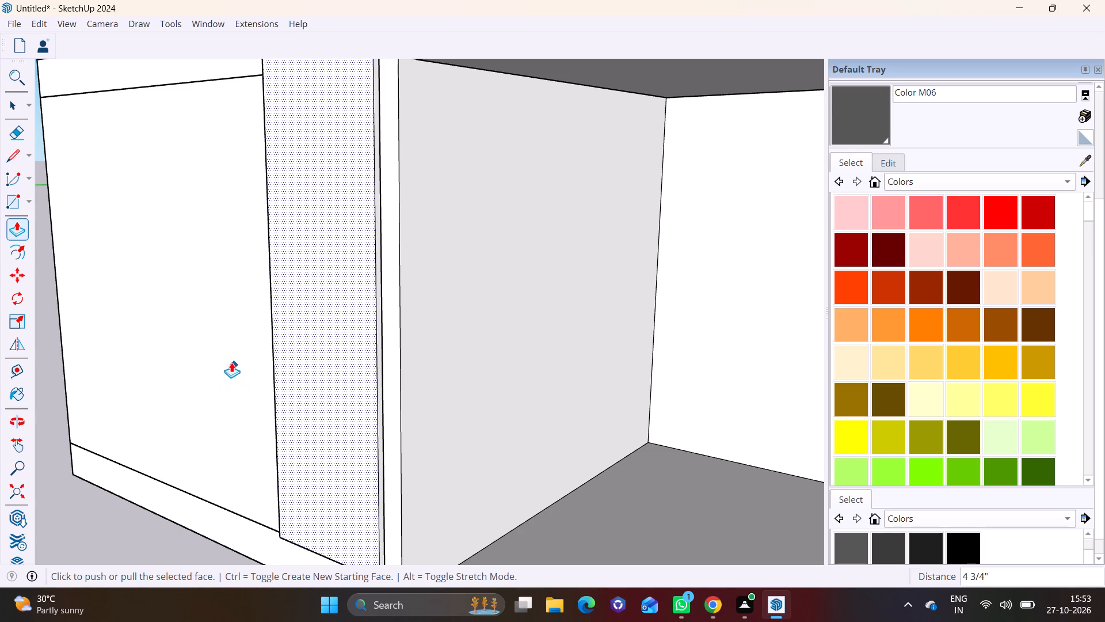
key("space")
middle_click_drag(212, 358, 211, 294)
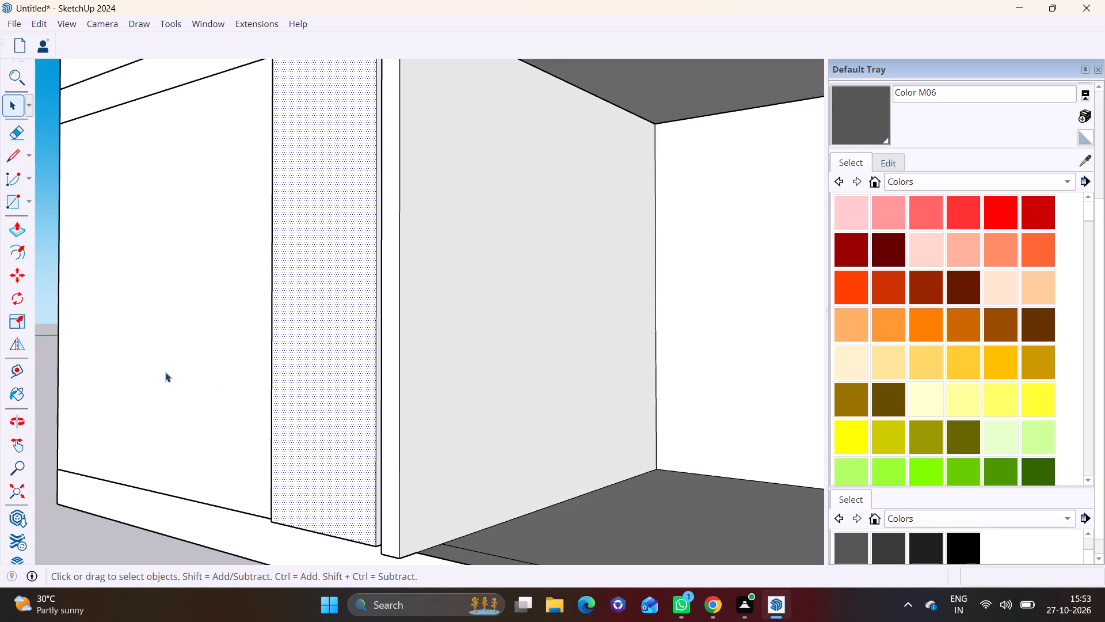
left_click(48, 377)
Push/Pull the strip's outer side face about 7 3/8" away from the balconies to widen it over the plain wall.
scroll(151, 342, "down", 4)
middle_click_drag(207, 326, 205, 503, "shift")
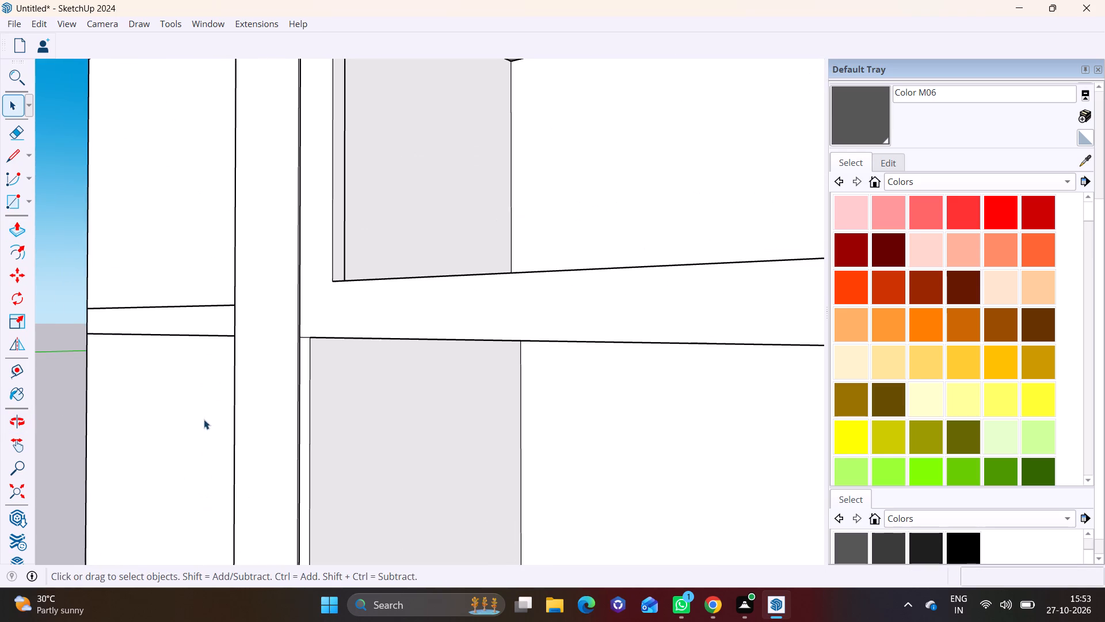
scroll(211, 414, "down", 2)
middle_click_drag(252, 422, 448, 439)
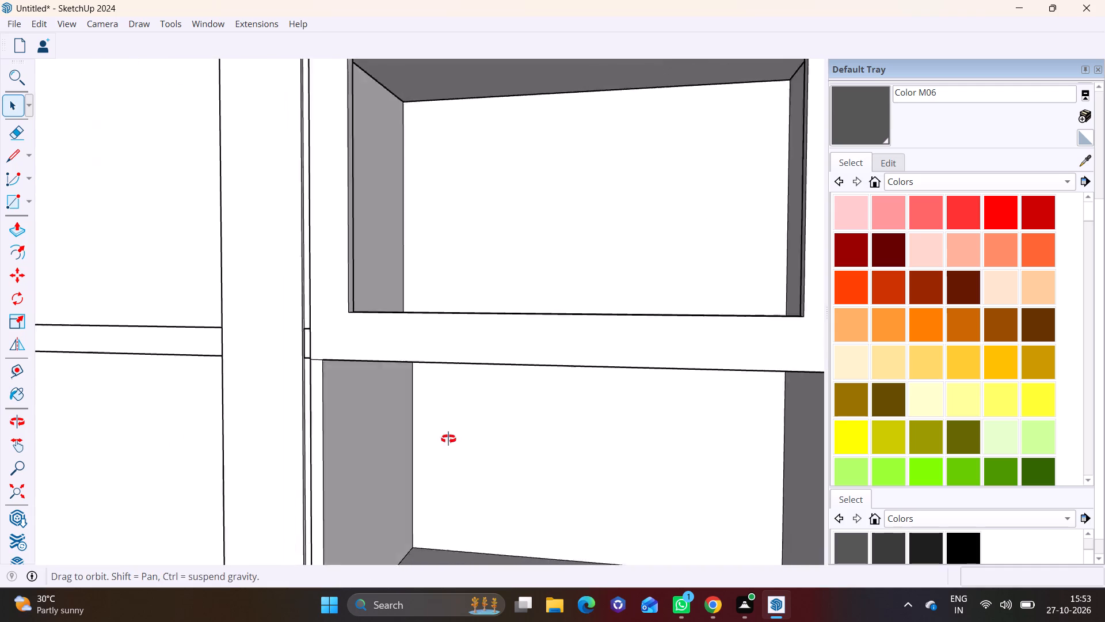
middle_click_drag(448, 439, 630, 433)
scroll(342, 449, "up", 2)
middle_click_drag(430, 426, 569, 424)
scroll(401, 381, "up", 3)
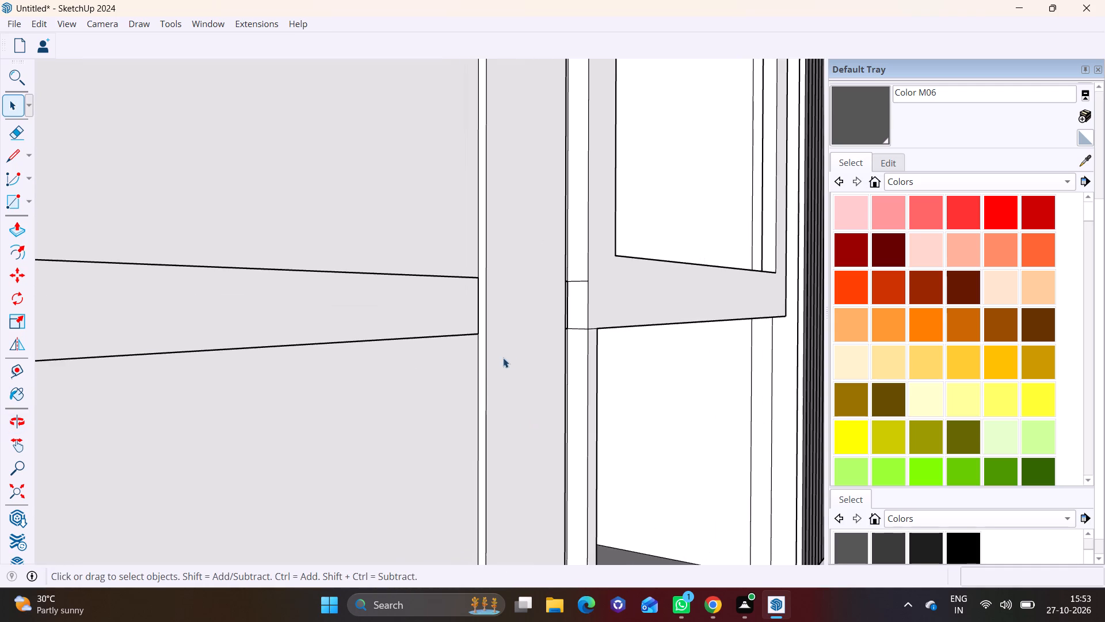
left_click(482, 332)
left_click(5, 226)
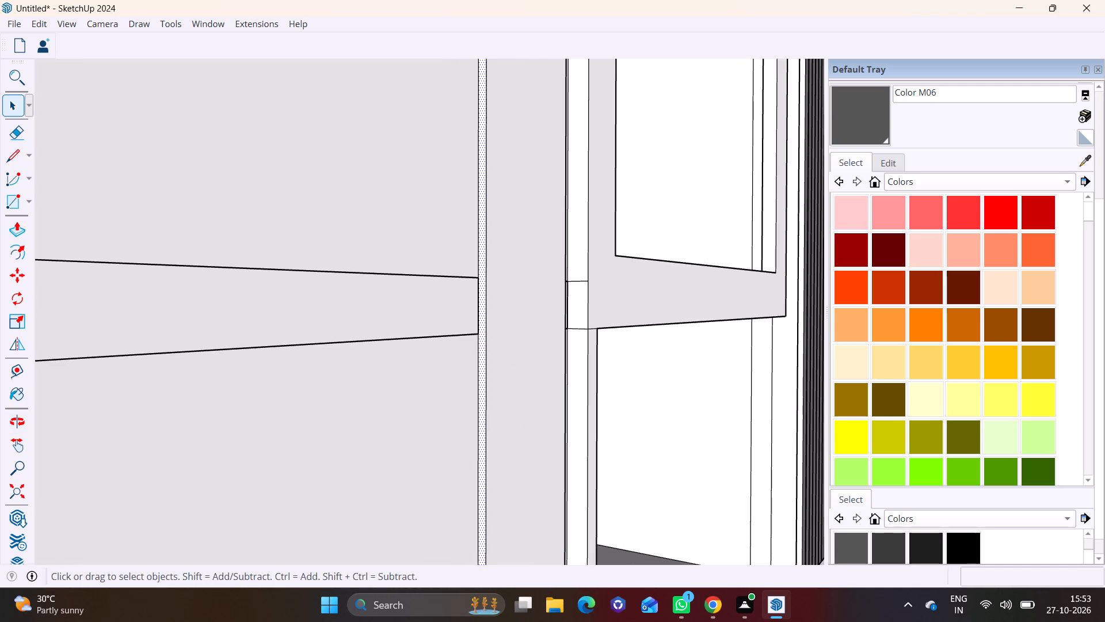
left_click(14, 227)
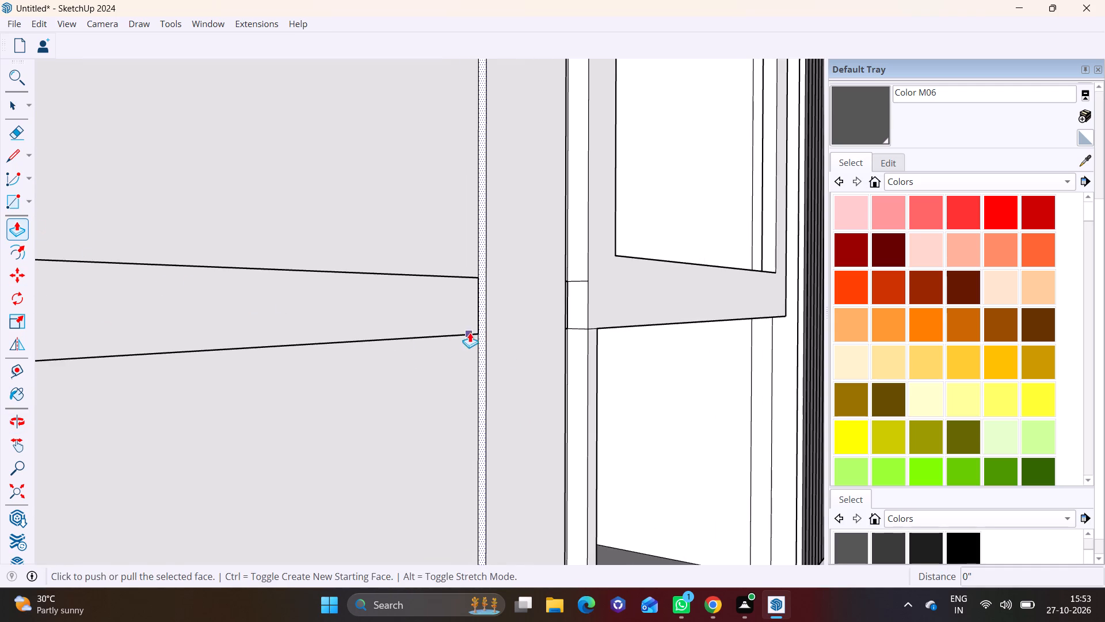
left_click(480, 329)
left_click(458, 329)
Push/Pull the strip's balcony-side face slightly further toward the balcony frames.
middle_click_drag(561, 381, 294, 415)
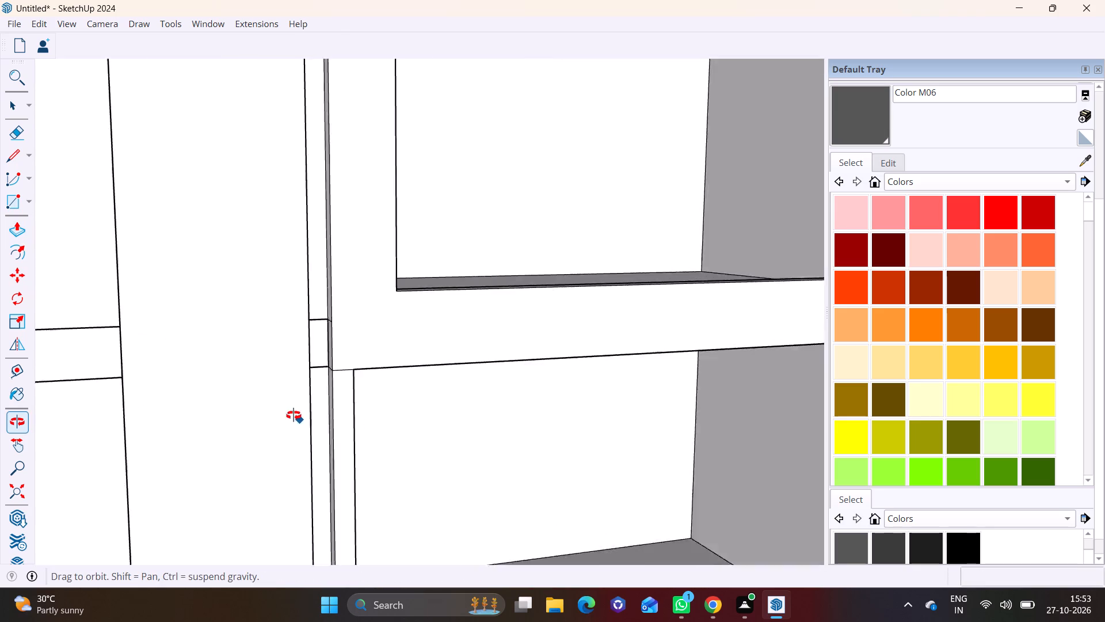
middle_click_drag(294, 415, 222, 403)
scroll(193, 388, "up", 9)
middle_click_drag(192, 387, 132, 400)
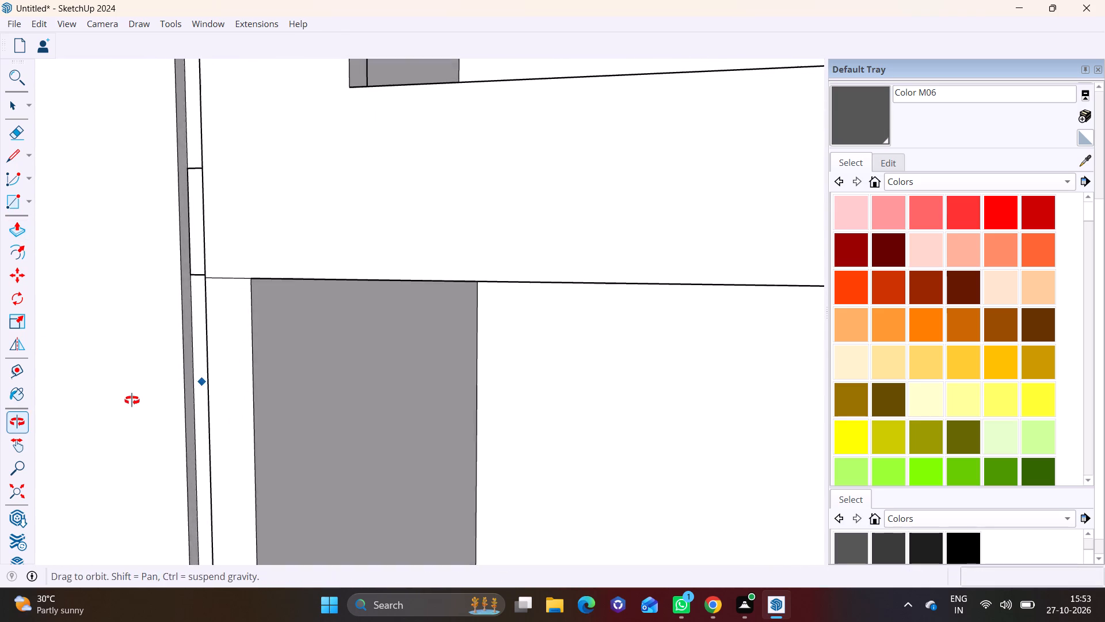
middle_click_drag(132, 400, 128, 401)
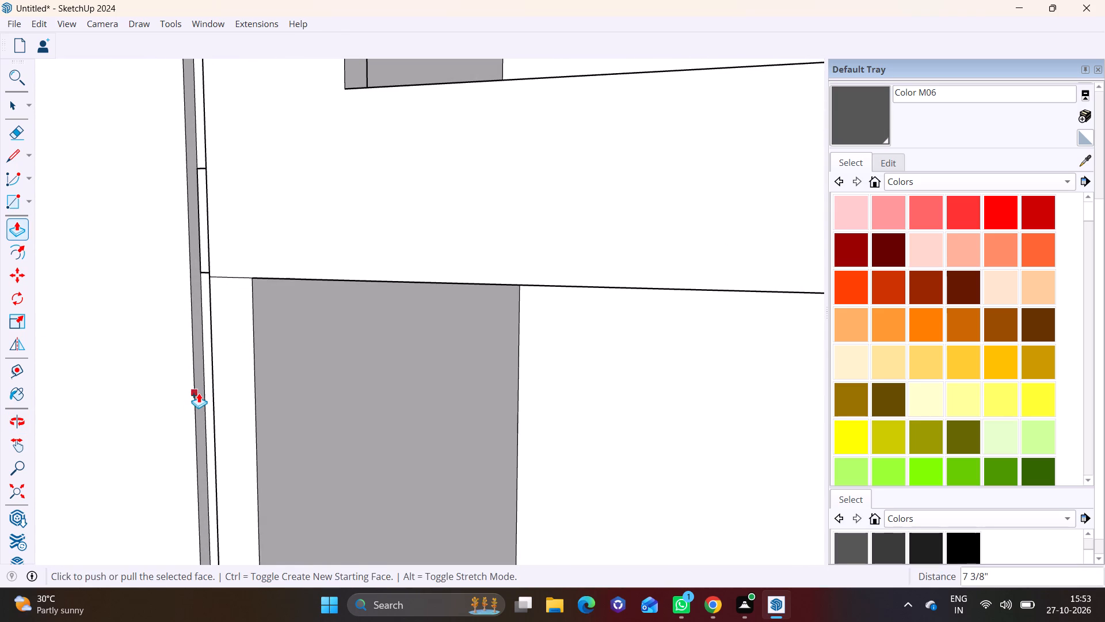
key("space")
left_click(199, 393)
left_click(16, 231)
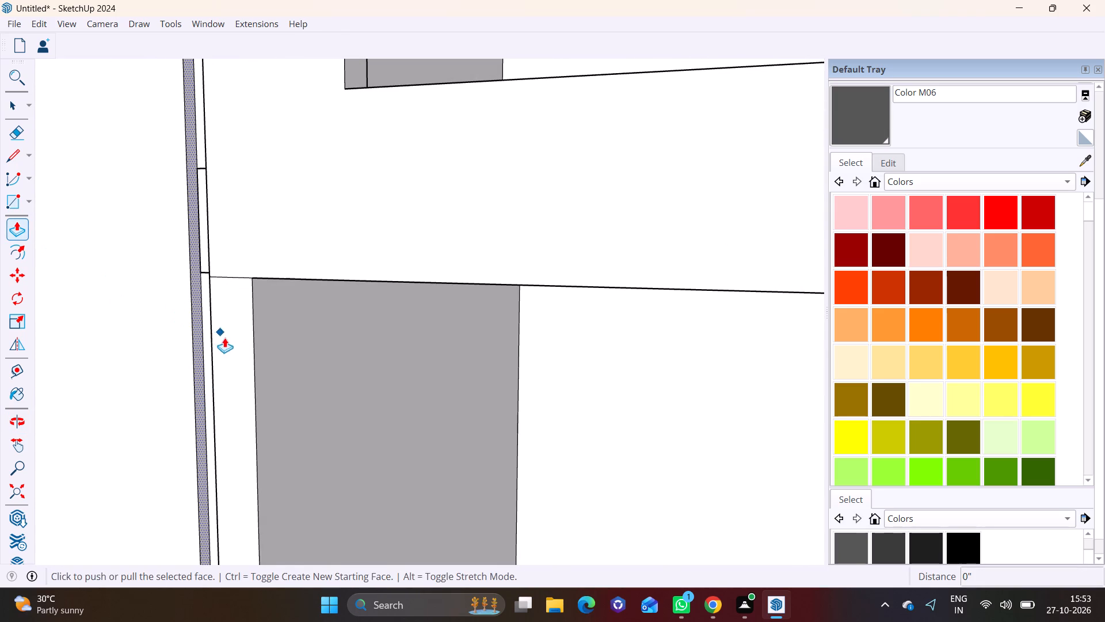
left_click(200, 354)
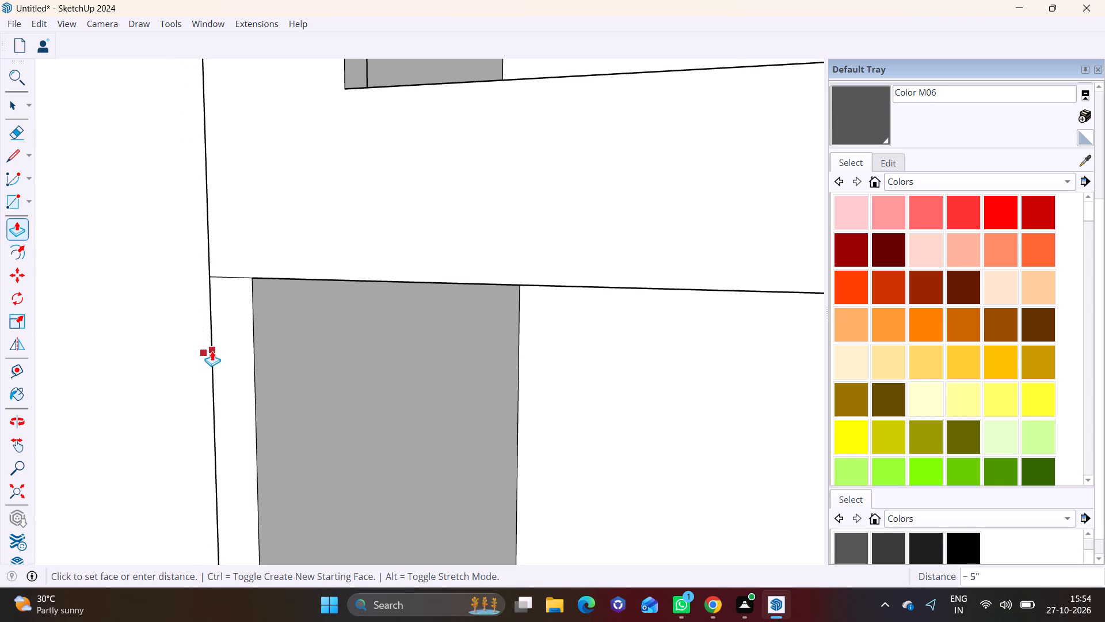
scroll(201, 352, "up", 4)
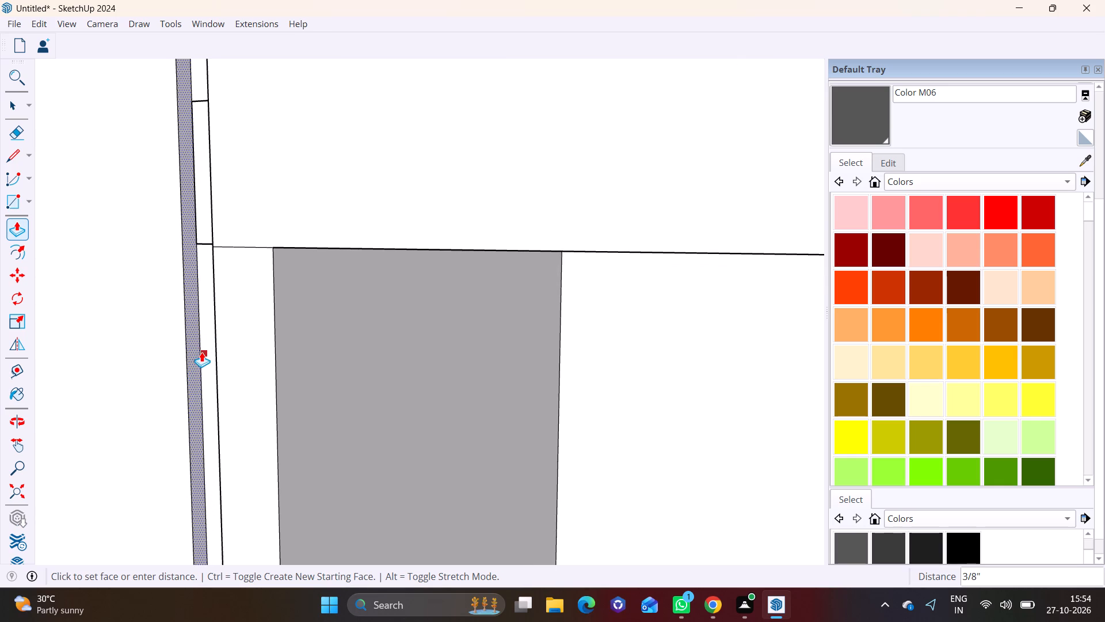
middle_click(201, 352)
scroll(201, 352, "up", 1)
middle_click_drag(201, 352, 229, 354)
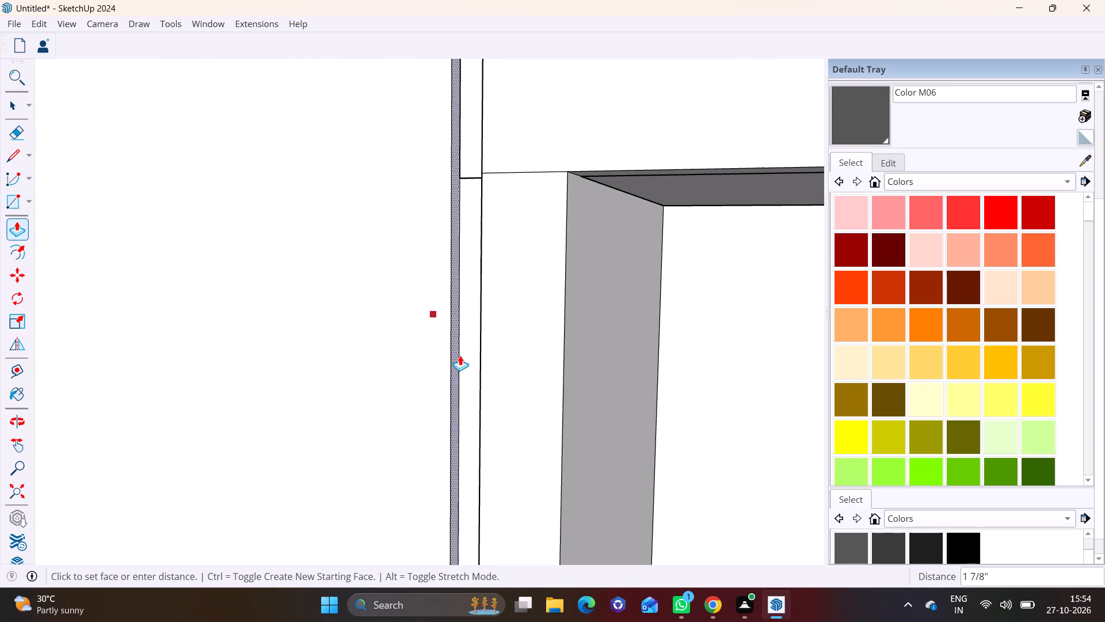
left_click(470, 355)
key("space")
left_click(512, 381)
Examine the full-height strip beside the balcony frames and the plain wall's floor bands from the front and corner.
scroll(512, 381, "down", 2)
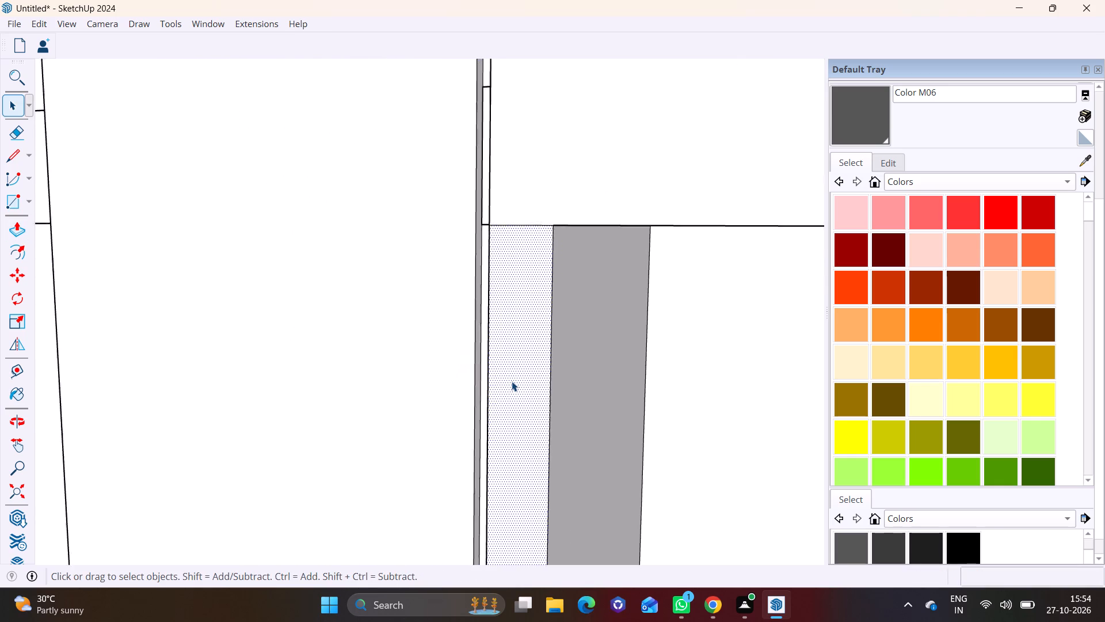
scroll(512, 381, "down", 20)
scroll(512, 381, "down", 7)
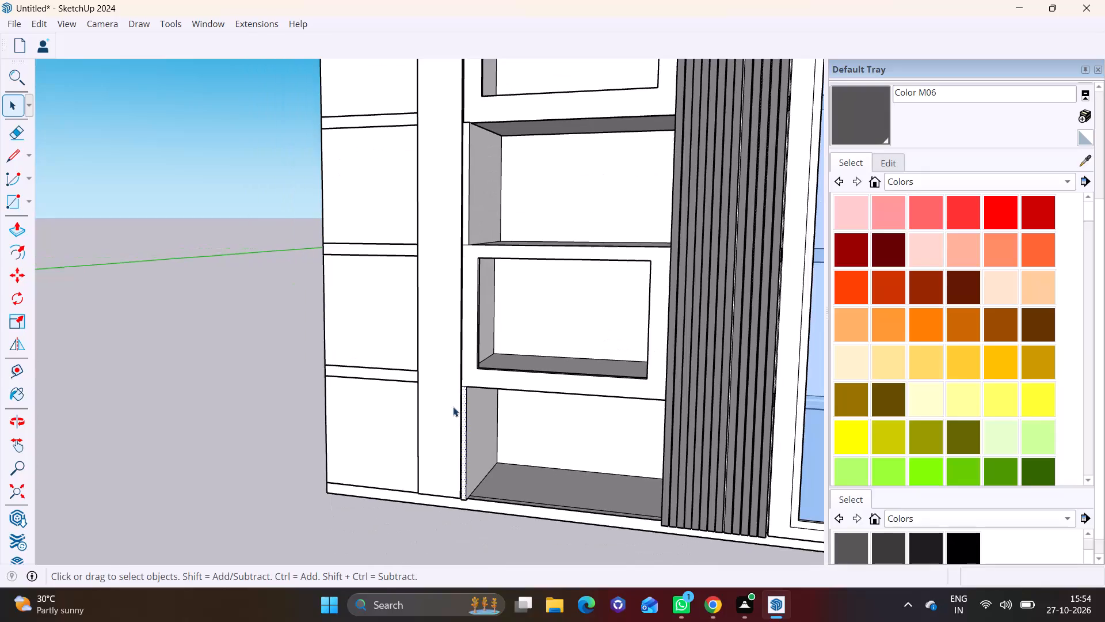
scroll(423, 382, "up", 1, "shift")
middle_click_drag(423, 382, 338, 441, "shift")
middle_click_drag(346, 424, 601, 376)
scroll(409, 414, "up", 3)
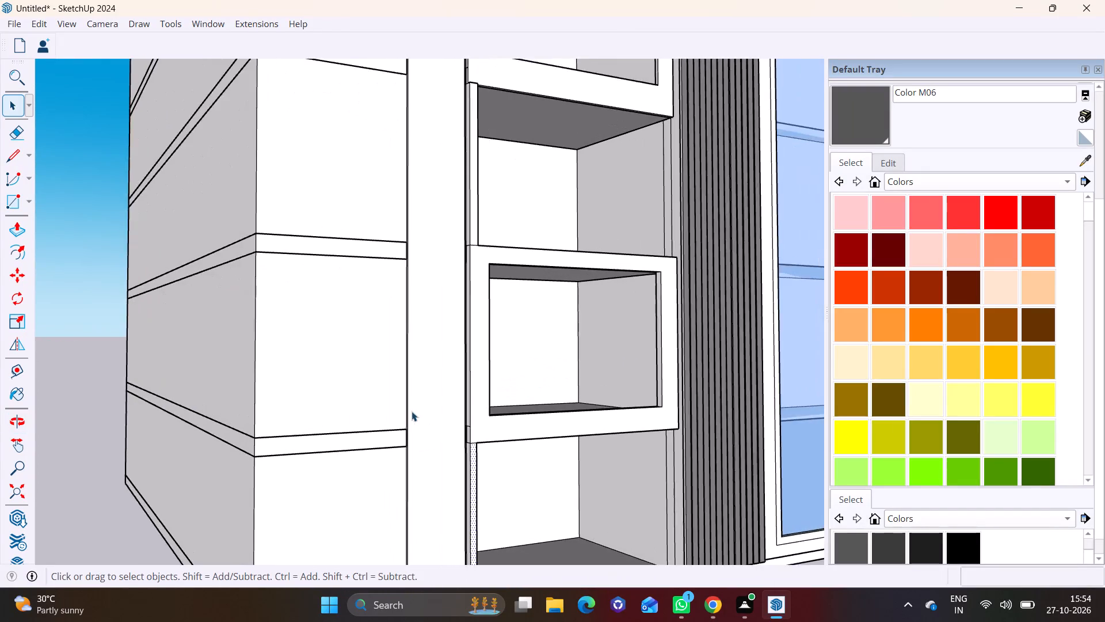
scroll(411, 411, "up", 1)
middle_click_drag(394, 407, 299, 302, "shift")
scroll(378, 402, "up", 1, "shift")
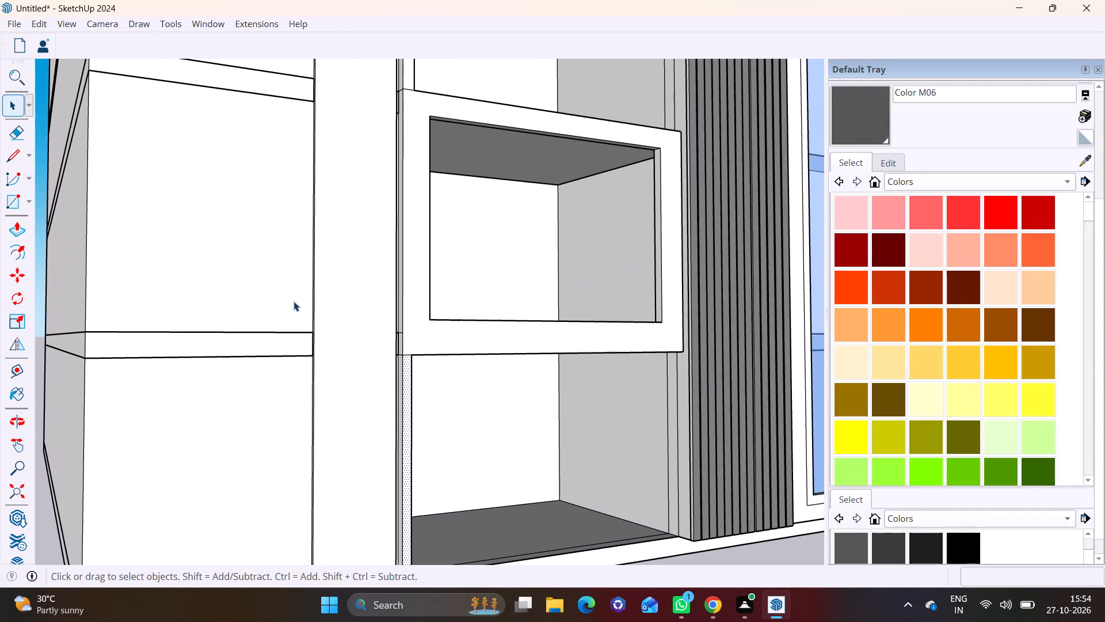
middle_click_drag(300, 351, 202, 348)
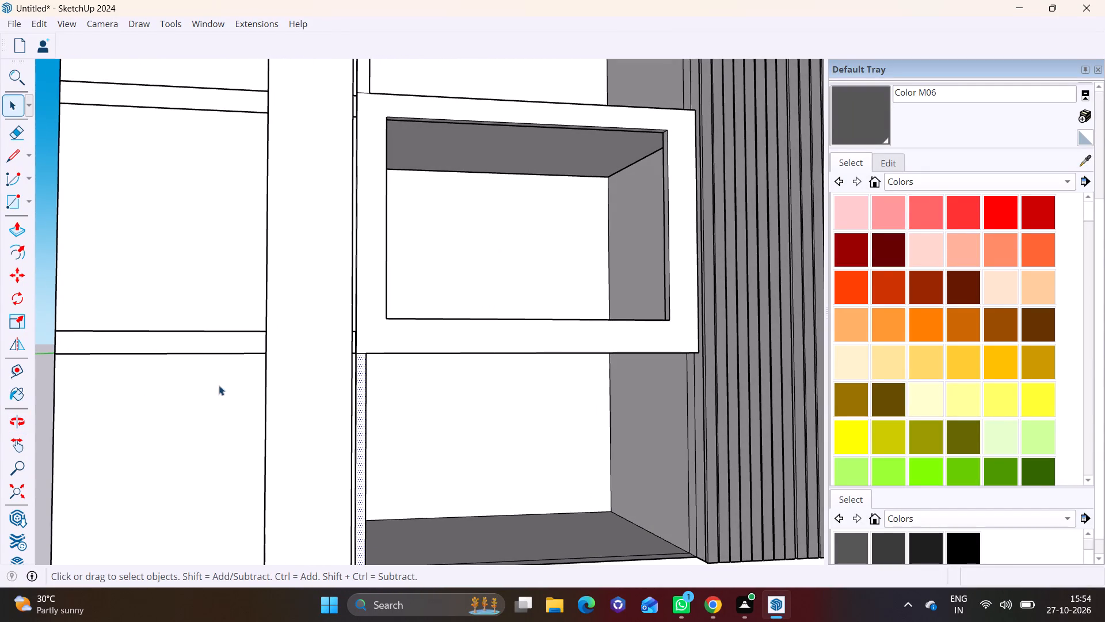
Push/Pull the full-height strip's outer side face about 2' 7 3/4" away from the balconies to widen it over the plain wall.
left_click(205, 385)
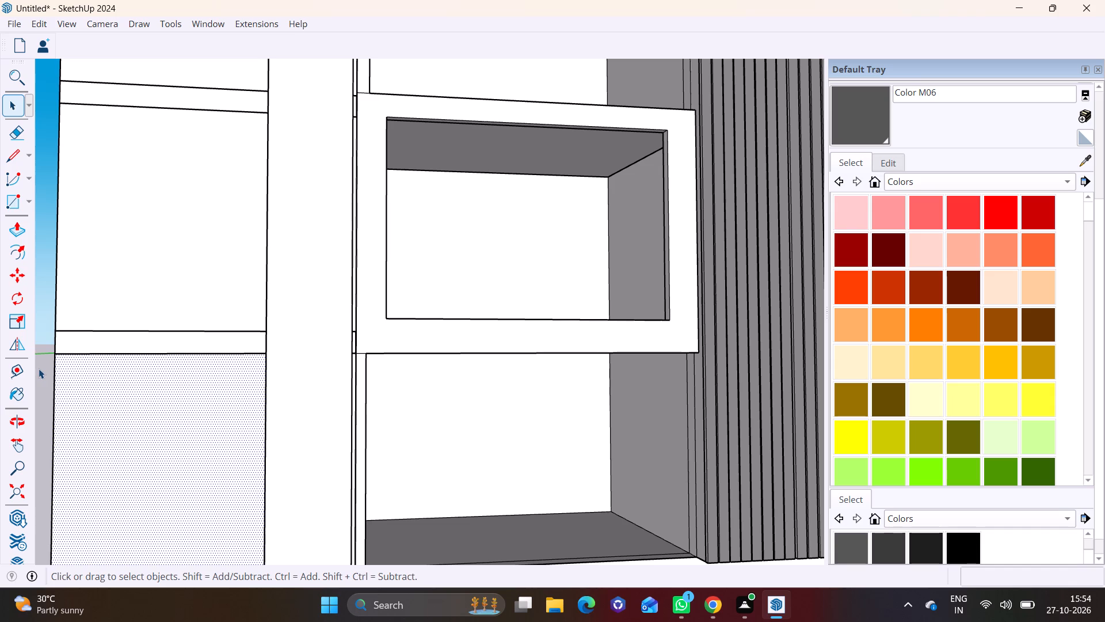
left_click(39, 369)
middle_click_drag(176, 395, 74, 405)
scroll(302, 389, "down", 2)
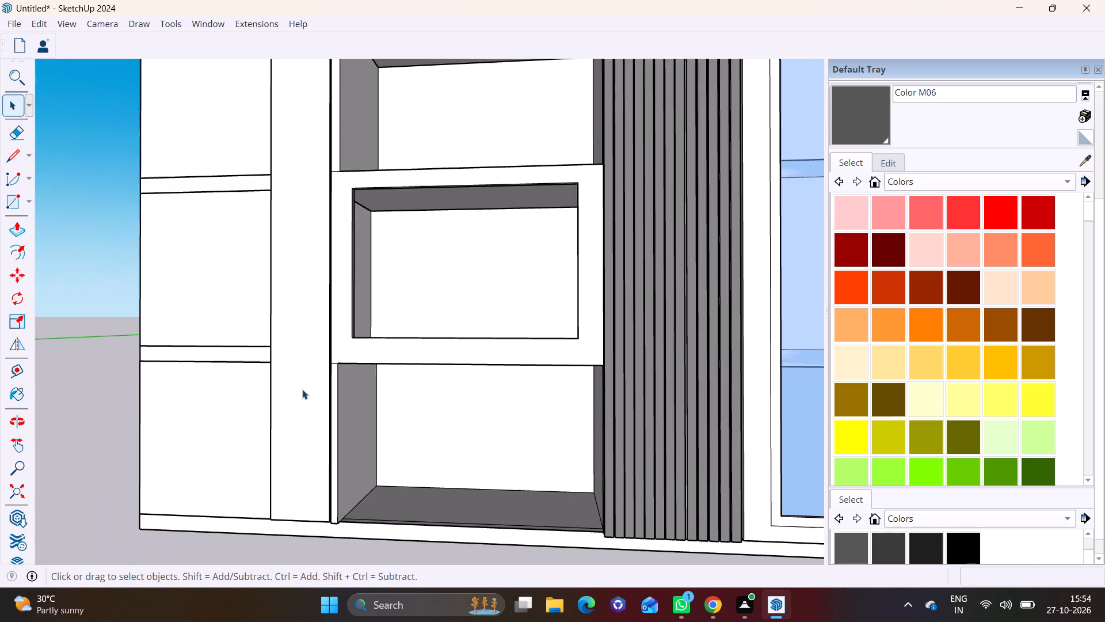
scroll(302, 389, "down", 7)
middle_click_drag(311, 370, 285, 476, "shift")
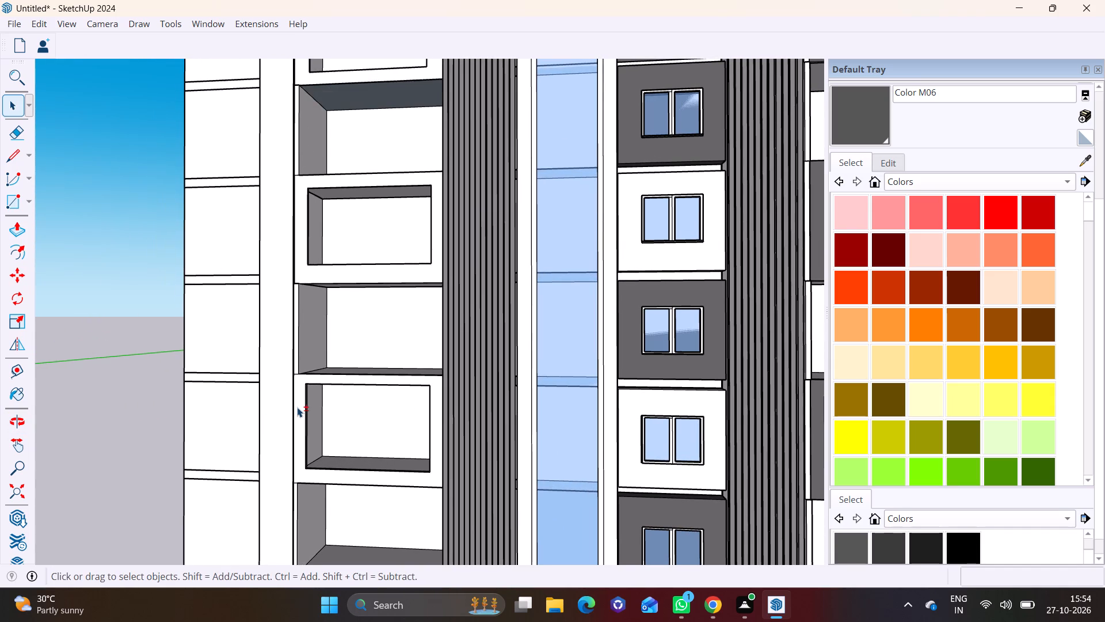
middle_click_drag(297, 407, 299, 312, "shift")
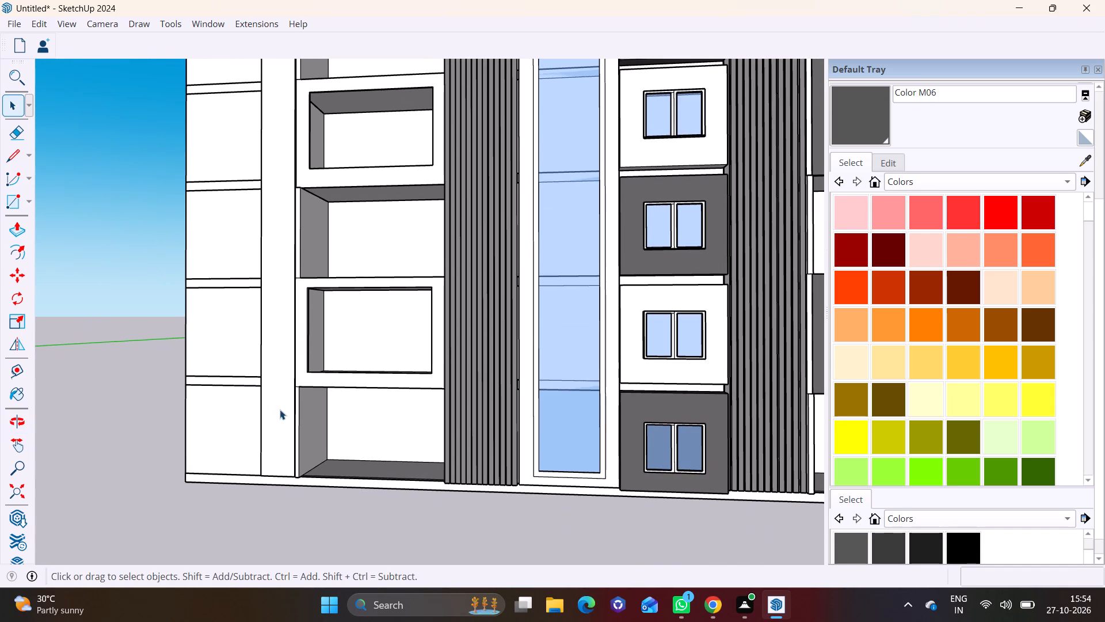
scroll(292, 405, "up", 1)
middle_click_drag(292, 405, 597, 399)
scroll(342, 442, "up", 4)
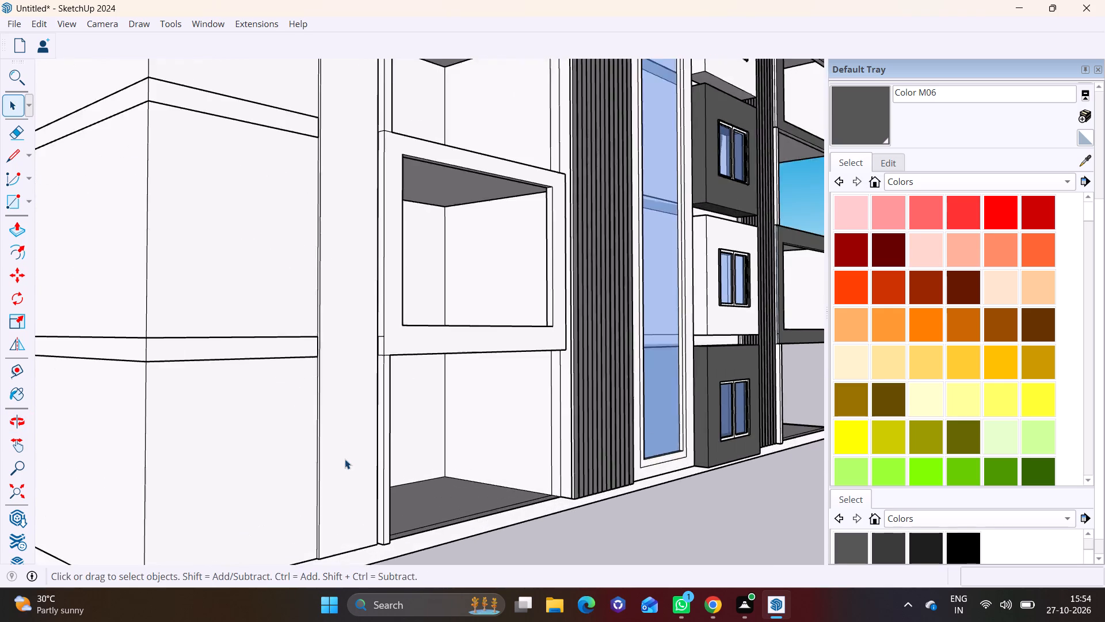
scroll(345, 459, "up", 3)
middle_click_drag(345, 468, 337, 356, "shift")
scroll(328, 403, "up", 1, "shift")
middle_click_drag(328, 403, 421, 435, "shift")
scroll(376, 447, "up", 6)
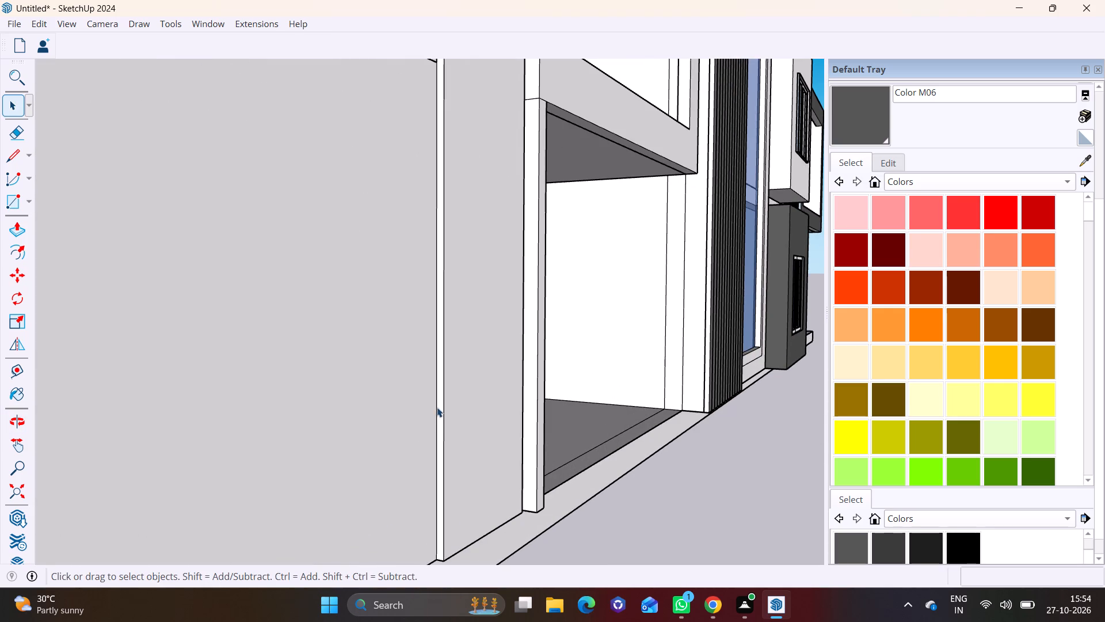
left_click(441, 403)
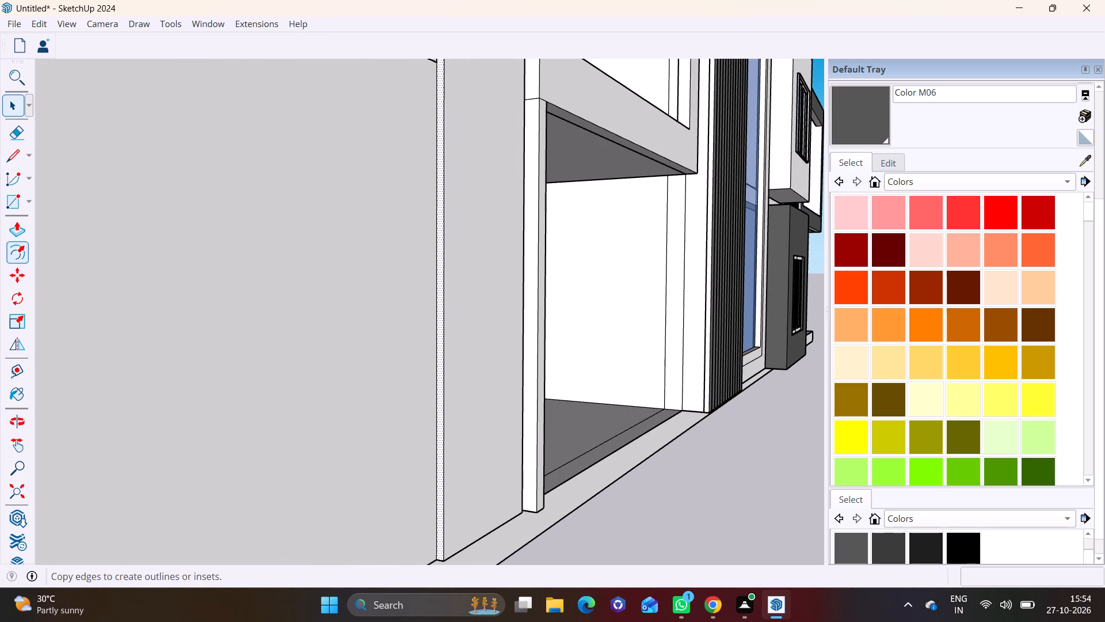
left_click(18, 232)
left_click(434, 385)
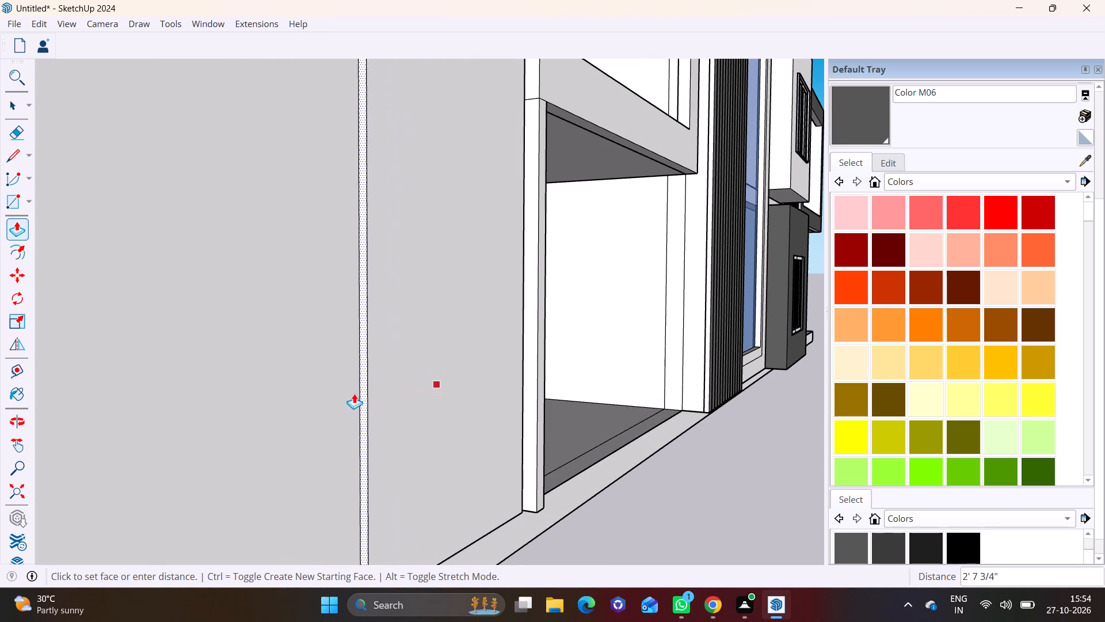
left_click(350, 394)
key("space")
left_click_drag(618, 506, 626, 506)
Copy the balcony-side slat of the dark slatted panel about 17' 7" across the balcony onto the widened white strip.
scroll(639, 501, "down", 3)
middle_click_drag(610, 503, 451, 499)
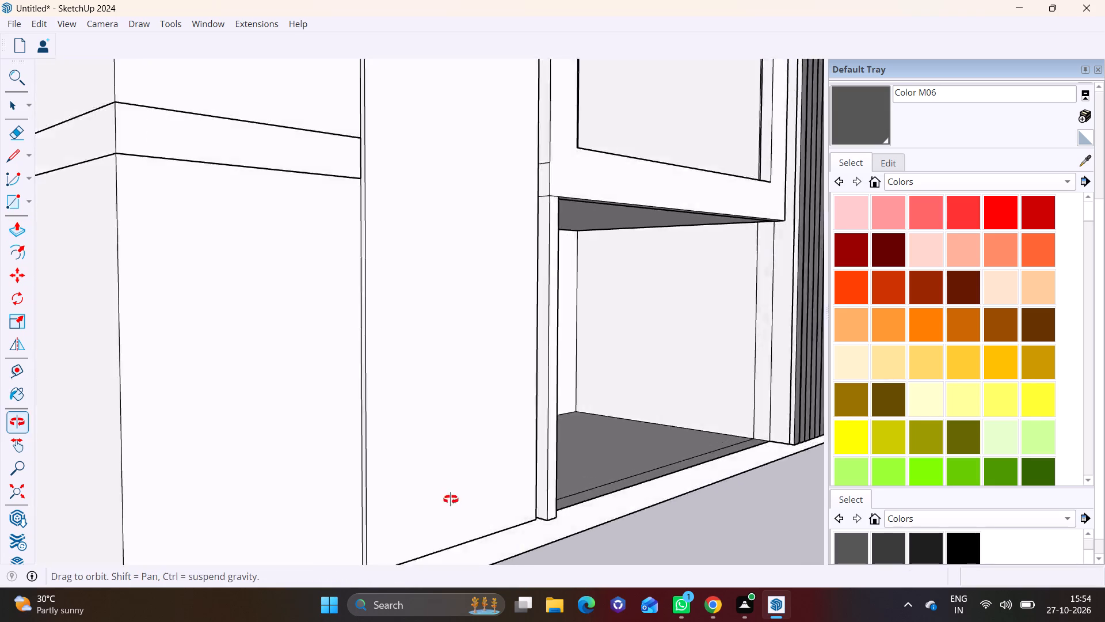
middle_click_drag(451, 499, 315, 471)
scroll(338, 456, "down", 6)
middle_click_drag(352, 476, 178, 433, "shift")
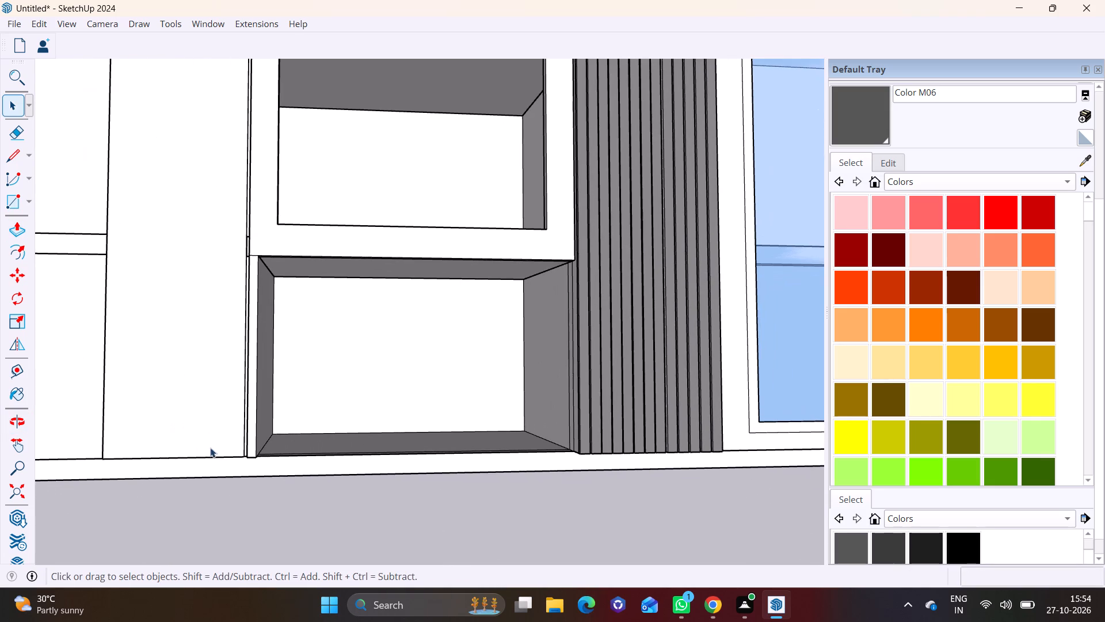
middle_click_drag(653, 422, 588, 428)
scroll(583, 441, "up", 6)
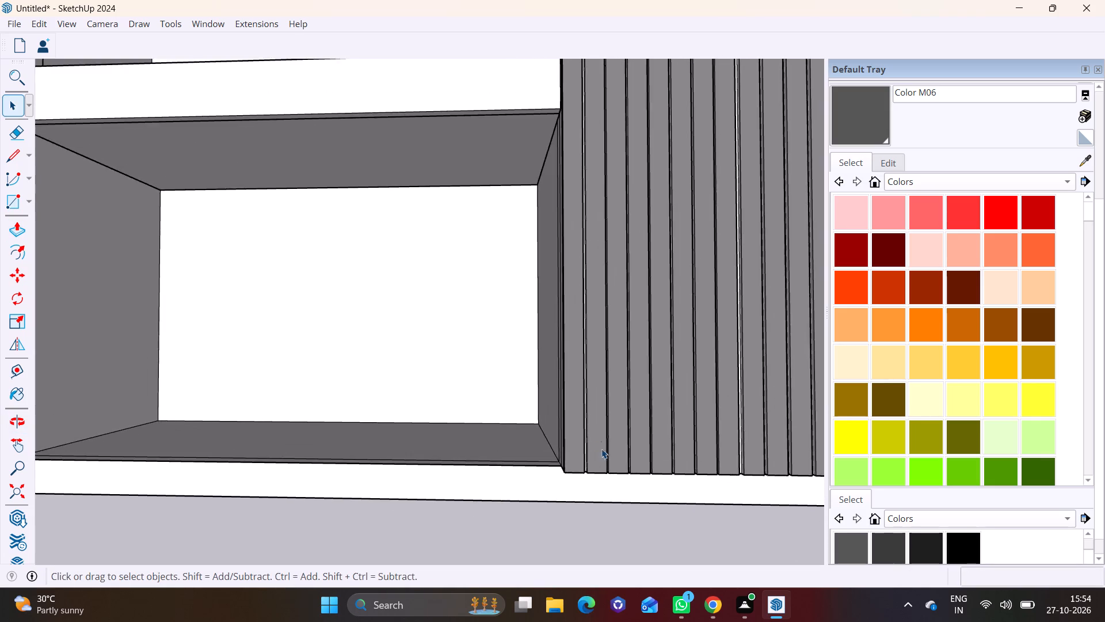
middle_click_drag(601, 449, 709, 445)
scroll(576, 450, "up", 14)
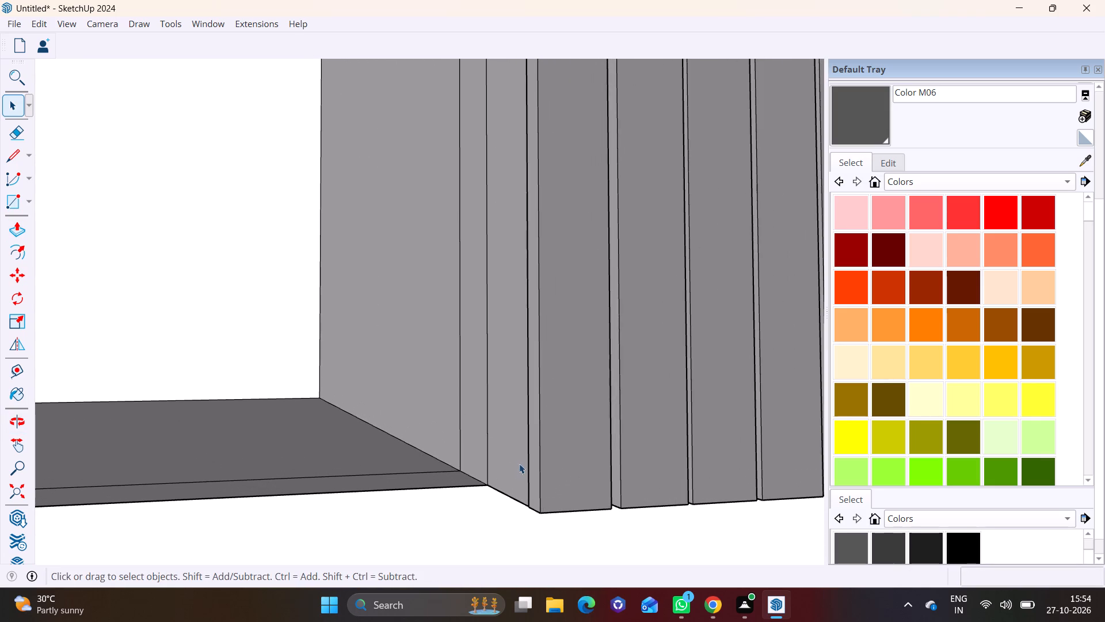
double_click(558, 446)
double_click(534, 449, "ctrl")
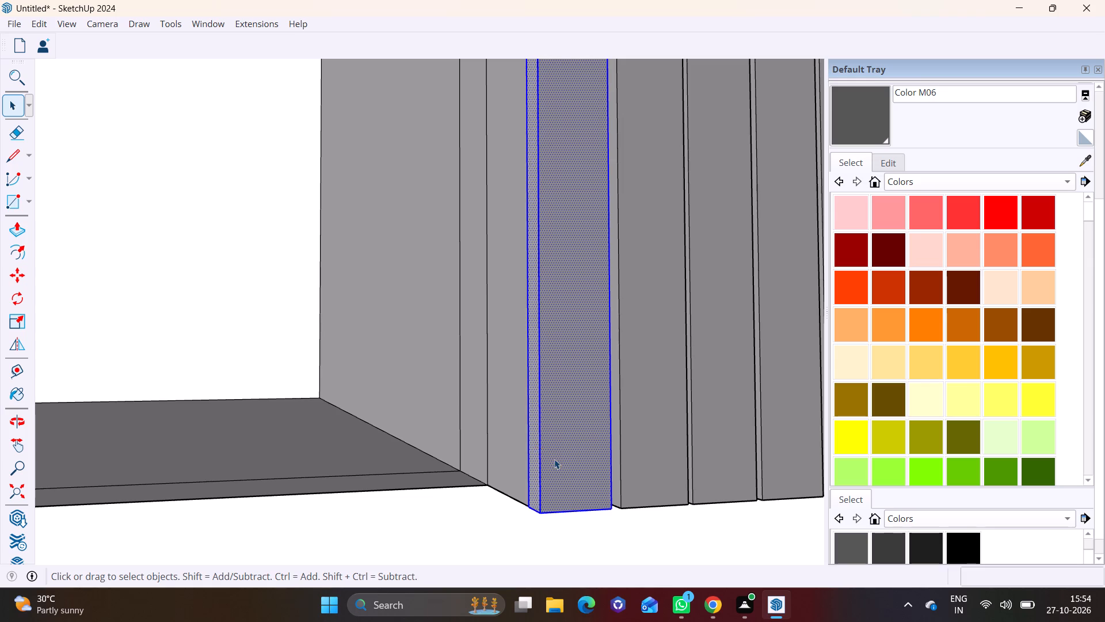
middle_click_drag(554, 459, 521, 328)
double_click(567, 478, "ctrl")
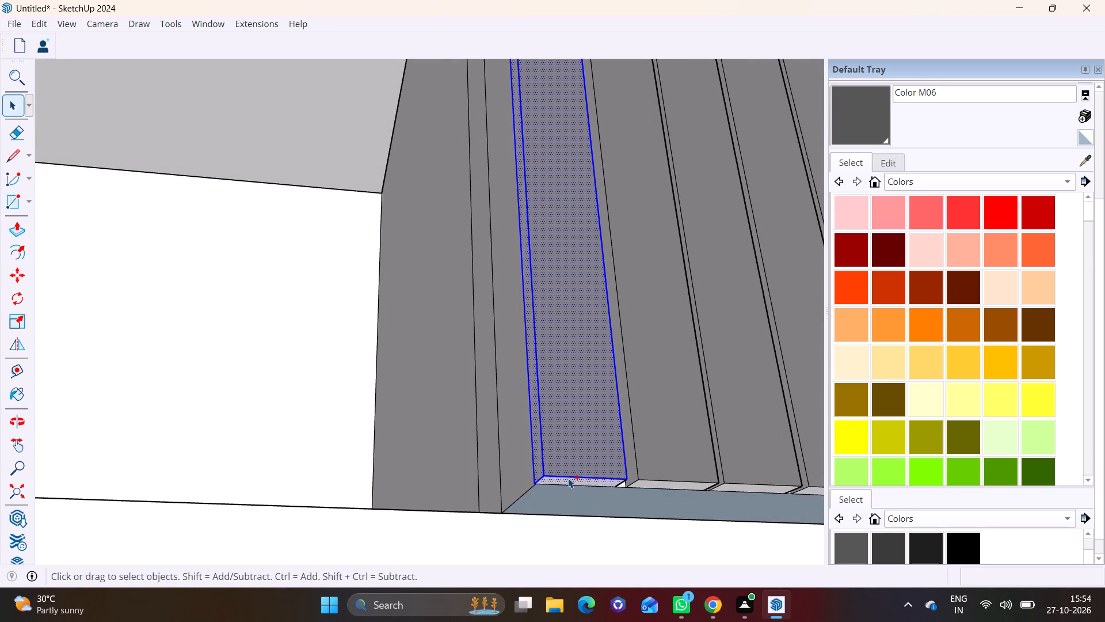
middle_click_drag(573, 449, 300, 501)
double_click(608, 423, "ctrl")
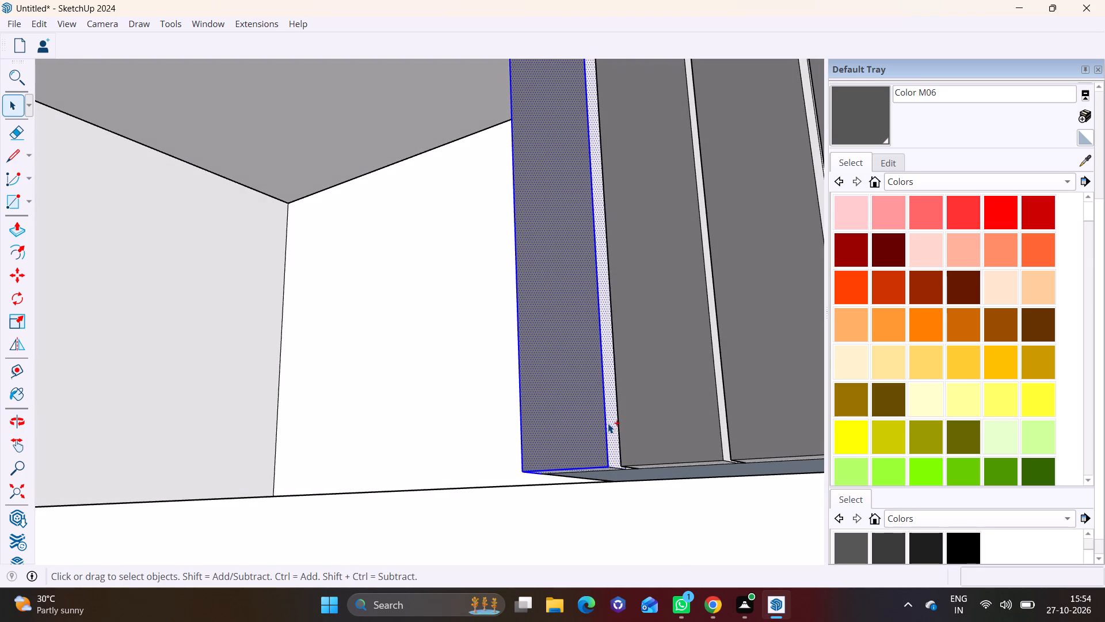
scroll(548, 416, "down", 8)
middle_click_drag(543, 433, 767, 510)
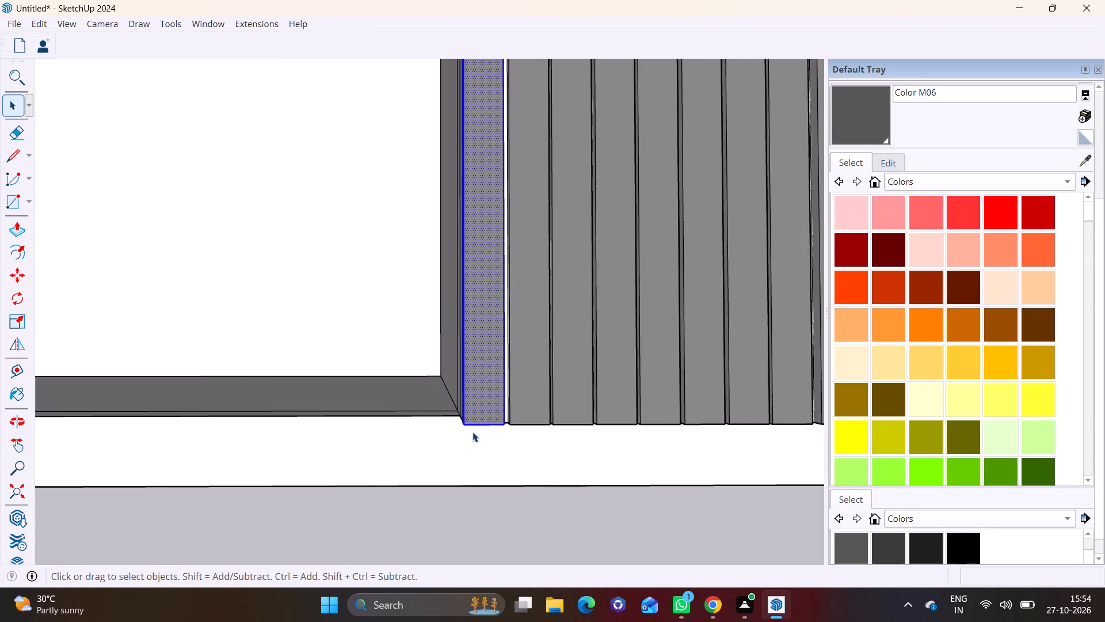
middle_click_drag(473, 432, 596, 434)
scroll(492, 418, "up", 9)
key("m")
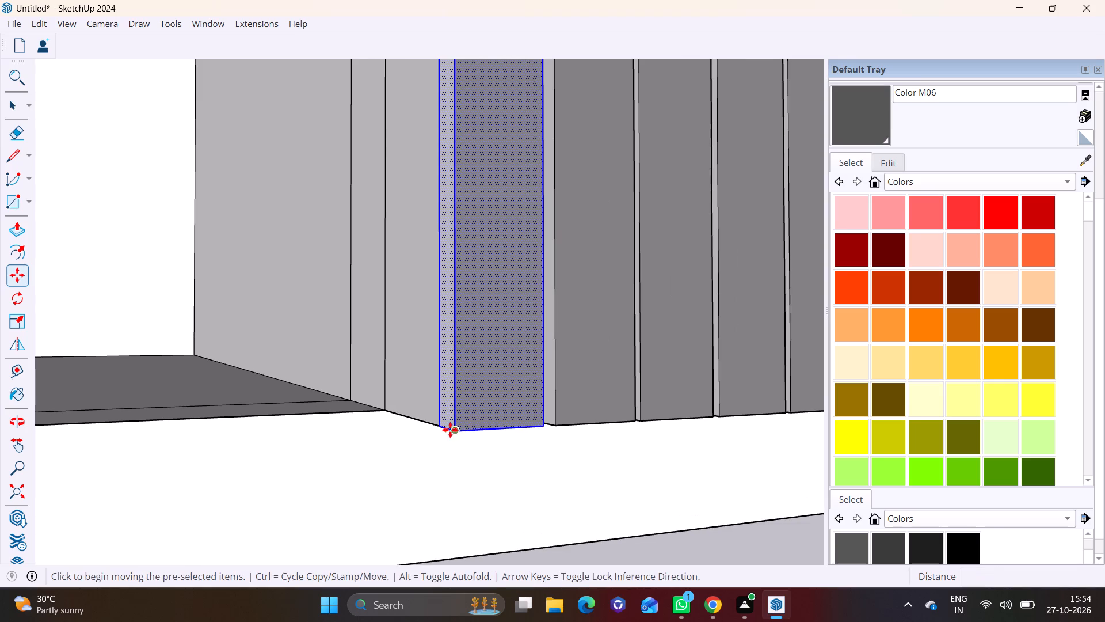
left_click(444, 427)
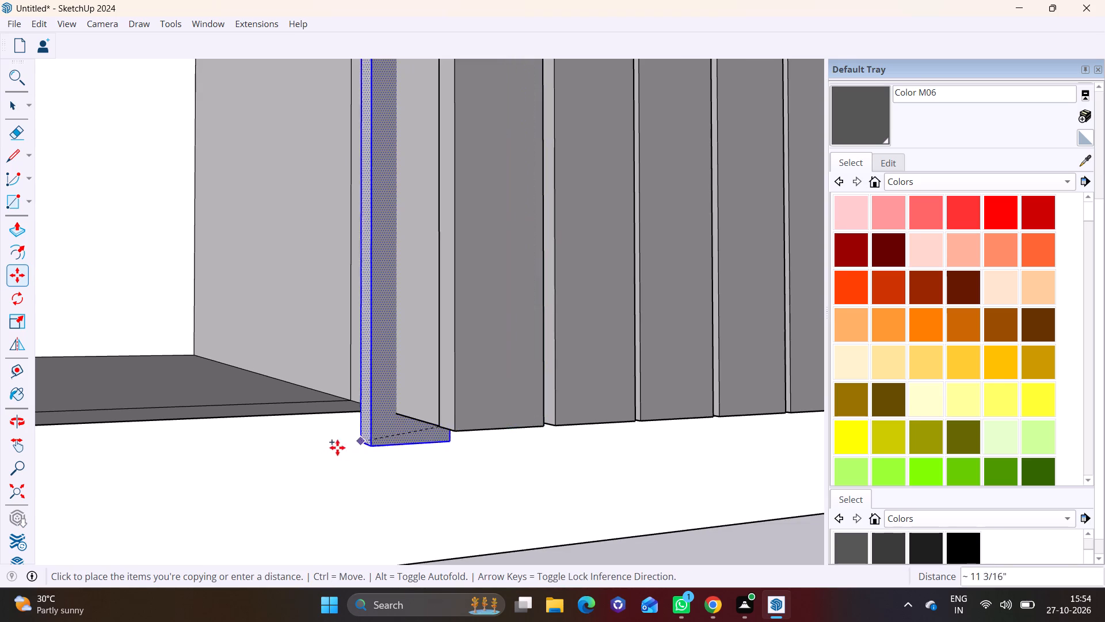
scroll(214, 450, "down", 13)
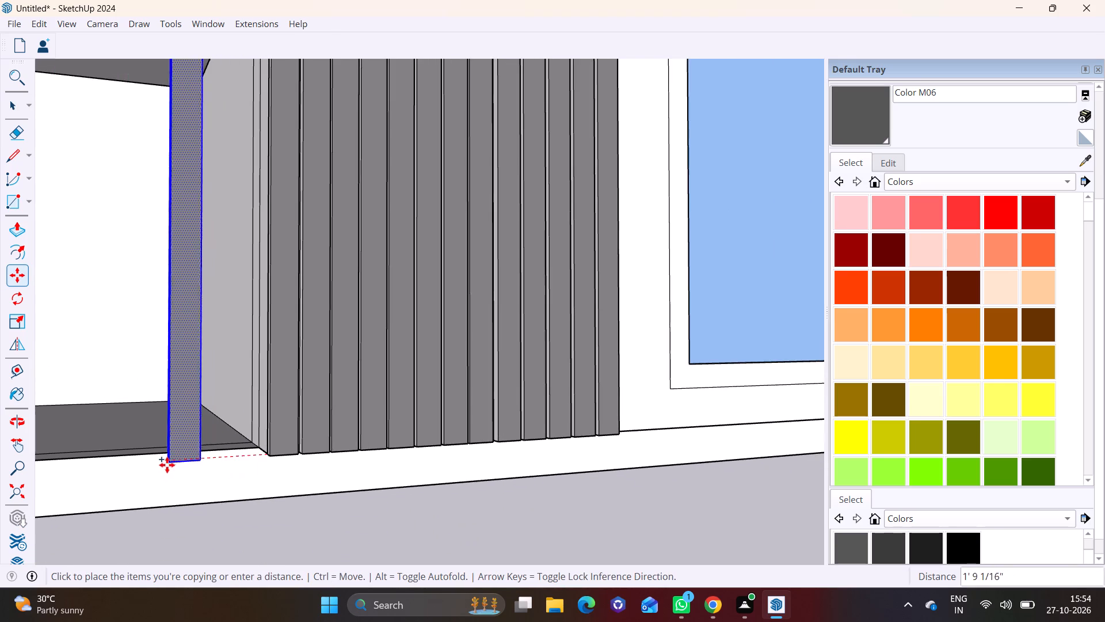
middle_click_drag(164, 459, 574, 412, "shift")
scroll(181, 447, "down", 2)
middle_click_drag(197, 448, 498, 448, "shift")
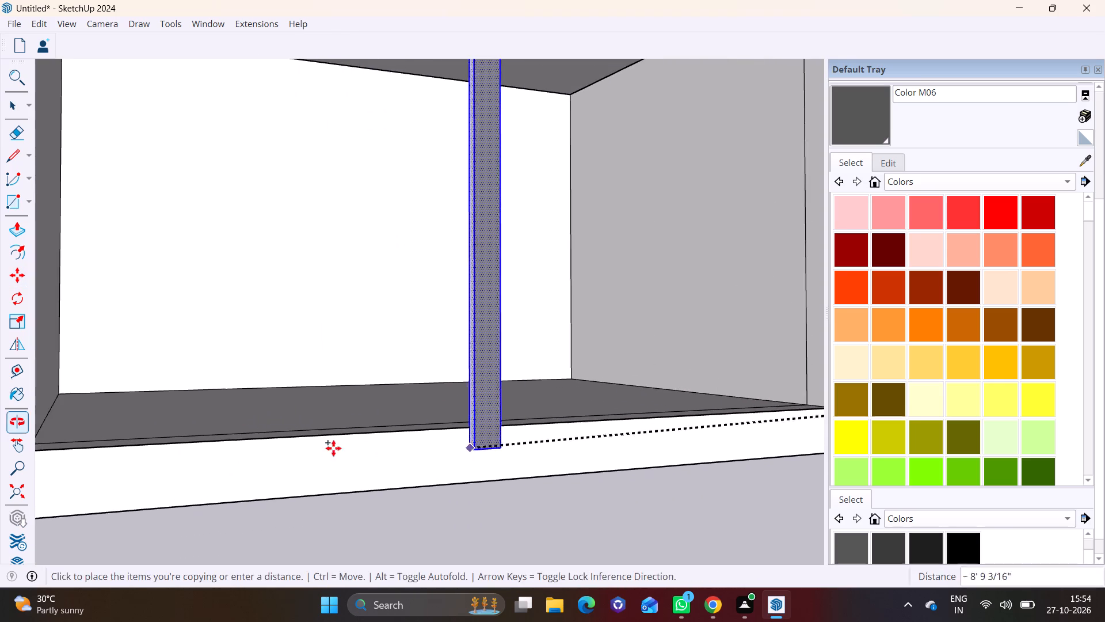
middle_click_drag(83, 435, 288, 435, "shift")
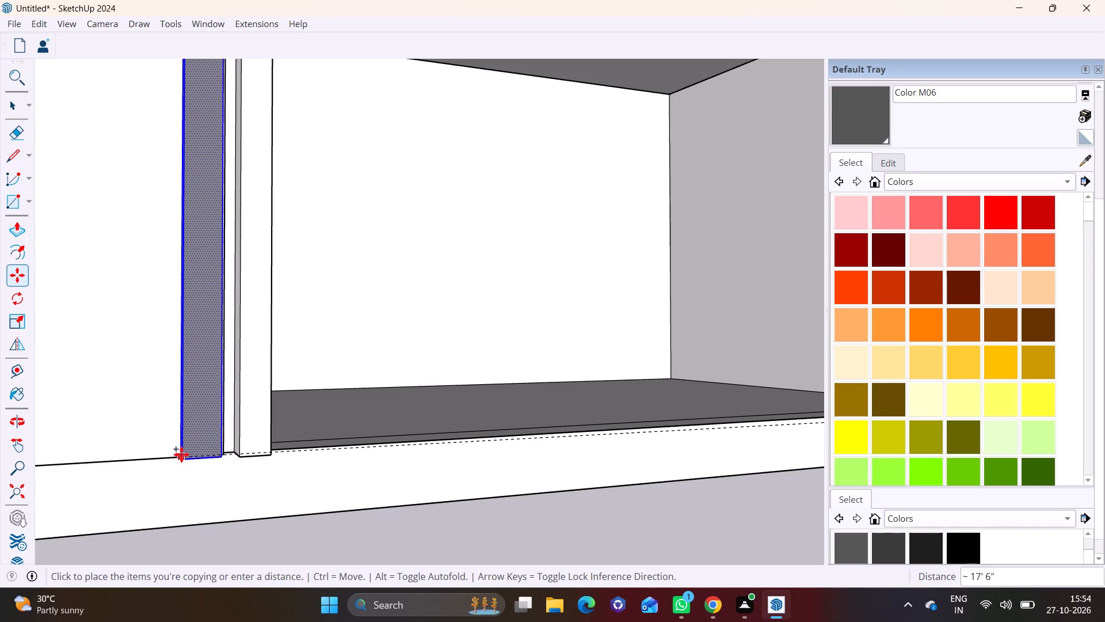
middle_click_drag(181, 454, 31, 438)
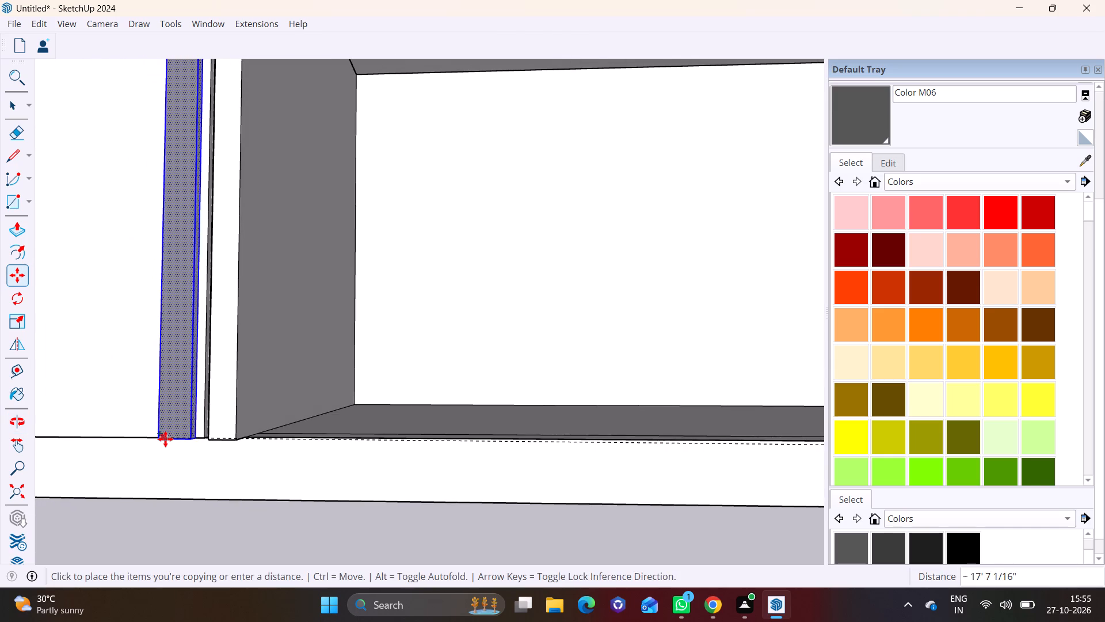
left_click(169, 438)
Move the copied slat about 3/4" toward the balconies to align it with the widened strip's balcony-side edge.
scroll(63, 446, "down", 5)
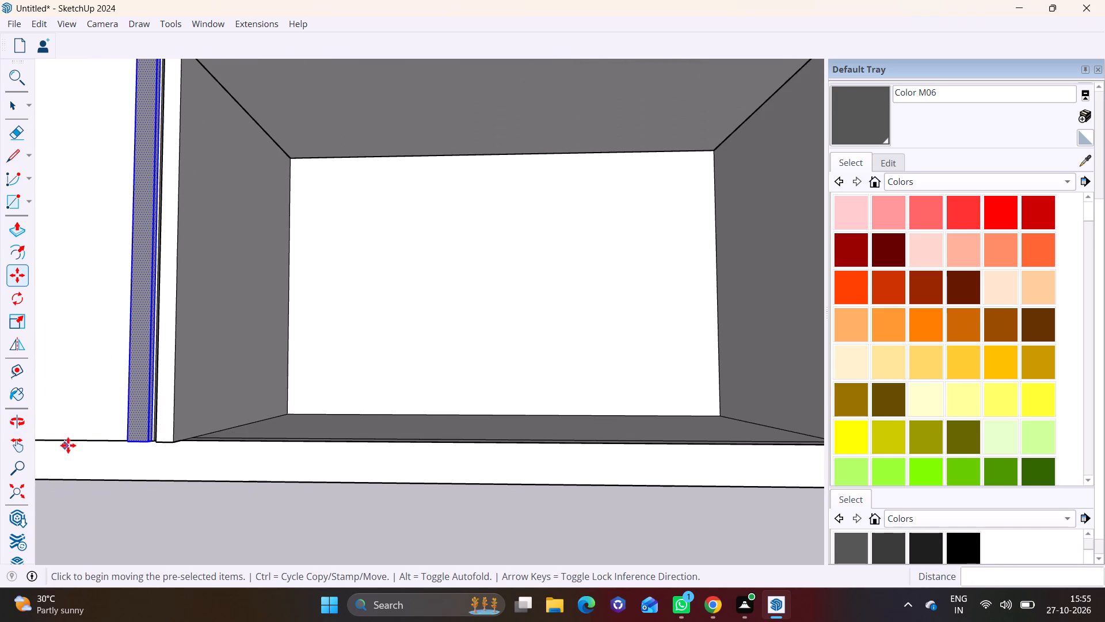
middle_click_drag(134, 412, 387, 438)
scroll(325, 497, "up", 1)
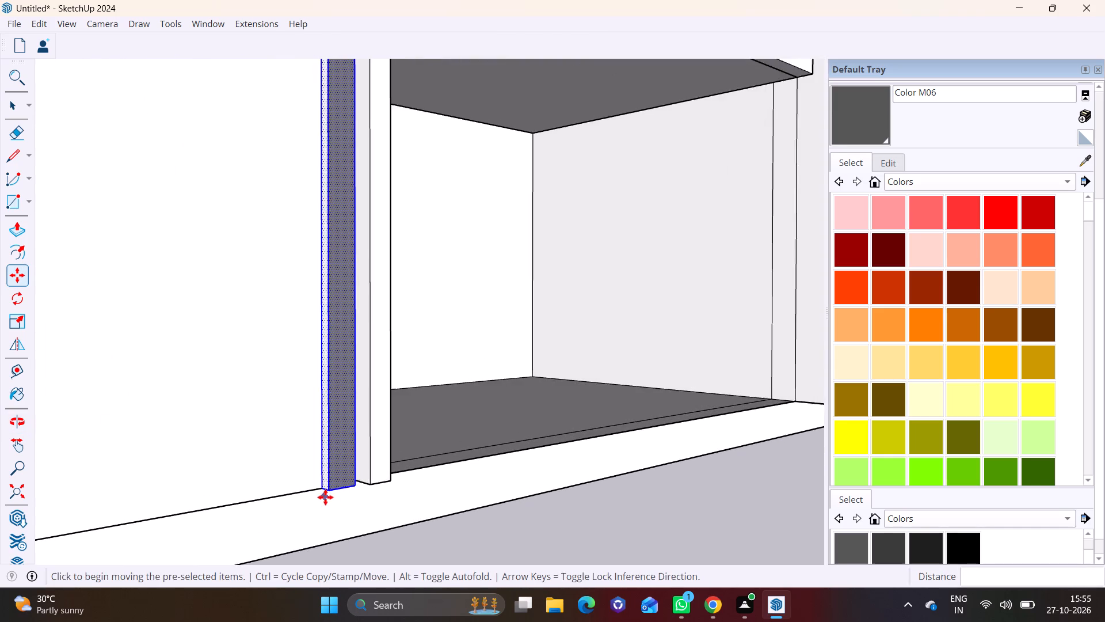
scroll(325, 497, "up", 3)
middle_click_drag(353, 500, 466, 437)
scroll(443, 420, "up", 5)
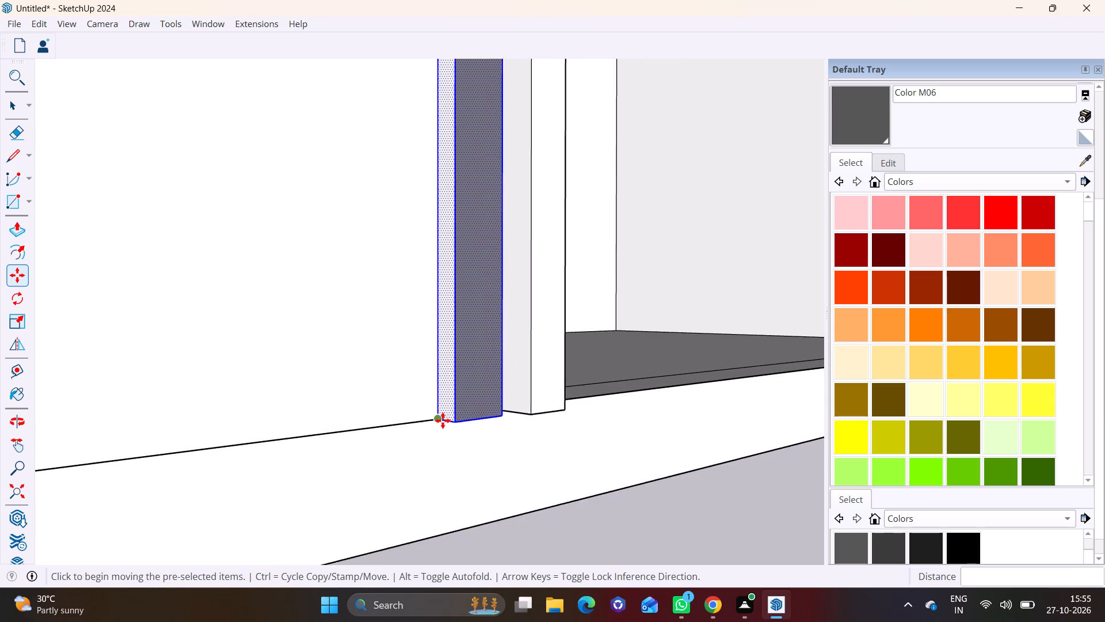
scroll(443, 420, "up", 2)
middle_click_drag(464, 418, 239, 438)
middle_click_drag(390, 427, 274, 440)
scroll(430, 426, "up", 2)
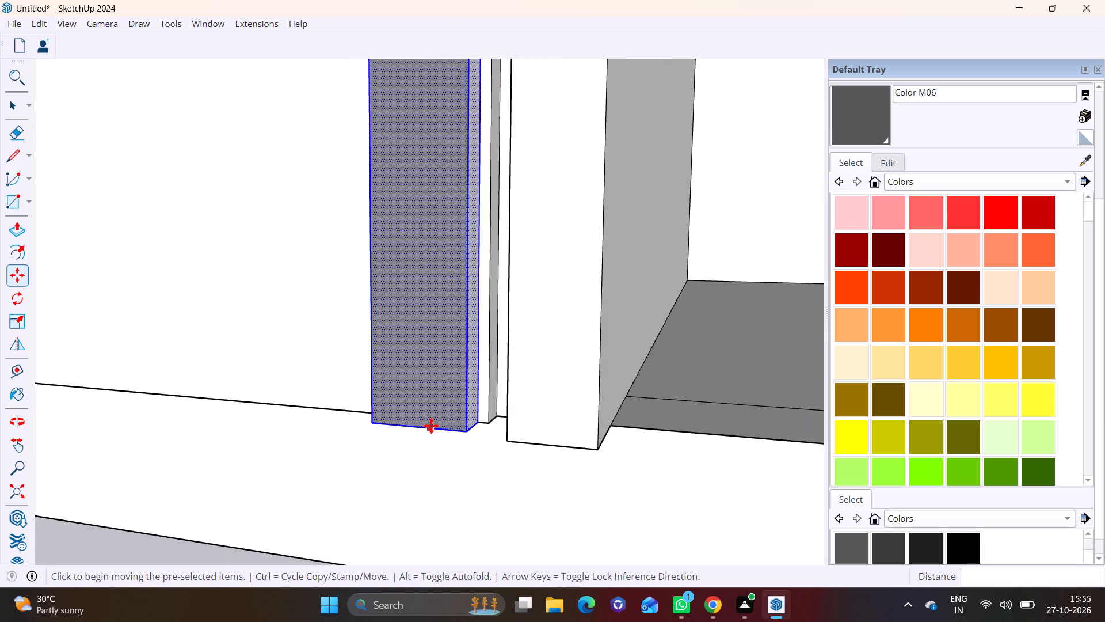
scroll(431, 426, "up", 3)
left_click(491, 420)
left_click(507, 418)
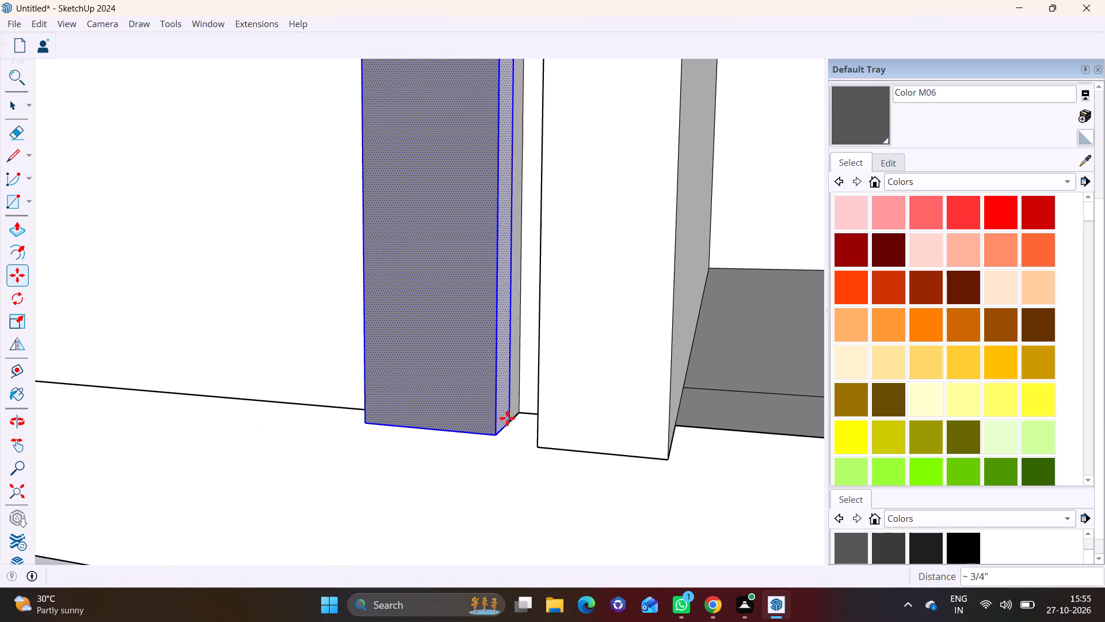
Copy the slat about 6 7/8" along the strip, away from the balconies.
middle_click(505, 424)
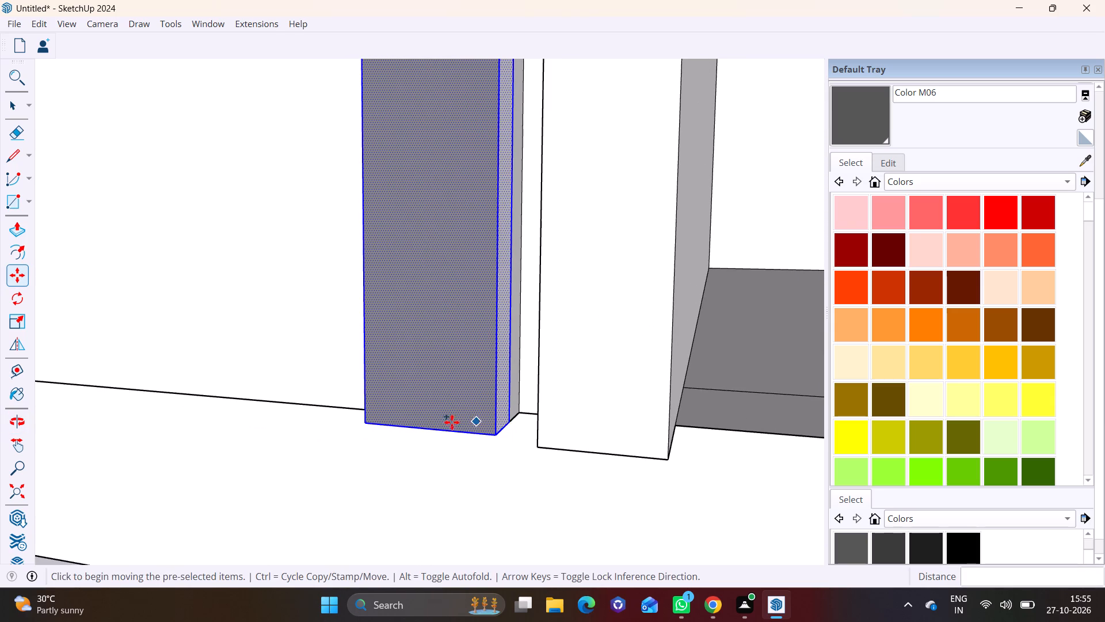
left_click(510, 421)
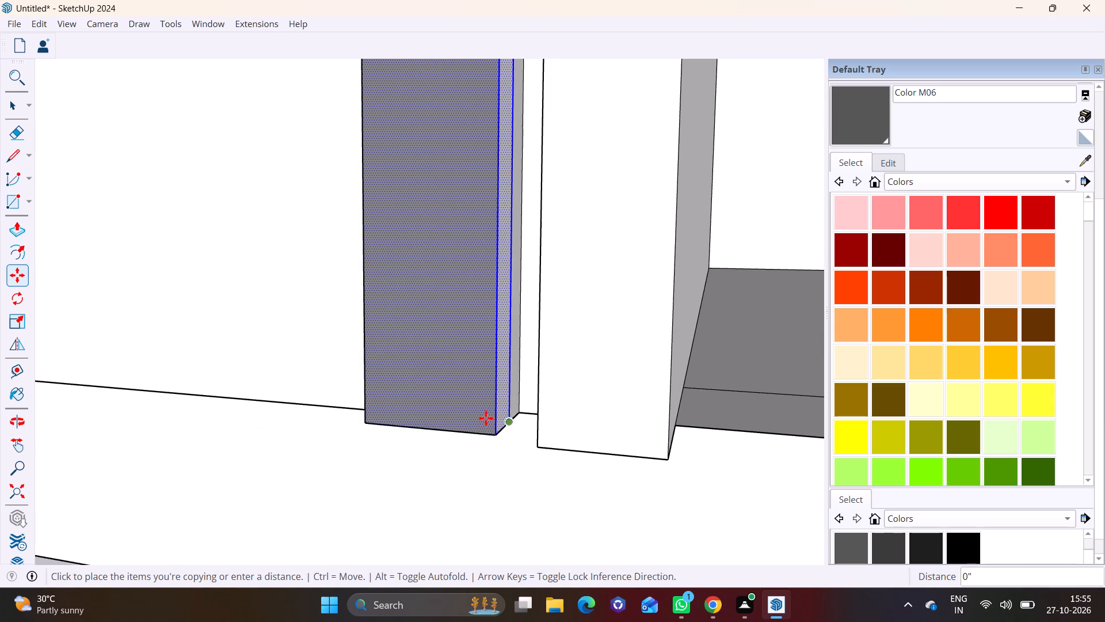
middle_click_drag(398, 414, 523, 391)
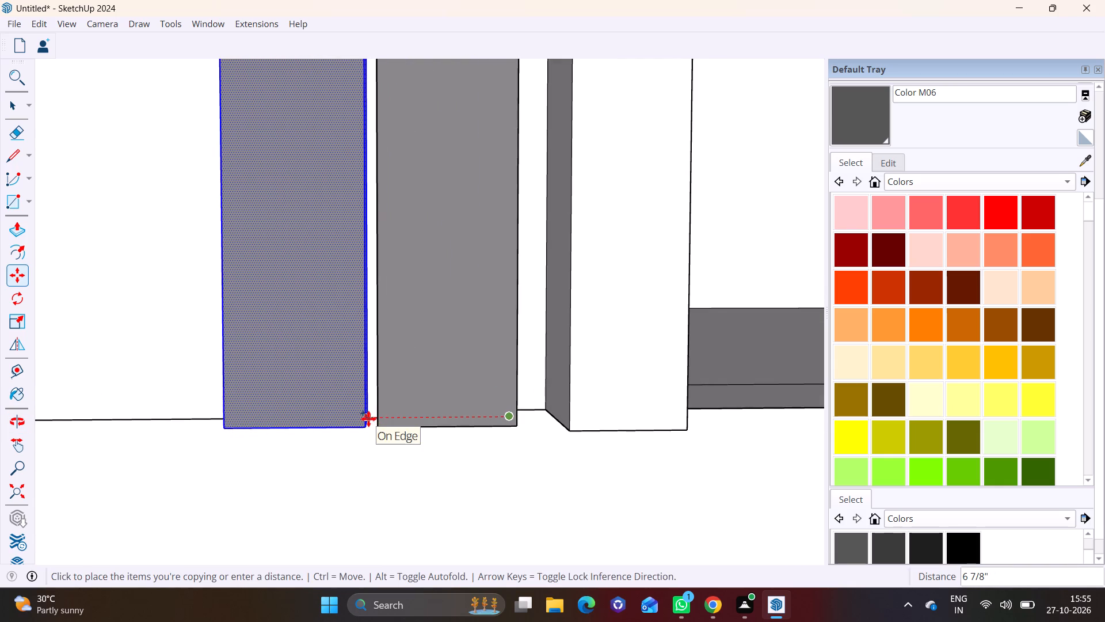
left_click(371, 418)
Copy the newest slat another 6 7/8" along the strip, away from the balconies, to place a third slat.
middle_click_drag(373, 415, 308, 420)
scroll(341, 418, "up", 2)
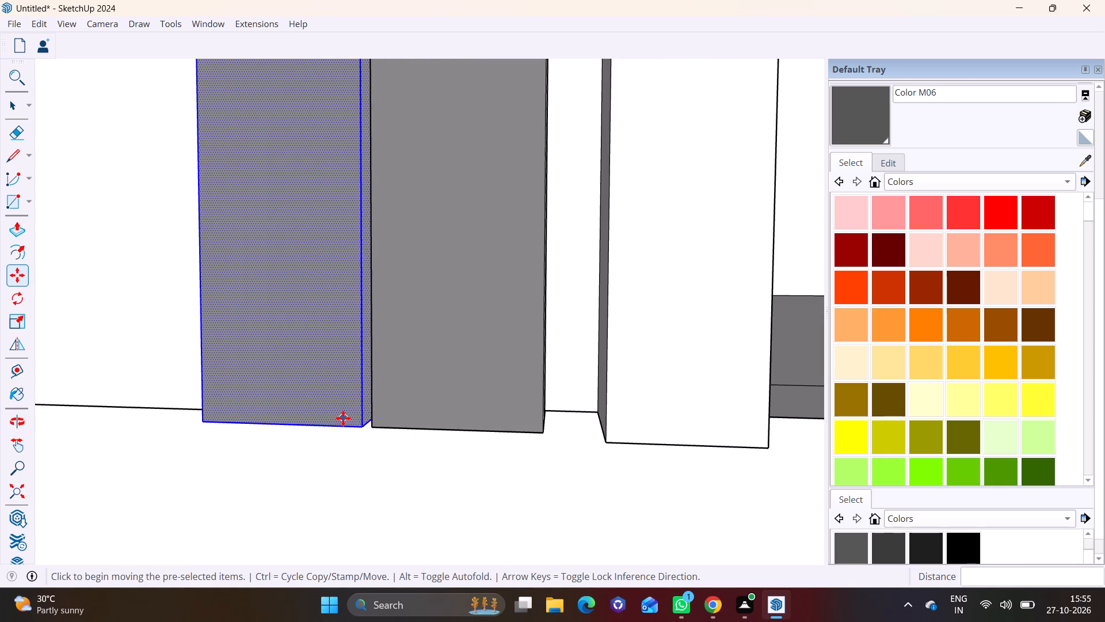
middle_click_drag(350, 418, 426, 411, "shift")
scroll(430, 410, "up", 3)
middle_click_drag(447, 412, 475, 414)
left_click(450, 411)
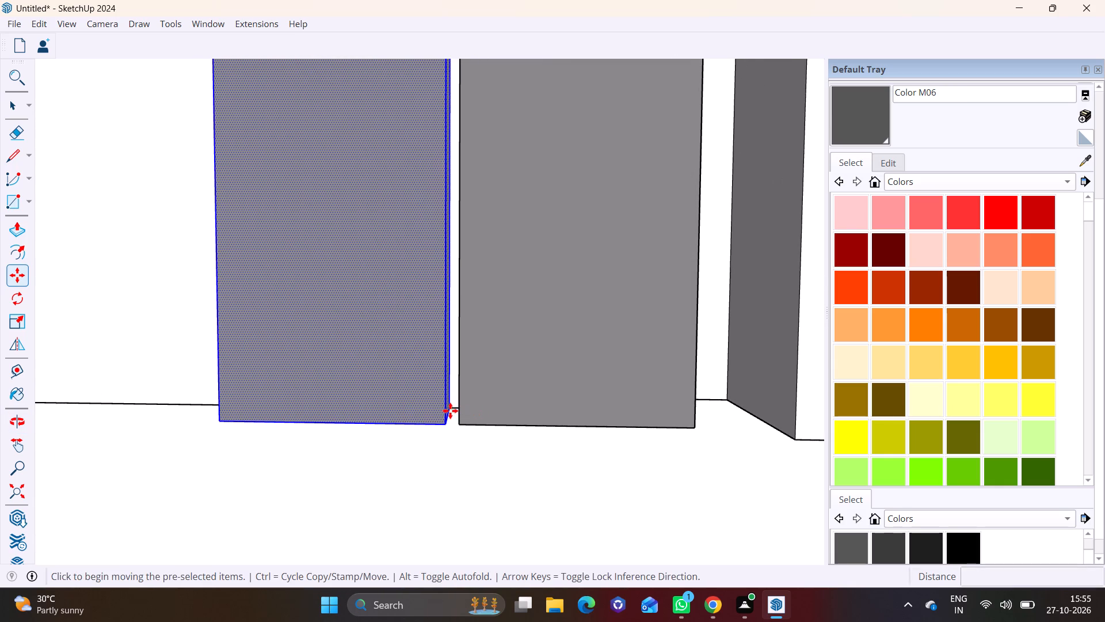
middle_click_drag(234, 405, 395, 399, "shift")
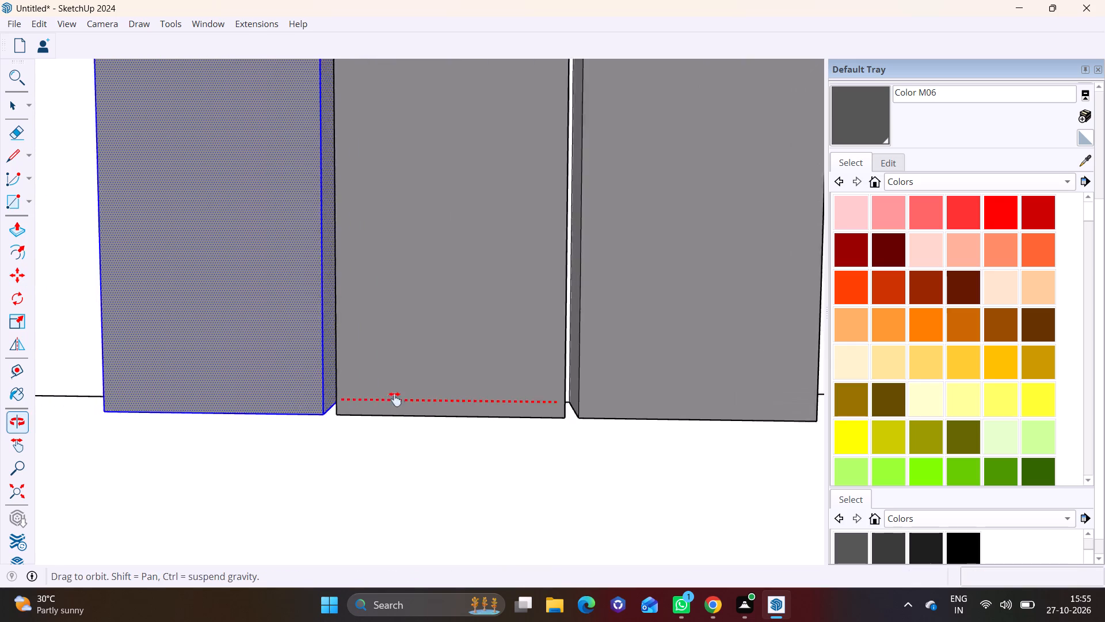
middle_click_drag(395, 399, 402, 399, "shift")
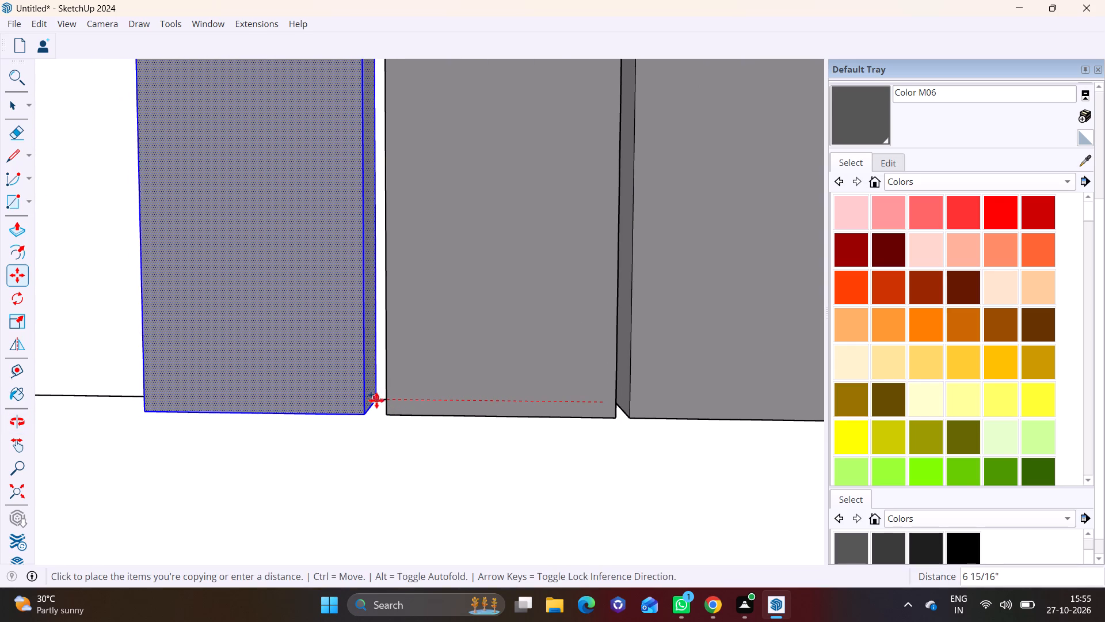
left_click(378, 401)
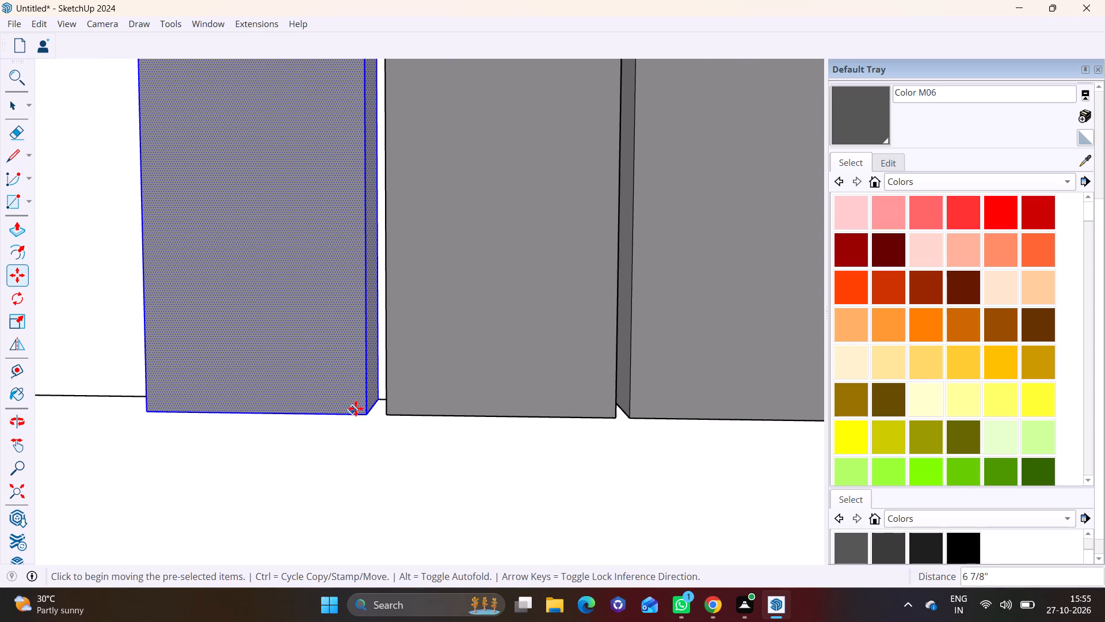
Copy the newest slat twice along the strip away from the balconies, offset about 7" and about 6 13/16".
left_click(378, 403)
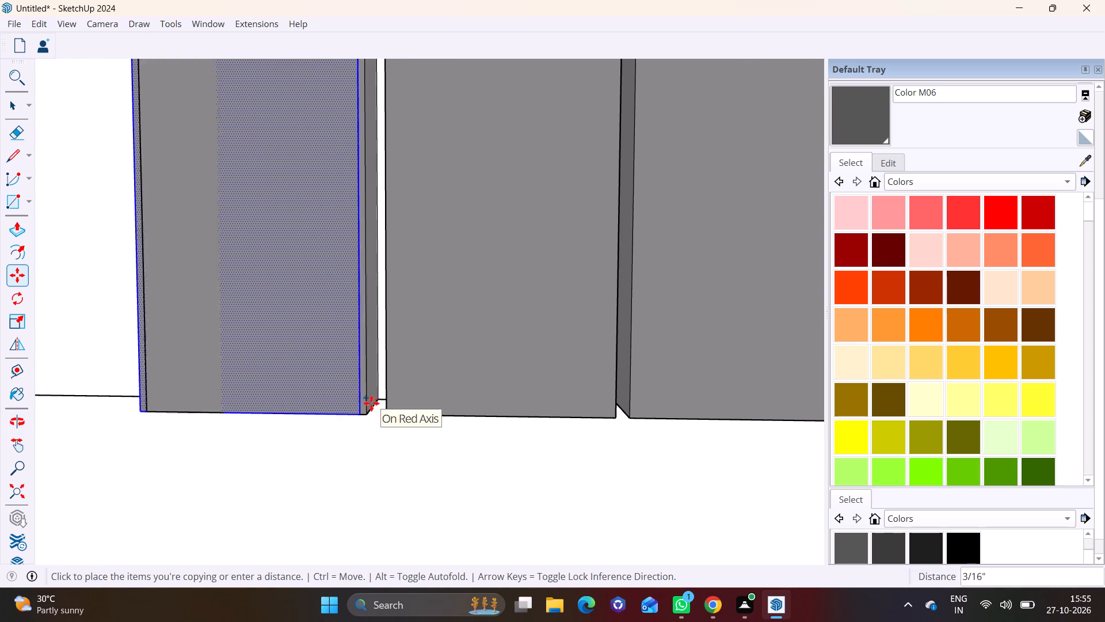
middle_click_drag(177, 389, 440, 351)
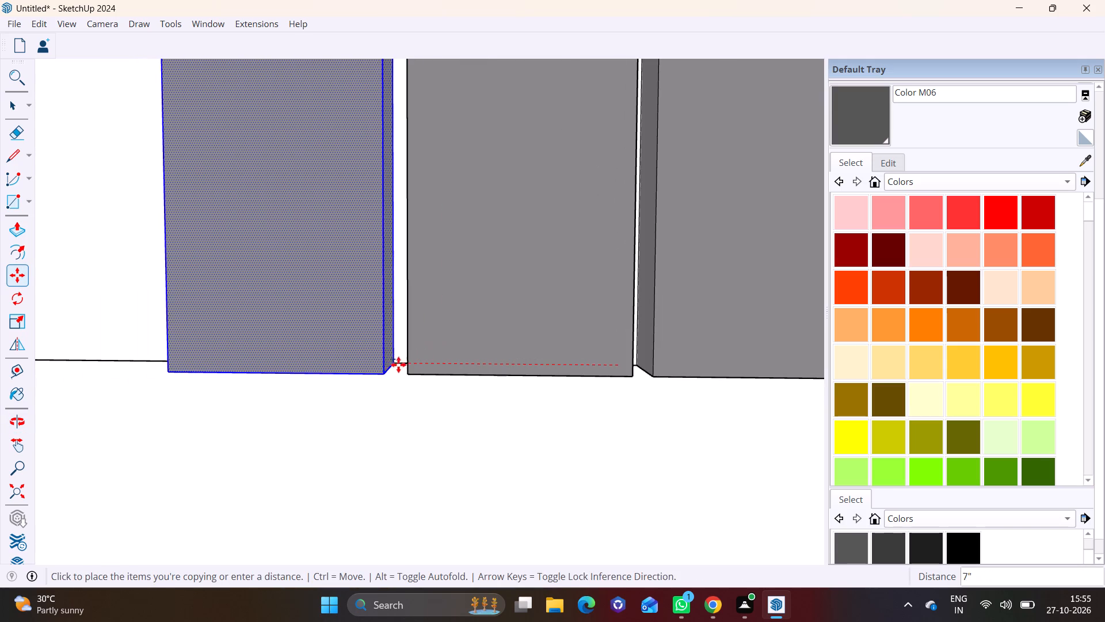
left_click(400, 365)
left_click(400, 366)
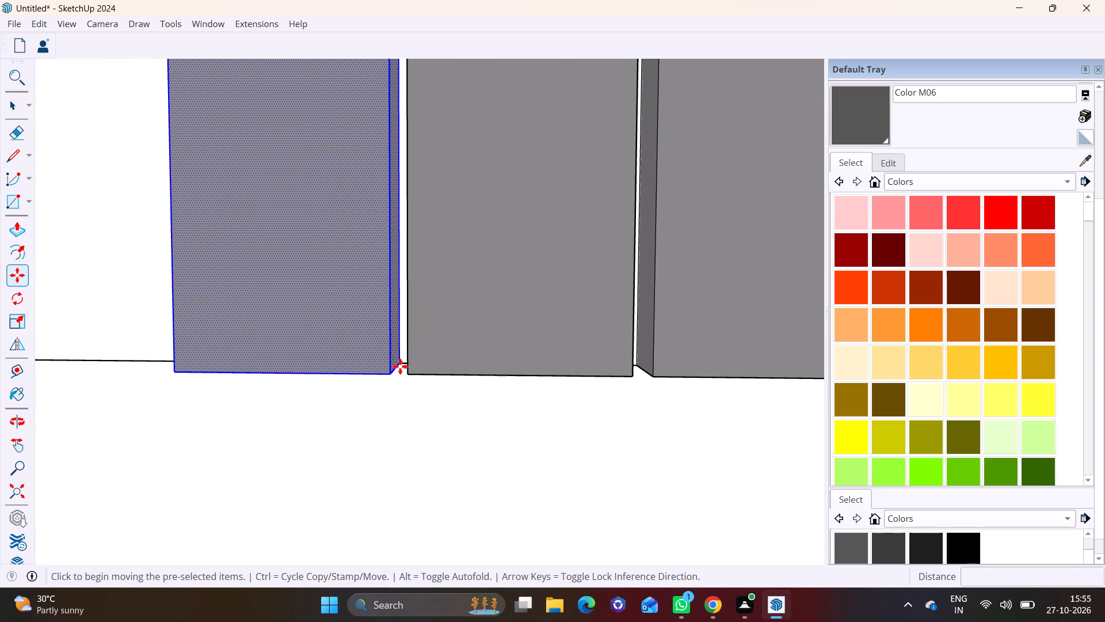
middle_click_drag(313, 367, 525, 390, "shift")
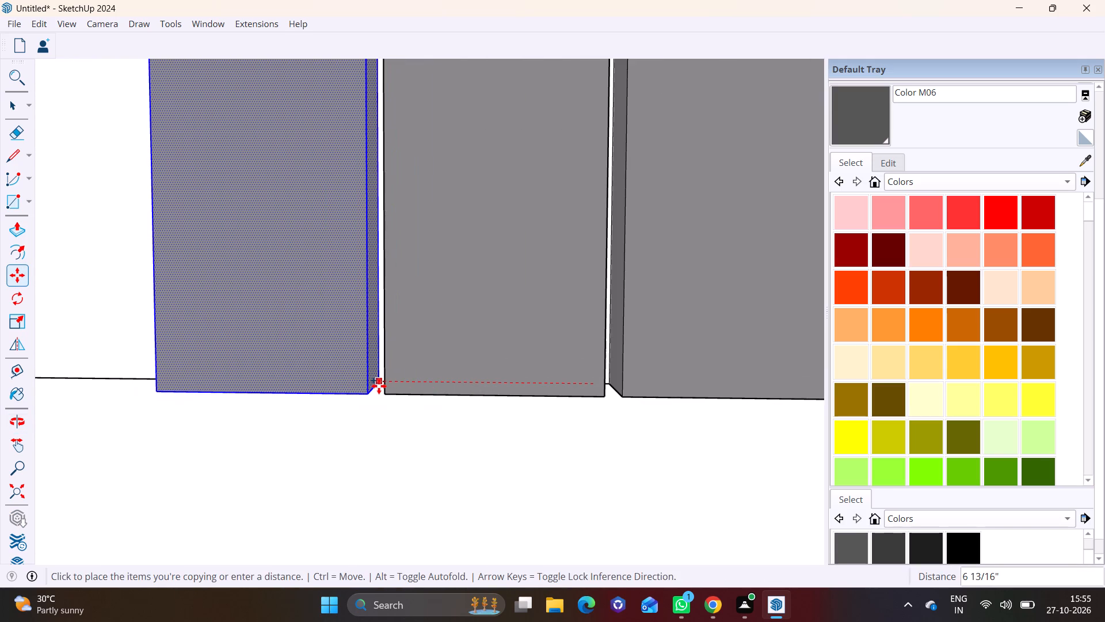
left_click(379, 386)
Copy the newest slat about 6 3/4" along the strip, away from the balconies, using its bottom corner as reference.
middle_click_drag(384, 410, 409, 241)
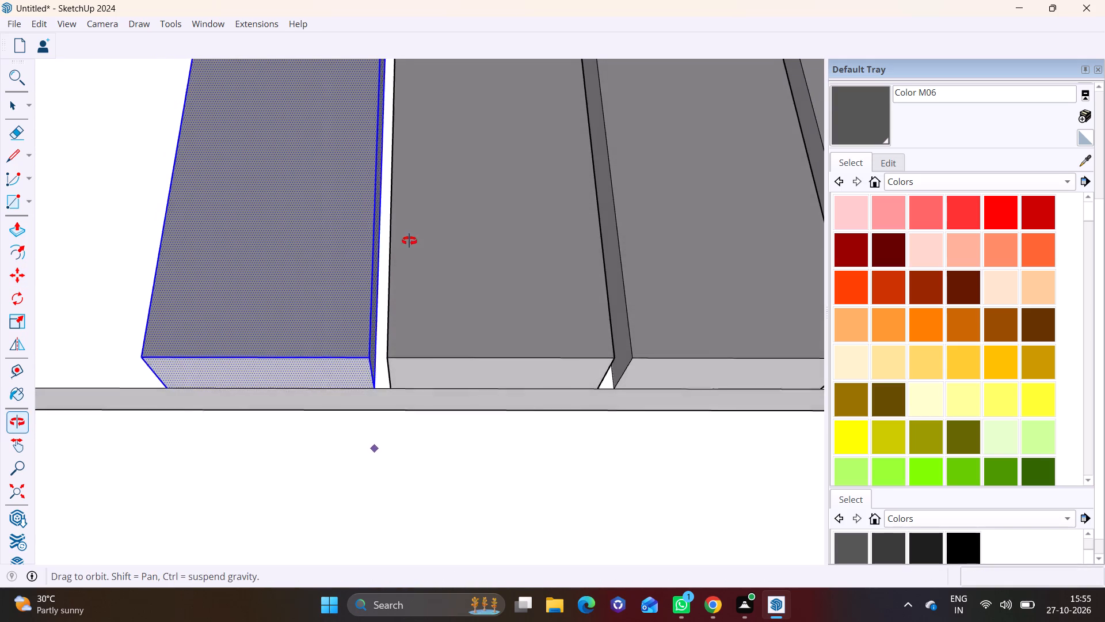
middle_click_drag(409, 241, 416, 231)
scroll(403, 321, "down", 11)
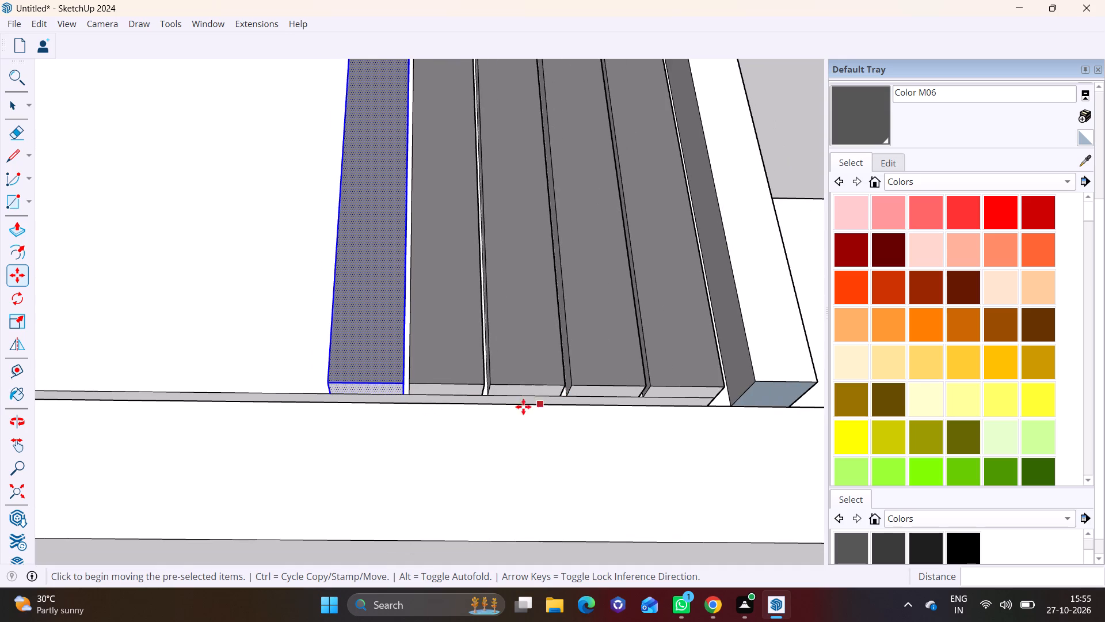
middle_click_drag(444, 409, 592, 438)
scroll(554, 438, "up", 6)
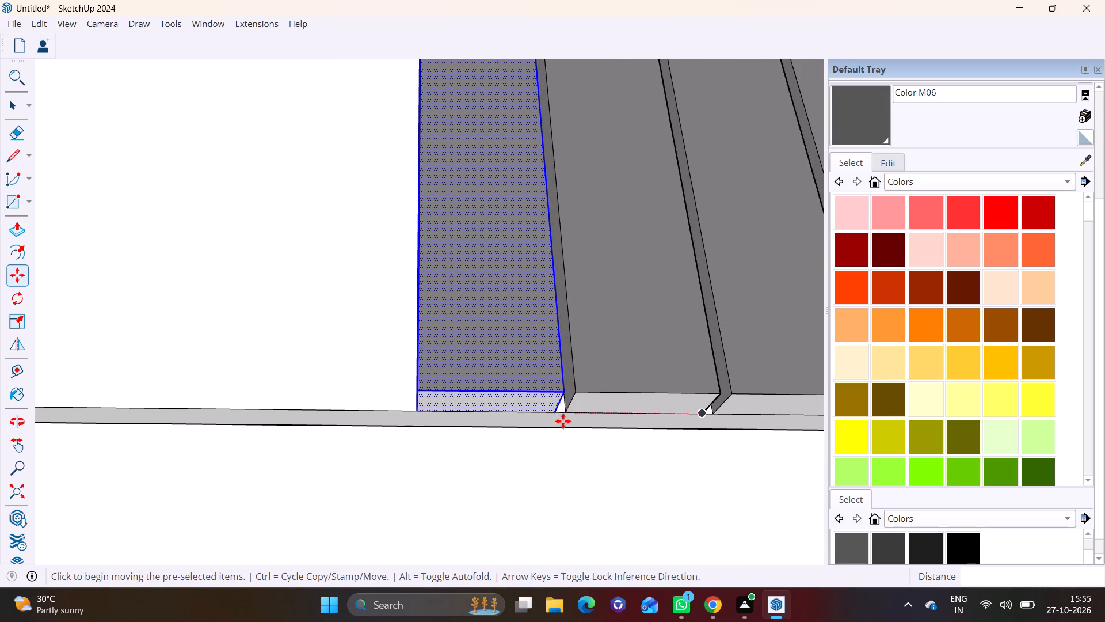
left_click(553, 412)
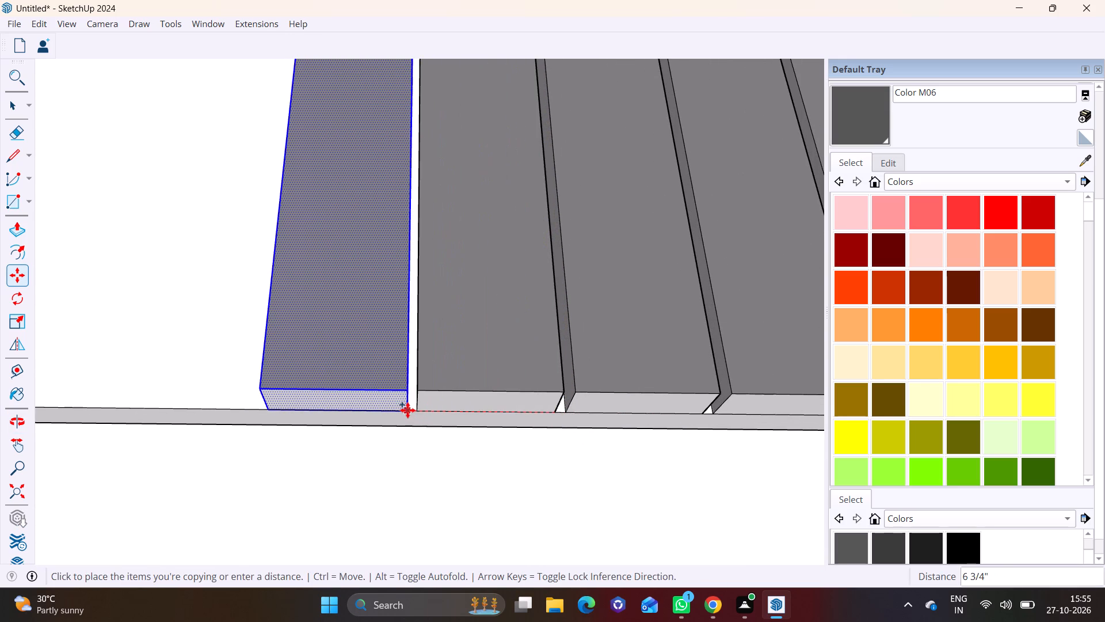
left_click(407, 410)
Add two more slats along the strip, copying the newest one about 6 15/16" away from the balconies each time.
left_click(407, 411)
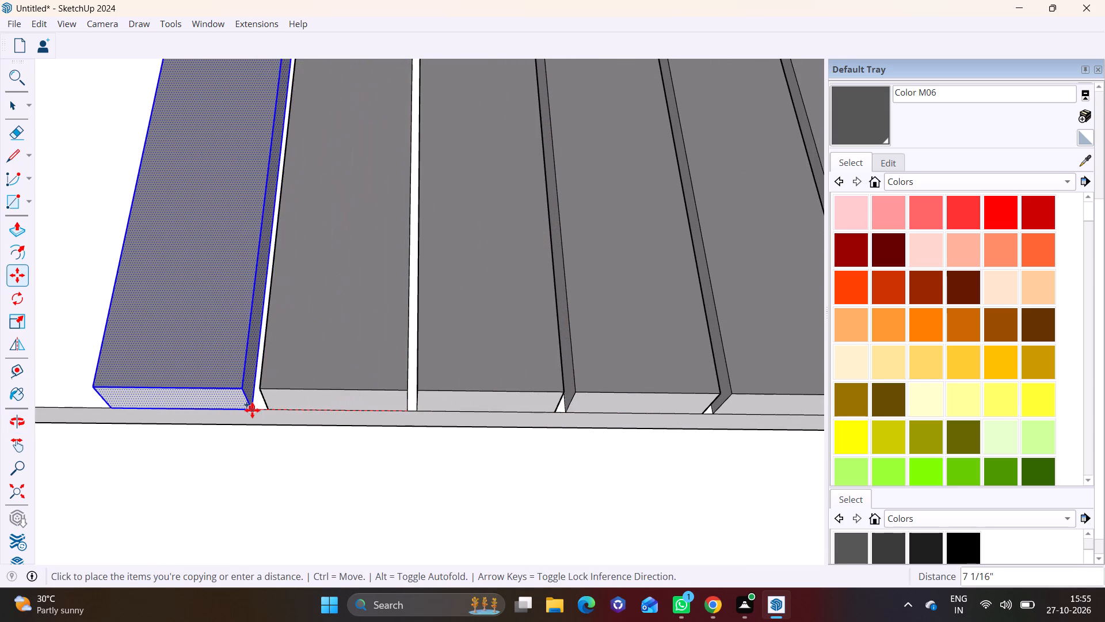
scroll(248, 410, "down", 1)
middle_click_drag(248, 410, 460, 432, "shift")
scroll(459, 437, "up", 3)
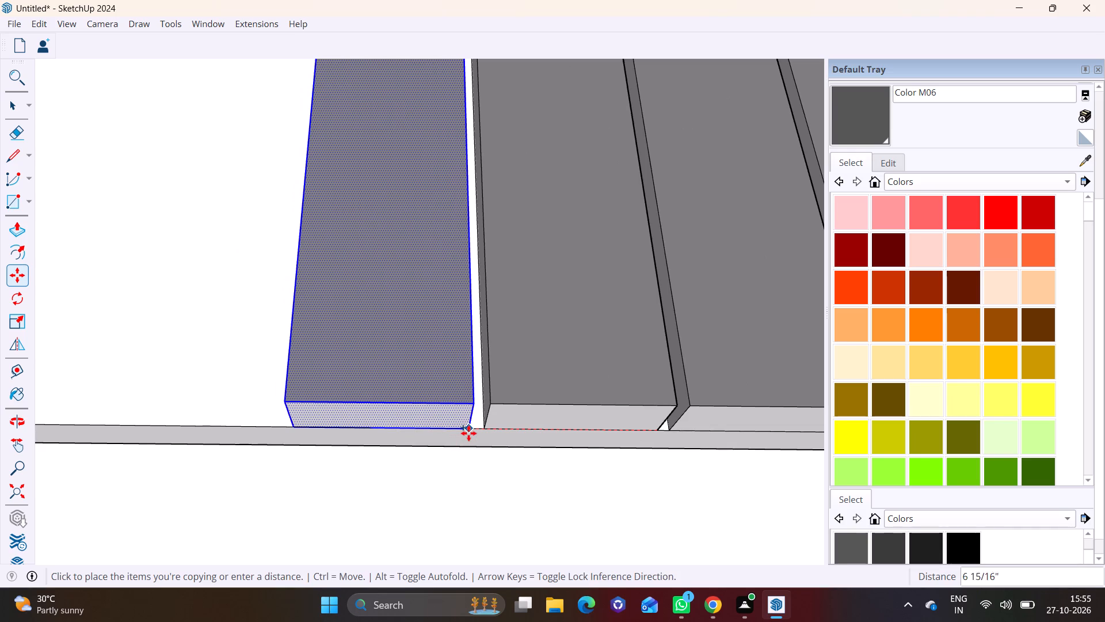
left_click(471, 433)
left_click(468, 429)
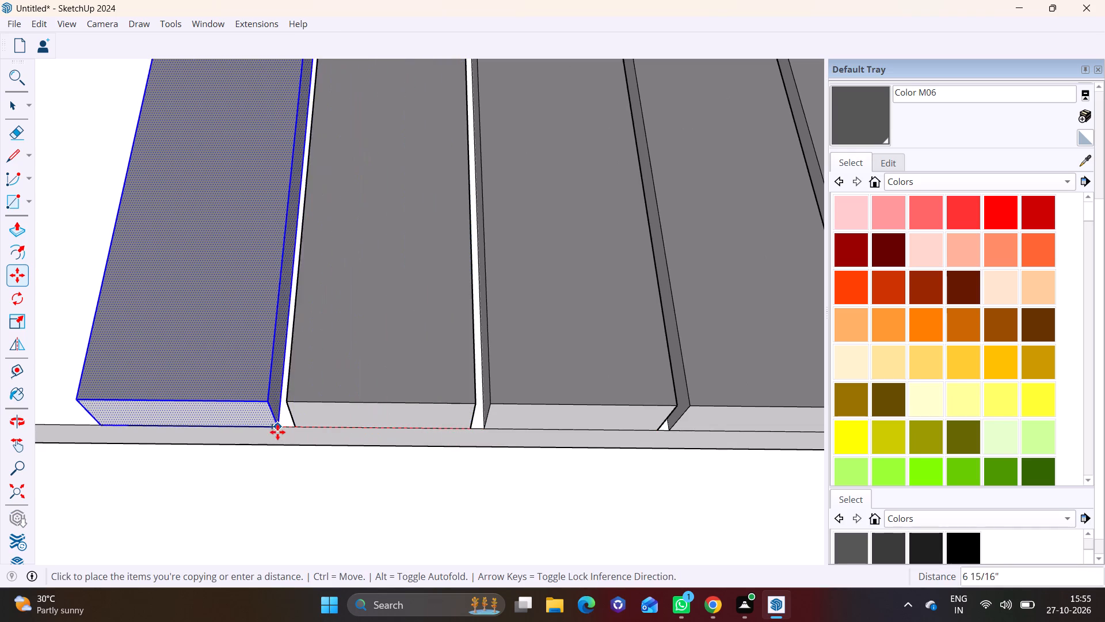
left_click(283, 427)
Copy the newest slat twice along the strip away from the balconies, offset about 6 3/4" and about 6 5/8".
middle_click_drag(312, 430, 599, 446, "shift")
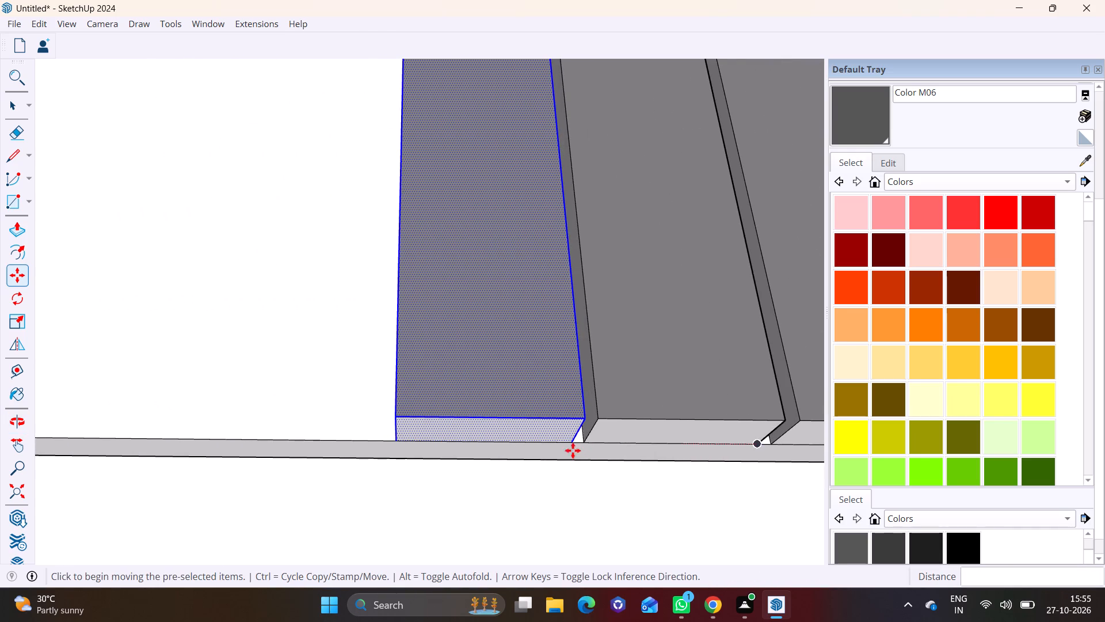
left_click(573, 447)
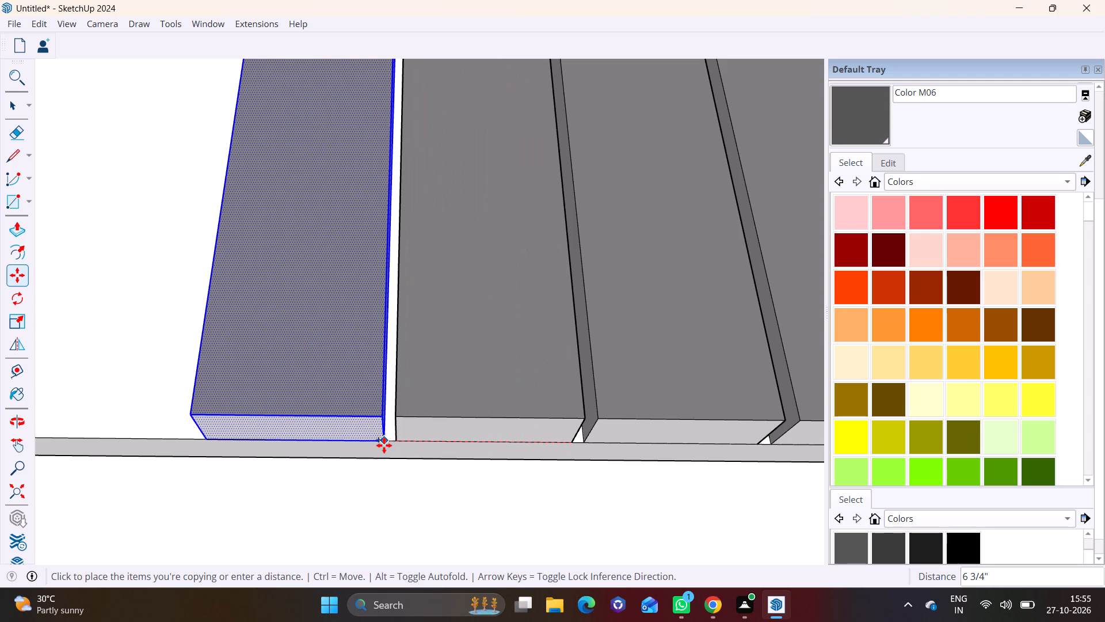
left_click(384, 445)
left_click(387, 442)
scroll(263, 439, "down", 7)
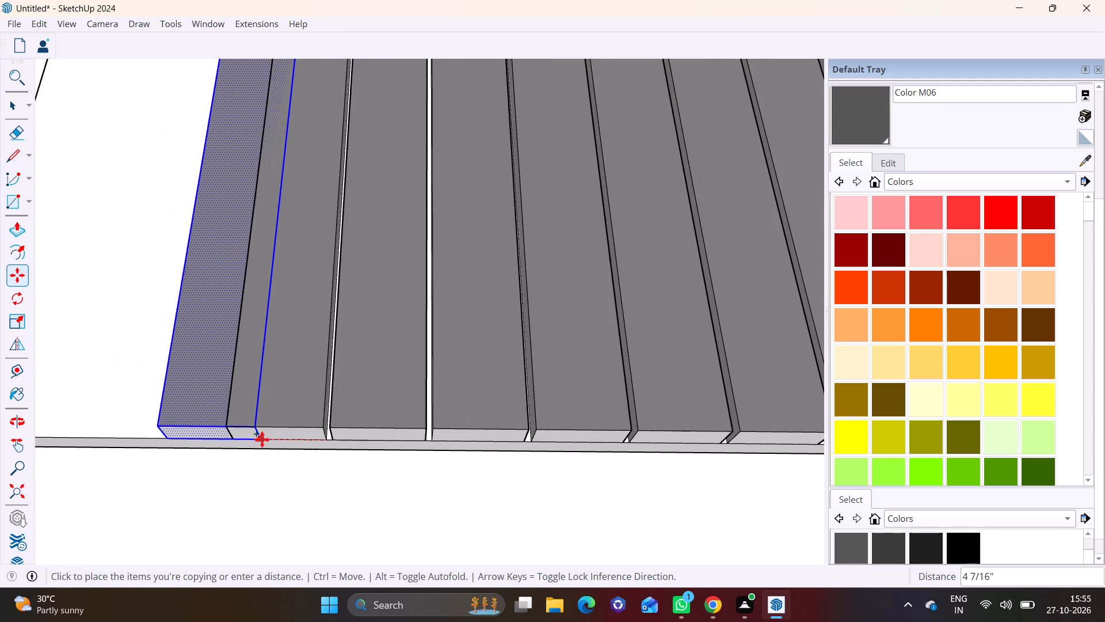
scroll(260, 441, "down", 5)
middle_click_drag(215, 432, 361, 445, "shift")
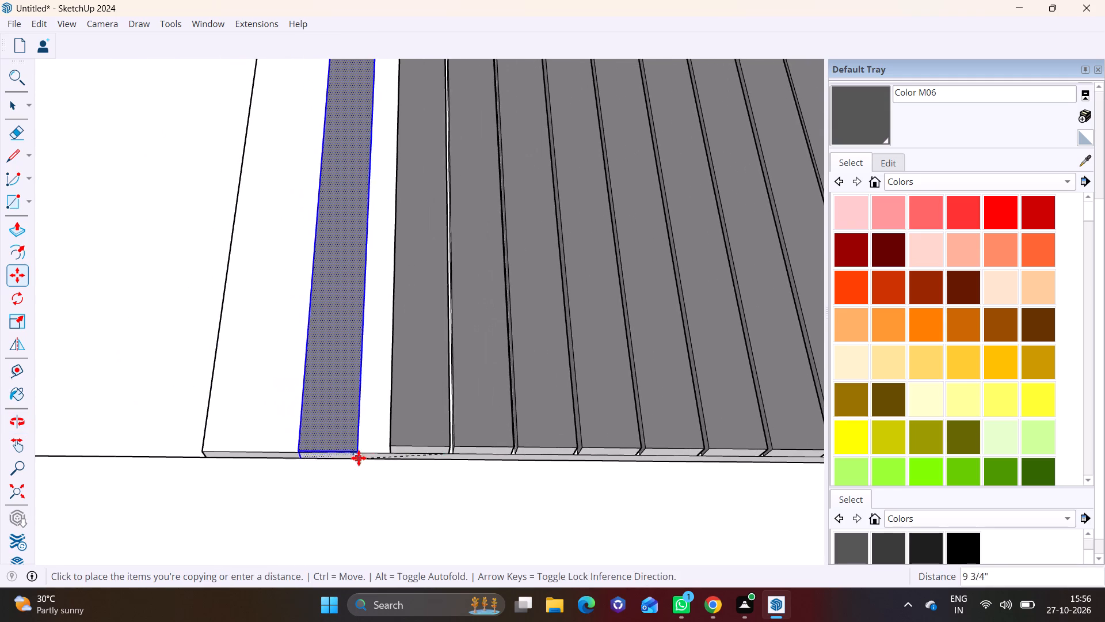
scroll(359, 458, "up", 7)
left_click(410, 442)
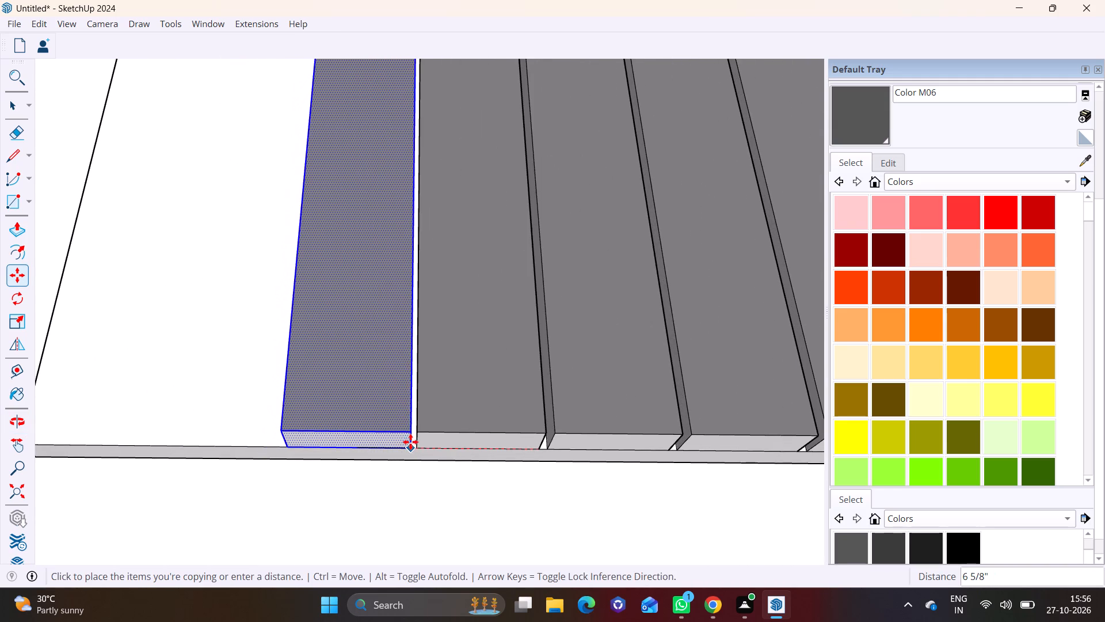
Copy the newest slat twice to reach the strip's outer edge, offset about 6 11/16" and about 6 3/4".
left_click(408, 445)
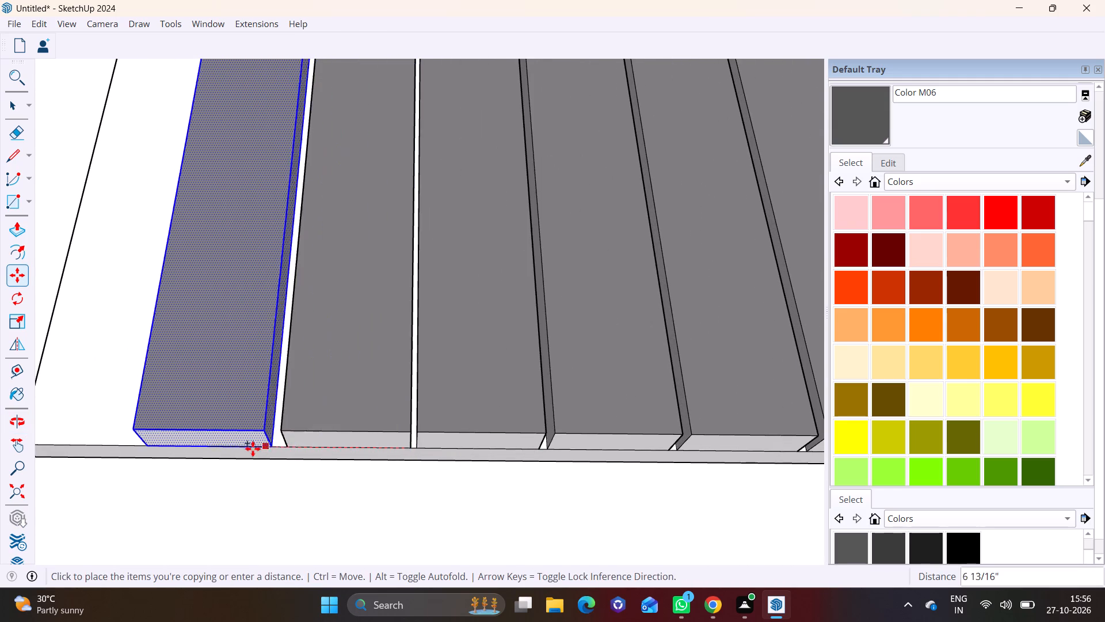
middle_click_drag(252, 448, 420, 461)
scroll(420, 461, "up", 3)
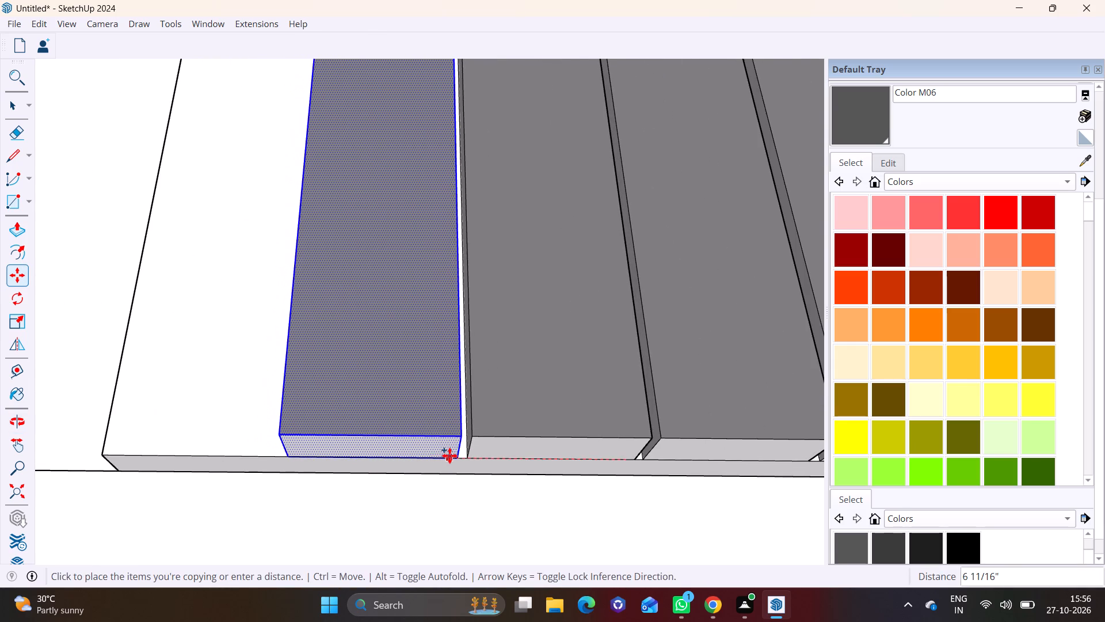
left_click(449, 456)
left_click(456, 456)
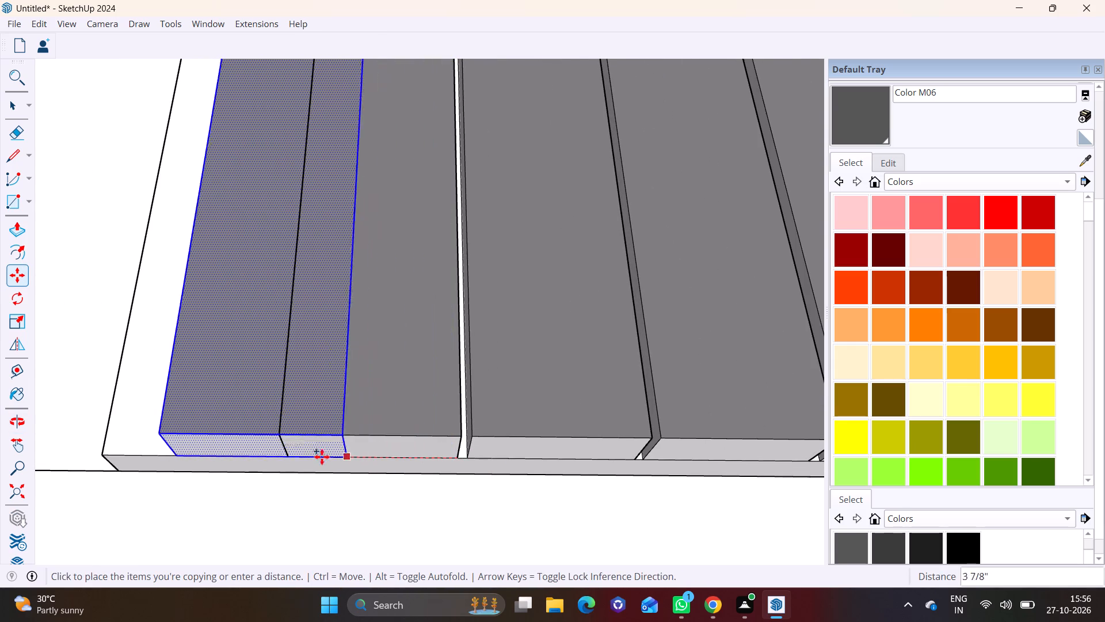
left_click(277, 450)
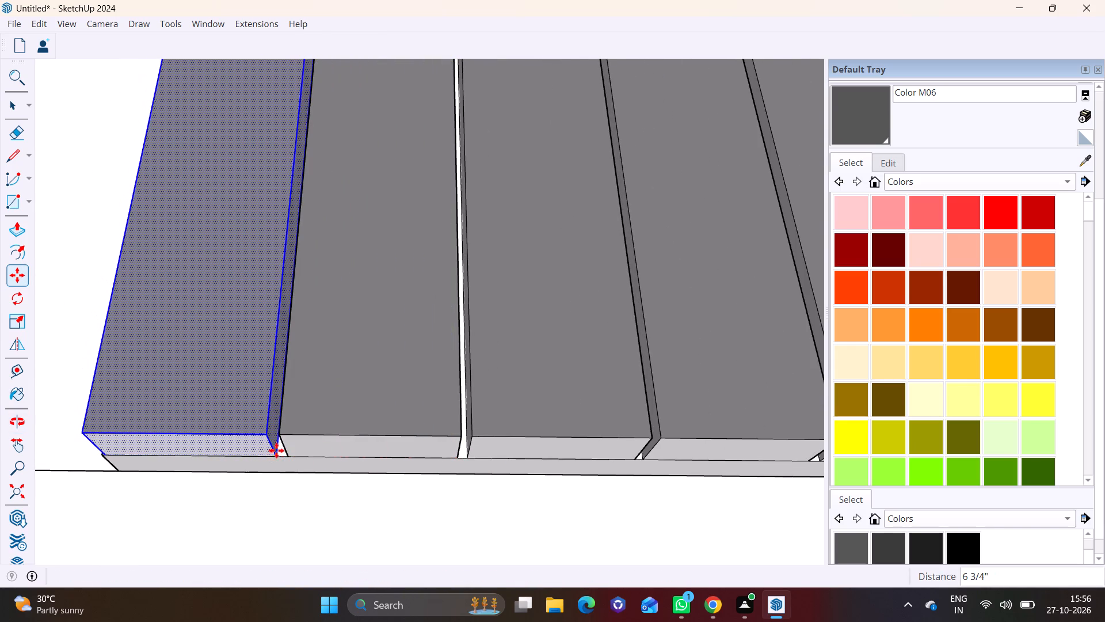
key("space")
left_click(251, 495)
Examine the slat spacing across the full width of the newly clad strip.
scroll(498, 427, "down", 9)
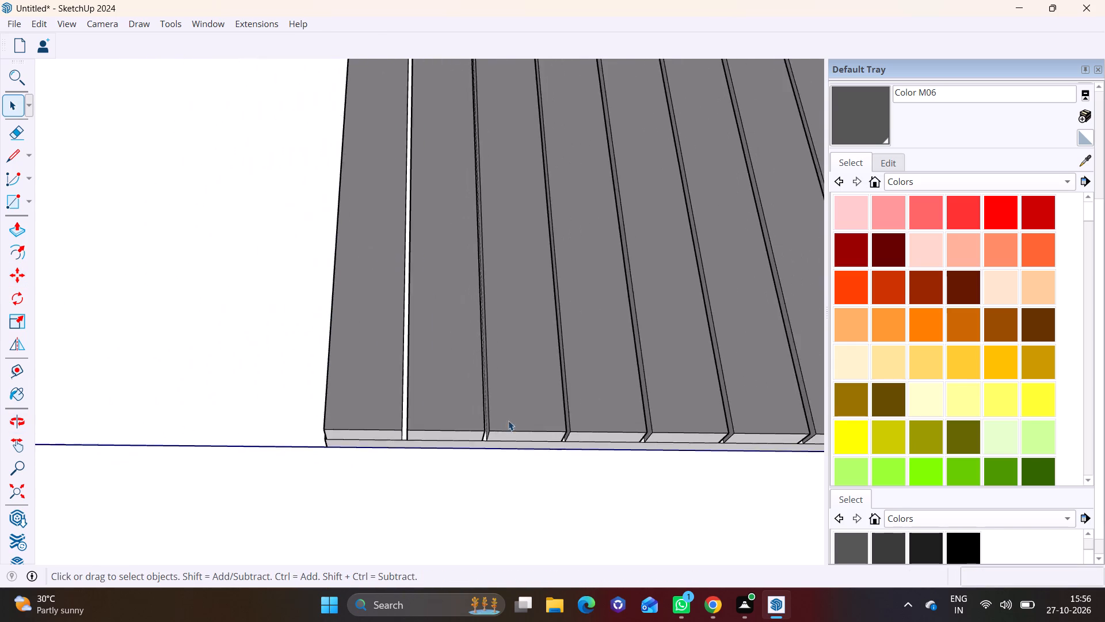
scroll(508, 420, "down", 4)
middle_click_drag(558, 389, 302, 386, "shift")
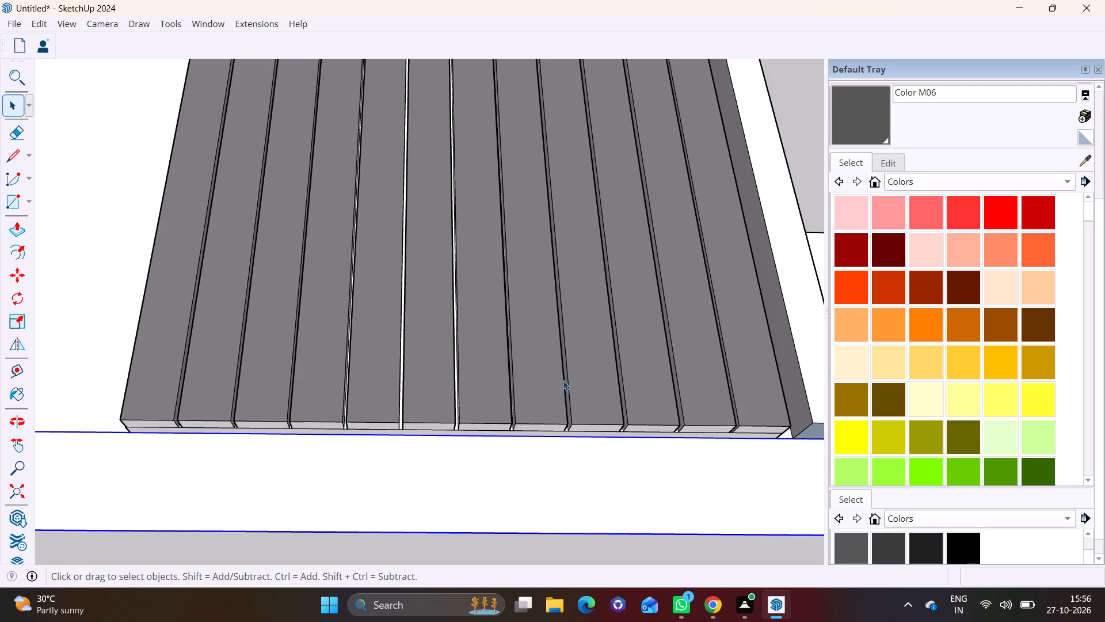
scroll(571, 384, "down", 15)
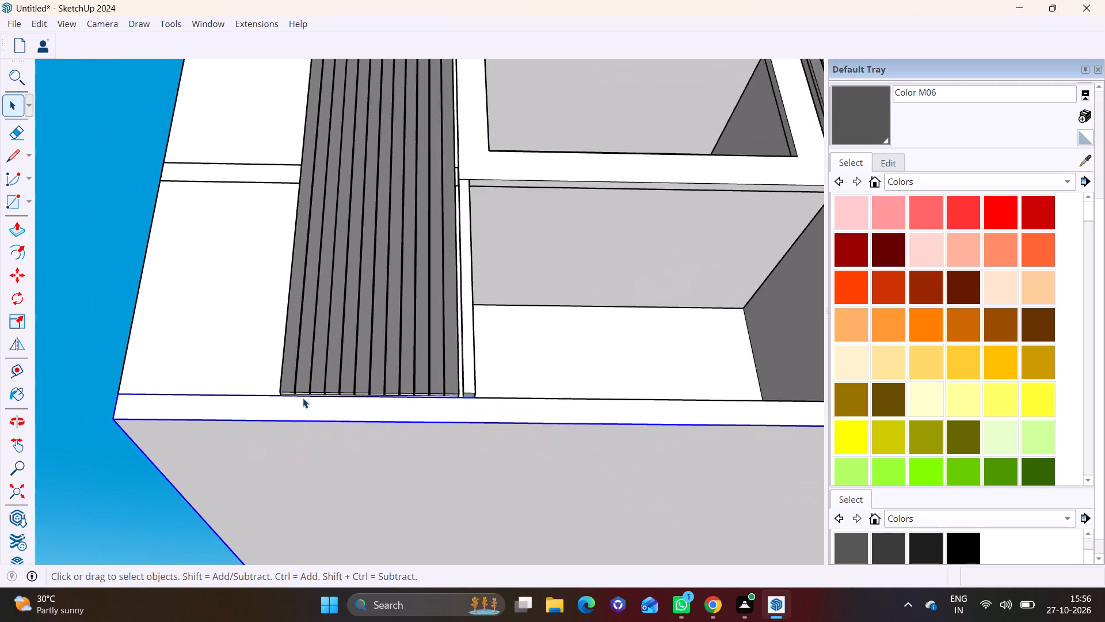
scroll(303, 398, "down", 3)
key("space")
middle_click_drag(334, 264, 344, 463)
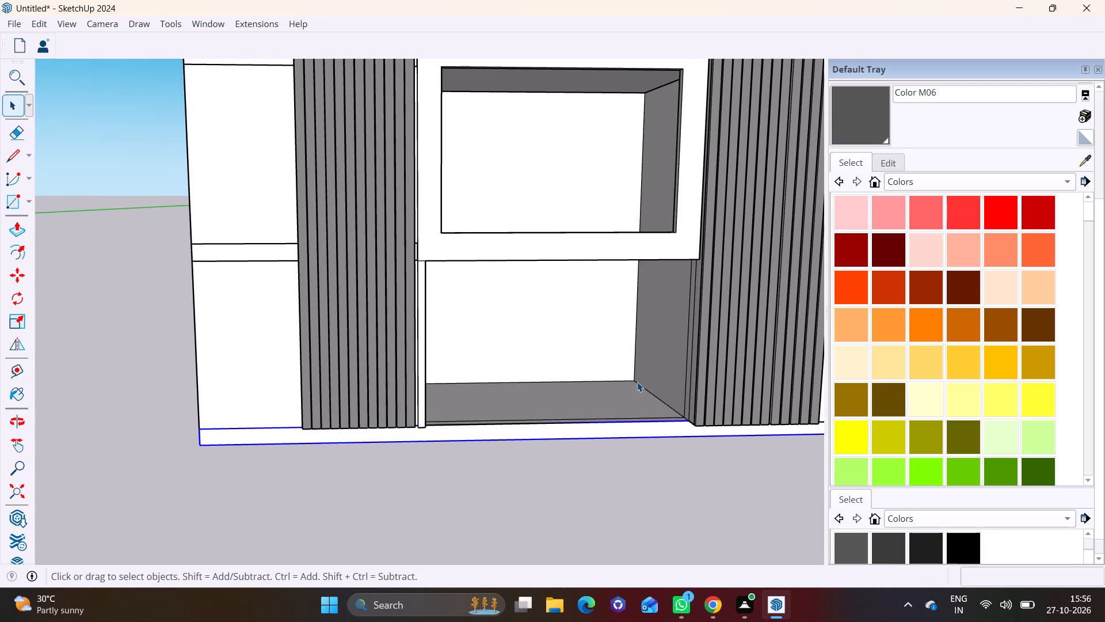
Inspect the bases of the slatted panels on both sides of the glass strip and window column.
middle_click_drag(609, 376, 152, 432, "shift")
scroll(190, 441, "up", 6)
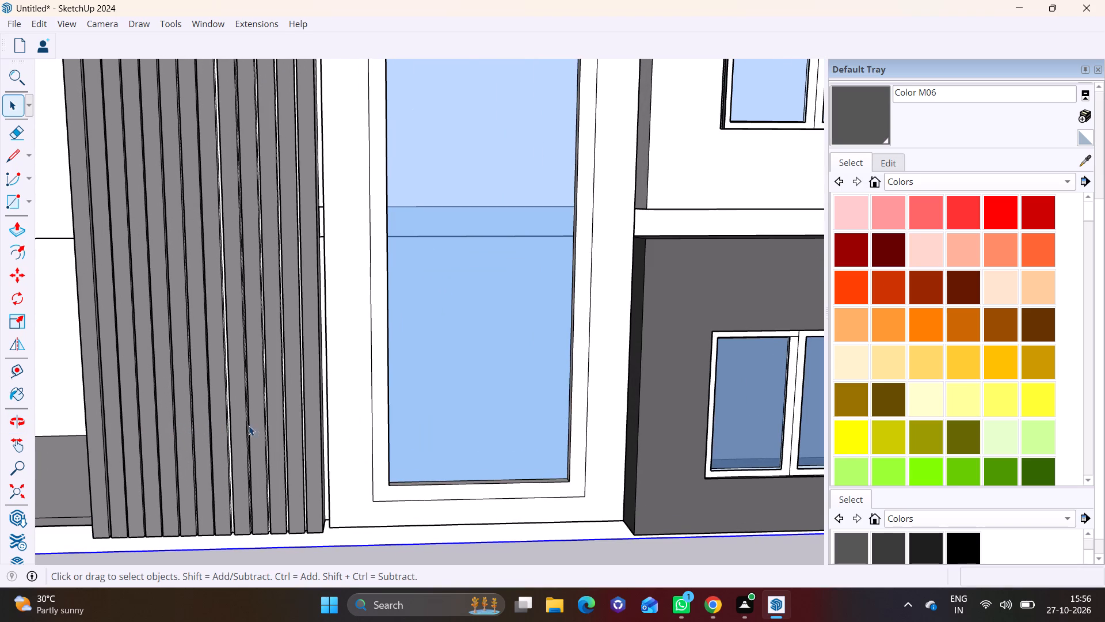
scroll(218, 471, "down", 7)
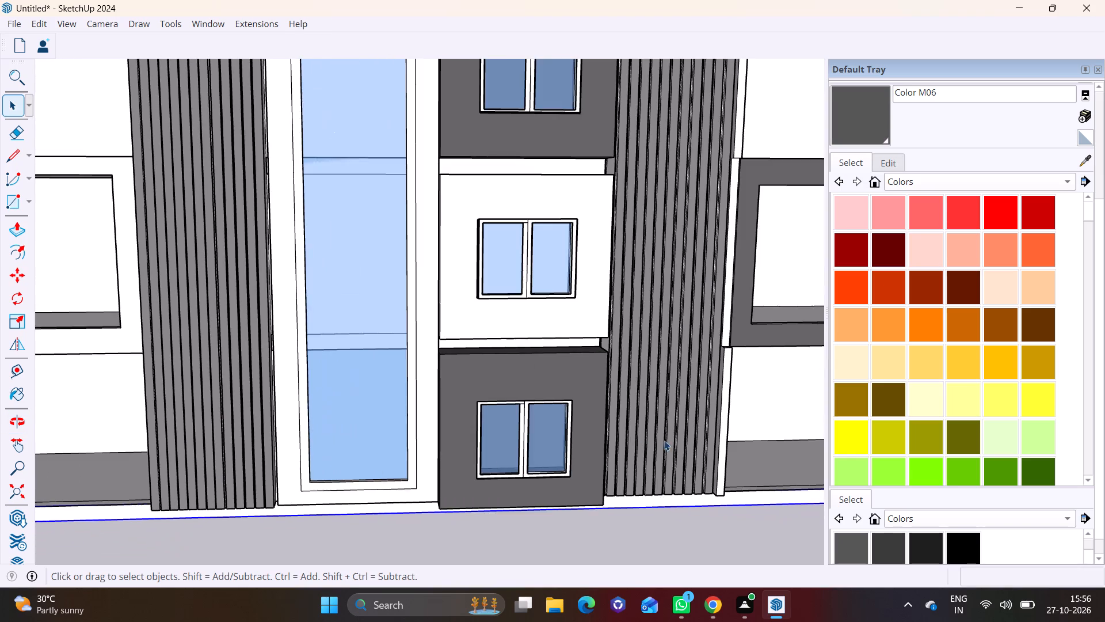
scroll(729, 424, "up", 2)
middle_click_drag(695, 438, 437, 427)
middle_click_drag(536, 474, 586, 385)
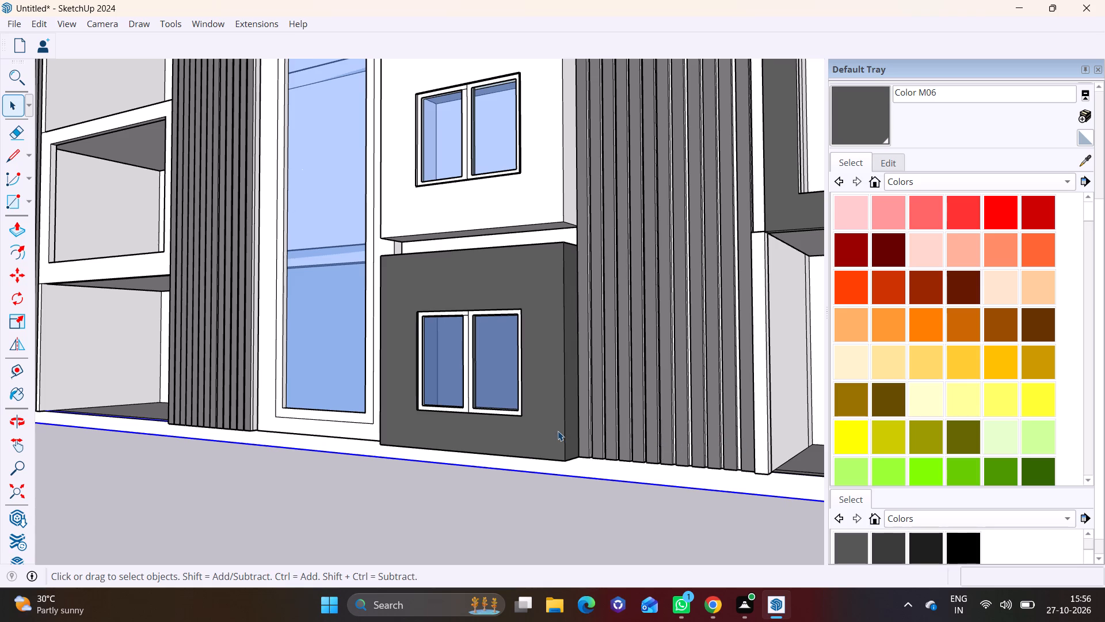
scroll(558, 431, "down", 2)
scroll(666, 450, "up", 8)
middle_click_drag(666, 449, 520, 437)
scroll(685, 438, "up", 1, "shift")
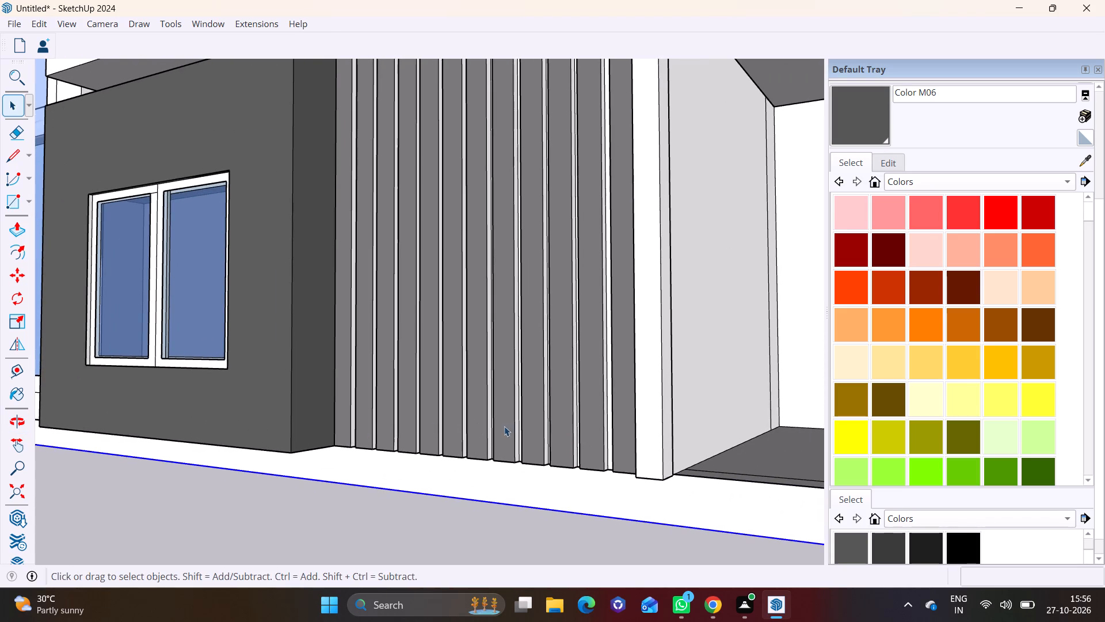
scroll(419, 441, "down", 7)
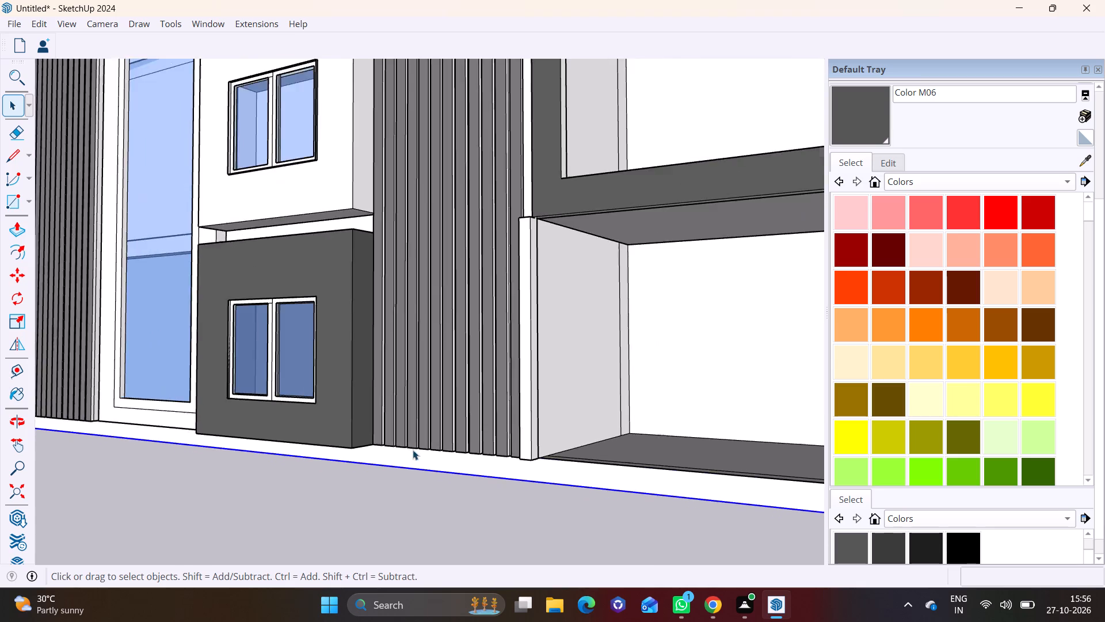
scroll(413, 450, "down", 1)
middle_click_drag(241, 447, 538, 497, "shift")
scroll(376, 462, "up", 12)
middle_click_drag(374, 450, 549, 455)
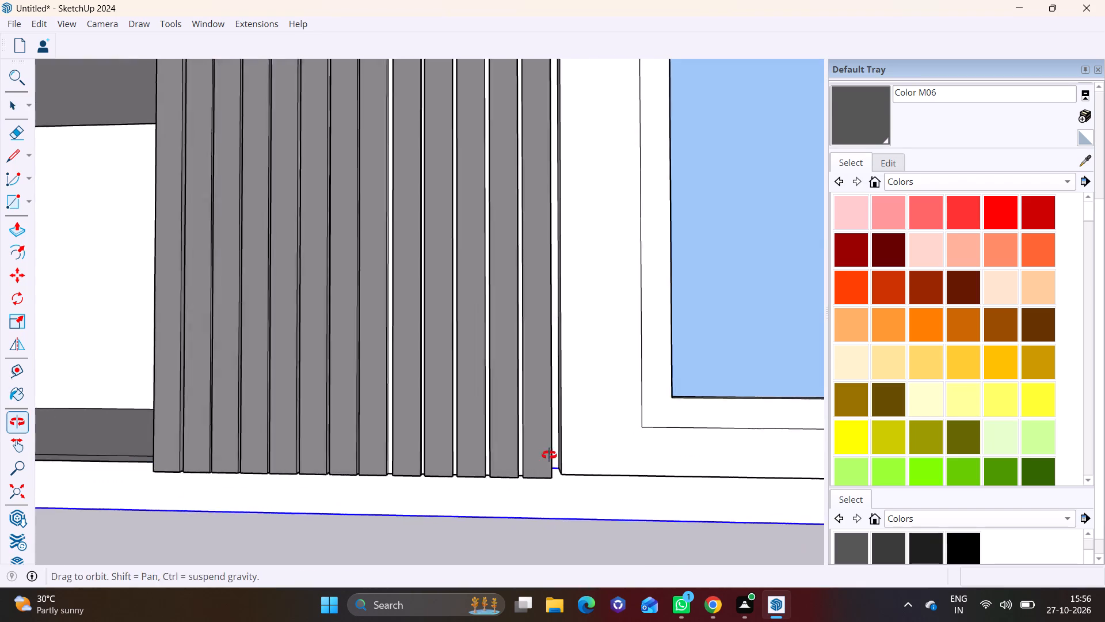
middle_click_drag(549, 455, 558, 454)
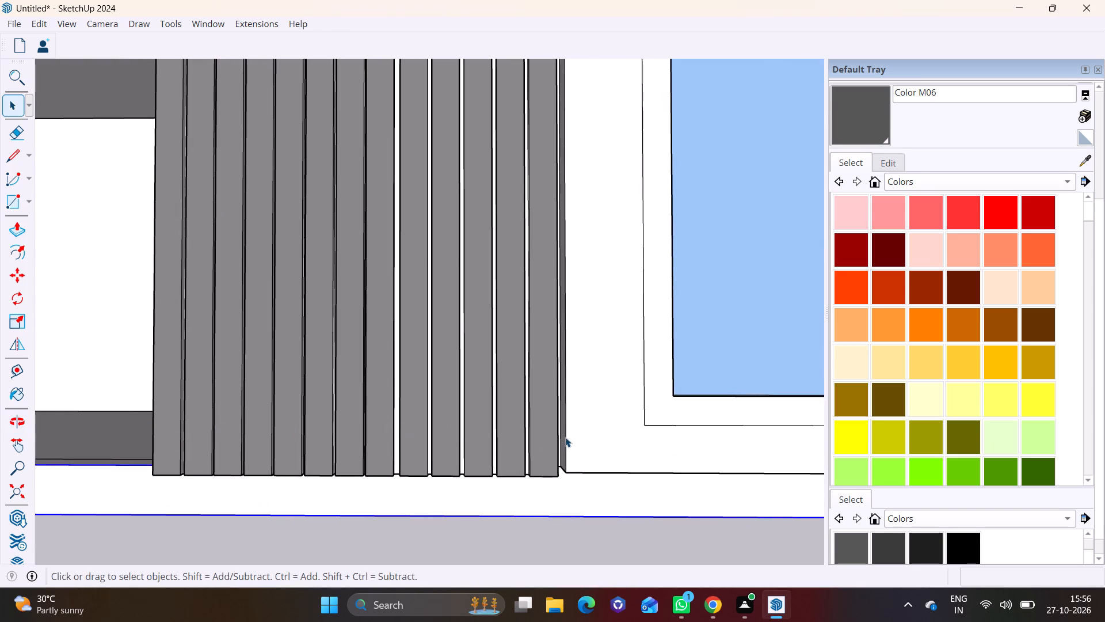
Review the newly clad strip beside the balconies and the whole facade, and clear the selection.
scroll(318, 454, "down", 7)
middle_click_drag(268, 449, 535, 446)
middle_click_drag(90, 437, 401, 459, "shift")
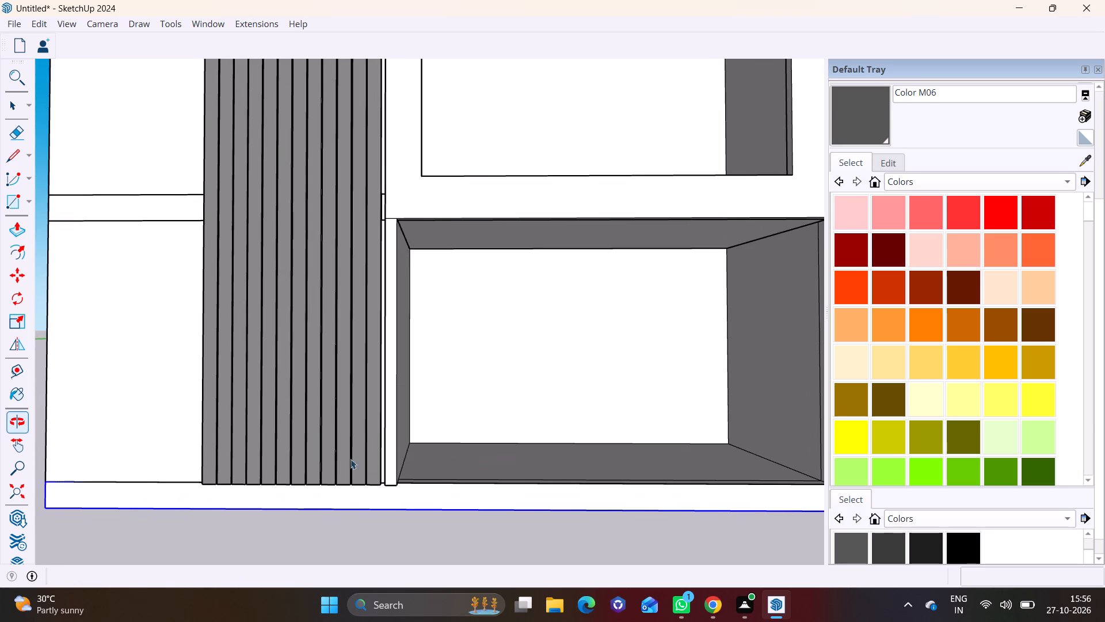
scroll(299, 464, "up", 3)
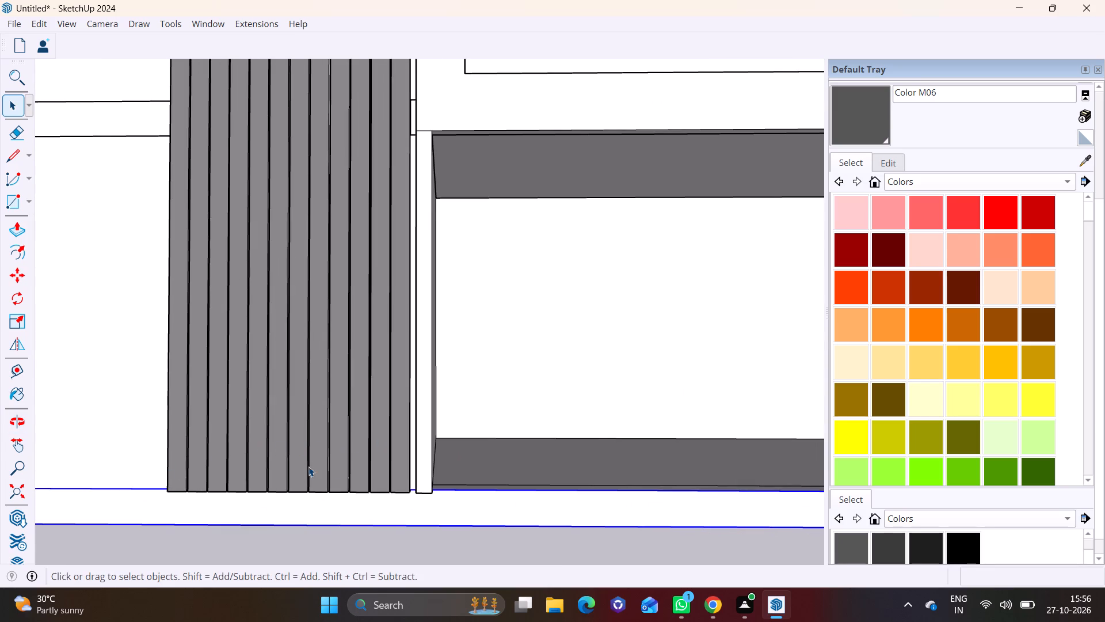
scroll(308, 466, "down", 15)
scroll(242, 448, "down", 7)
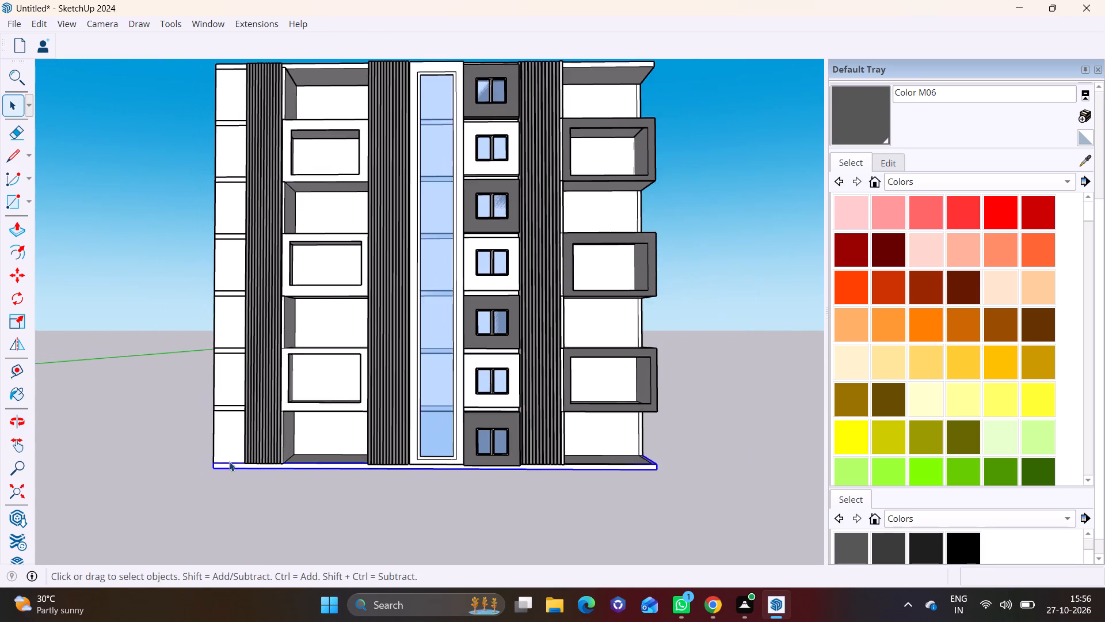
middle_click_drag(204, 469, 172, 473)
left_click(161, 494)
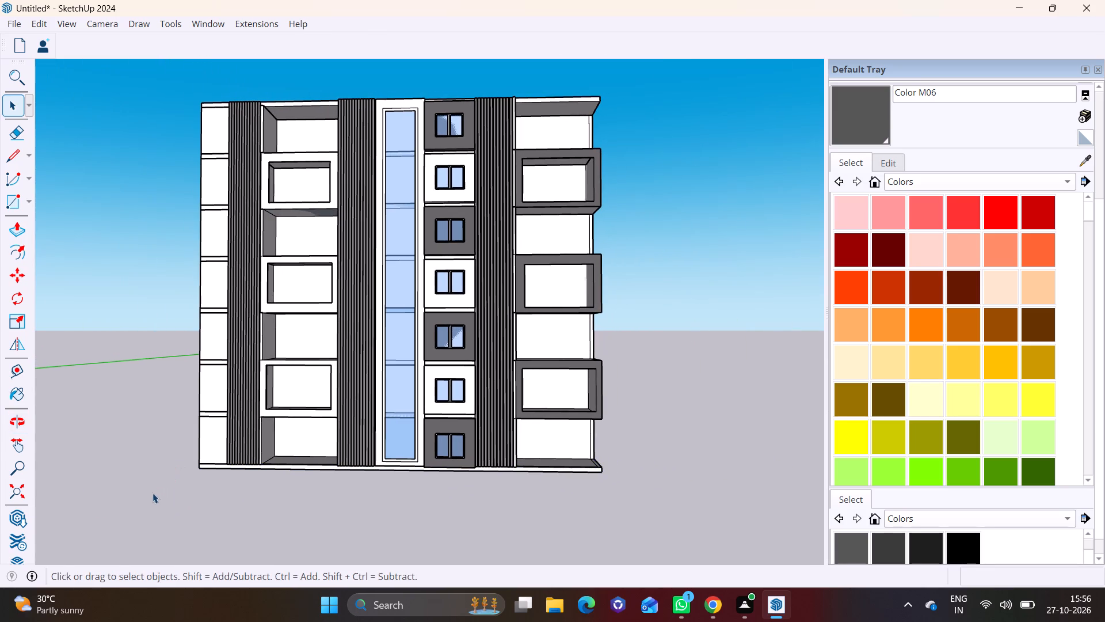
Push/Pull the base slab's end face about 4' 3 5/8" outward on the building's plain side beyond the outer slatted panel.
middle_click_drag(196, 472, 477, 463)
scroll(200, 466, "up", 4)
middle_click_drag(198, 464, 230, 460, "shift")
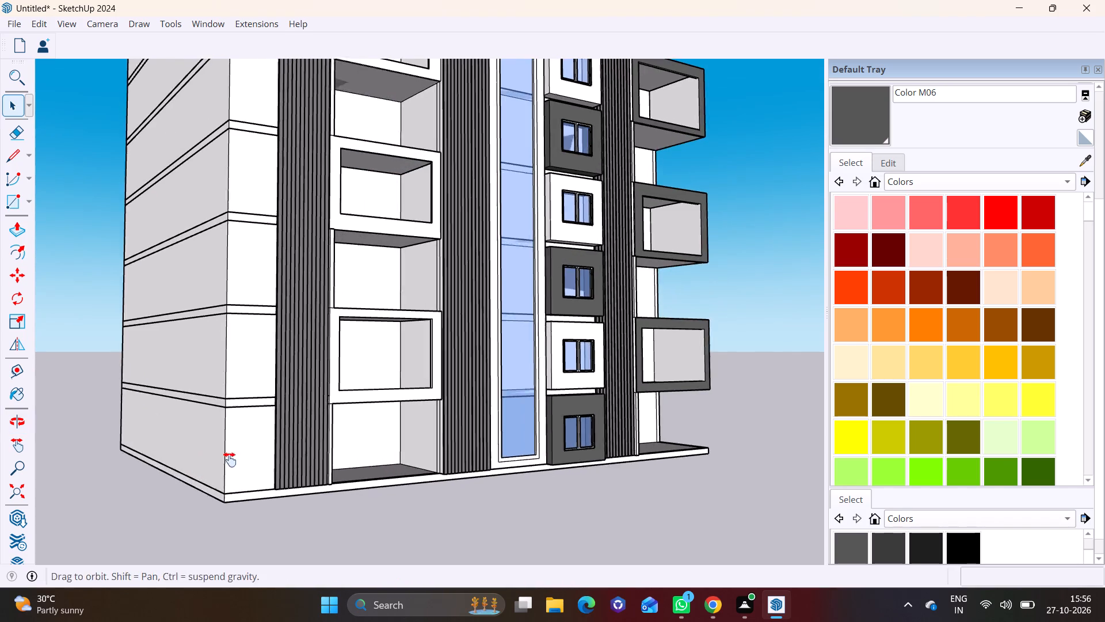
middle_click_drag(230, 460, 291, 456, "shift")
scroll(263, 487, "up", 7)
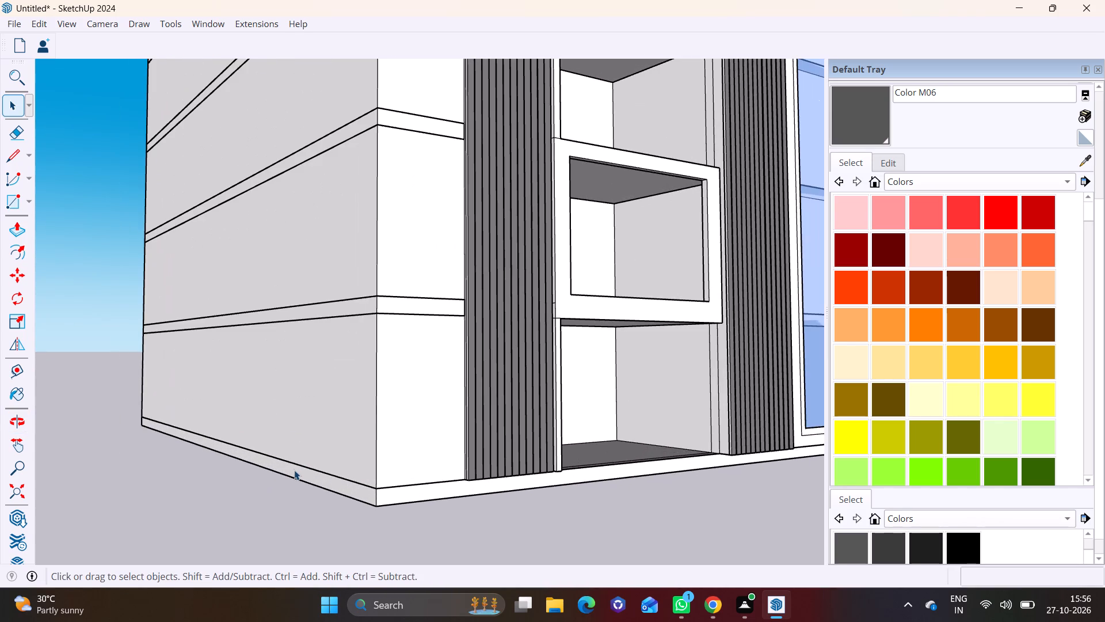
triple_click(294, 470)
left_click(294, 470)
double_click(294, 471)
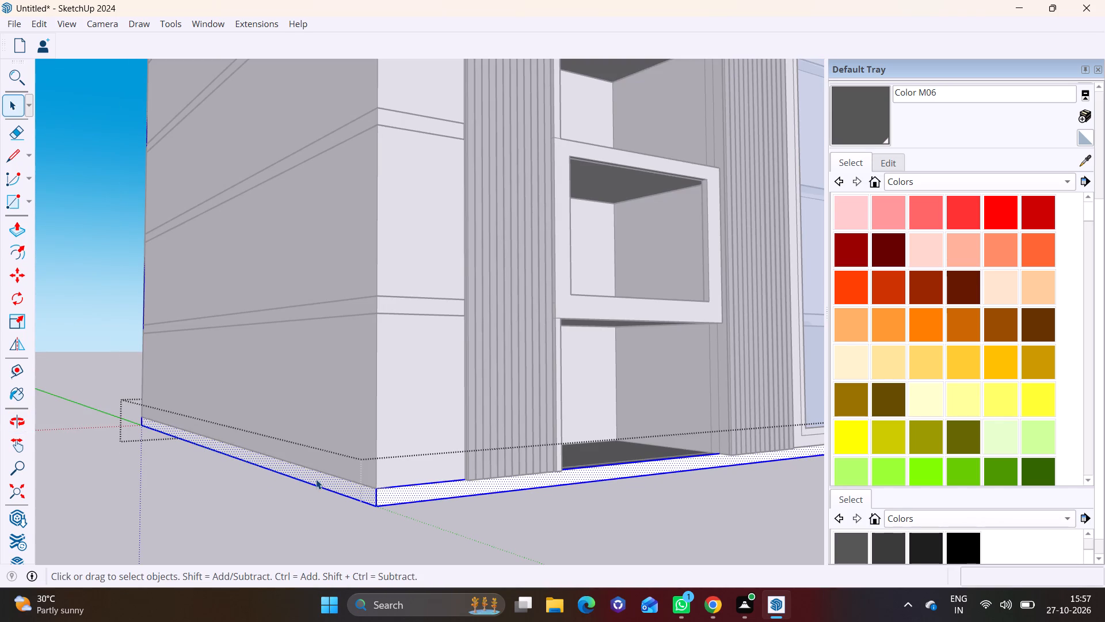
left_click(316, 479)
left_click(19, 228)
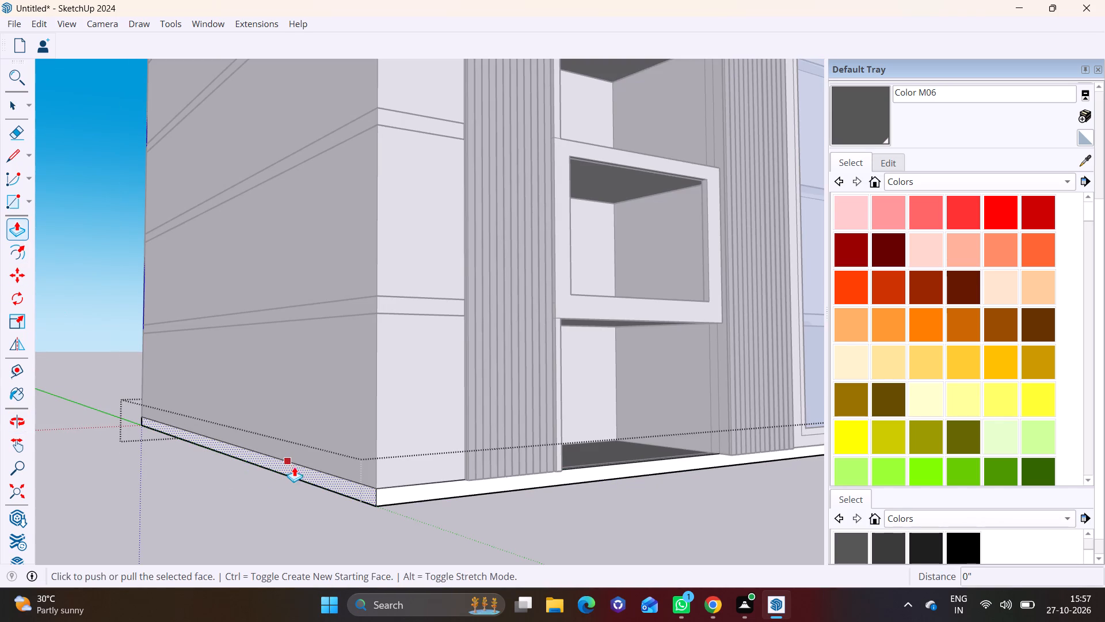
left_click(298, 469)
left_click(239, 478)
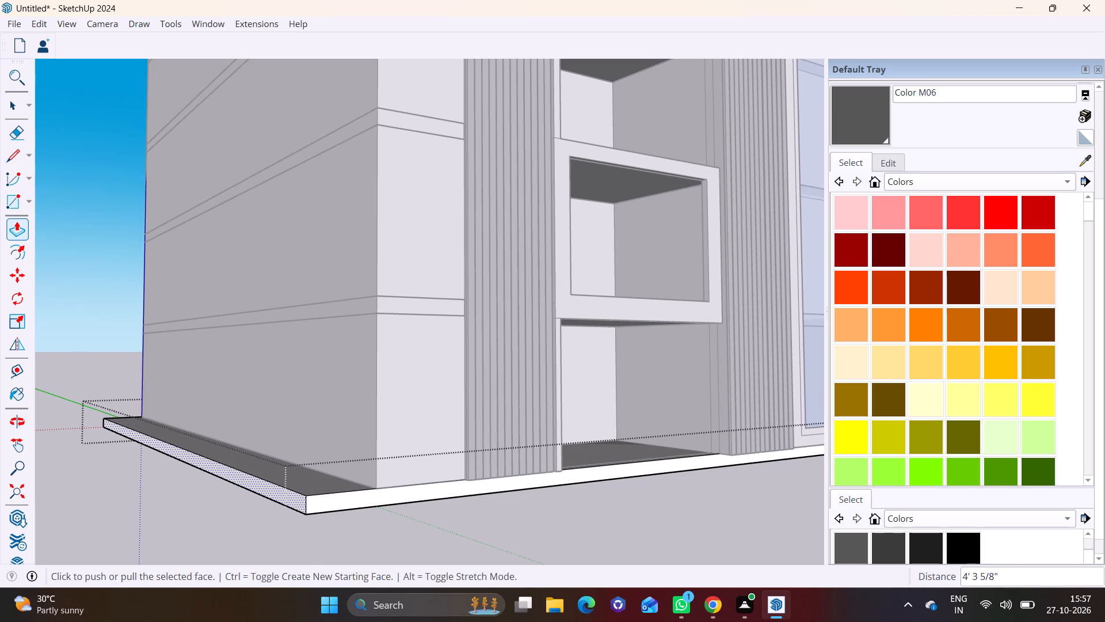
Push/Pull the ground storey's side wall outward about 4' 3 5/8", flush with the extended base slab.
left_click(18, 108)
left_click(242, 346)
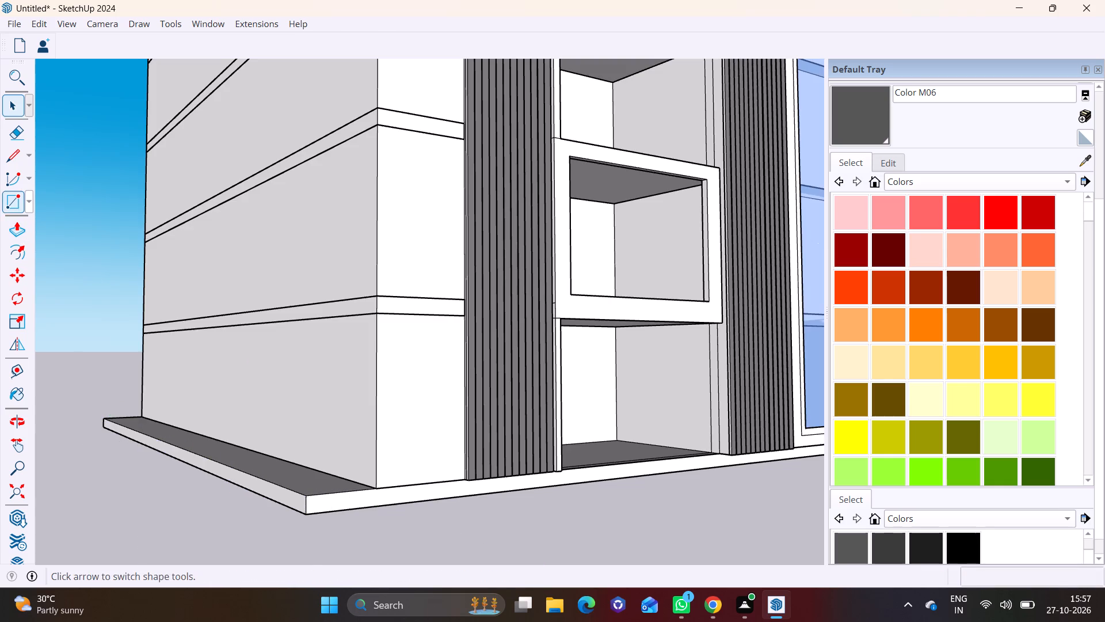
left_click(235, 388)
left_click(14, 224)
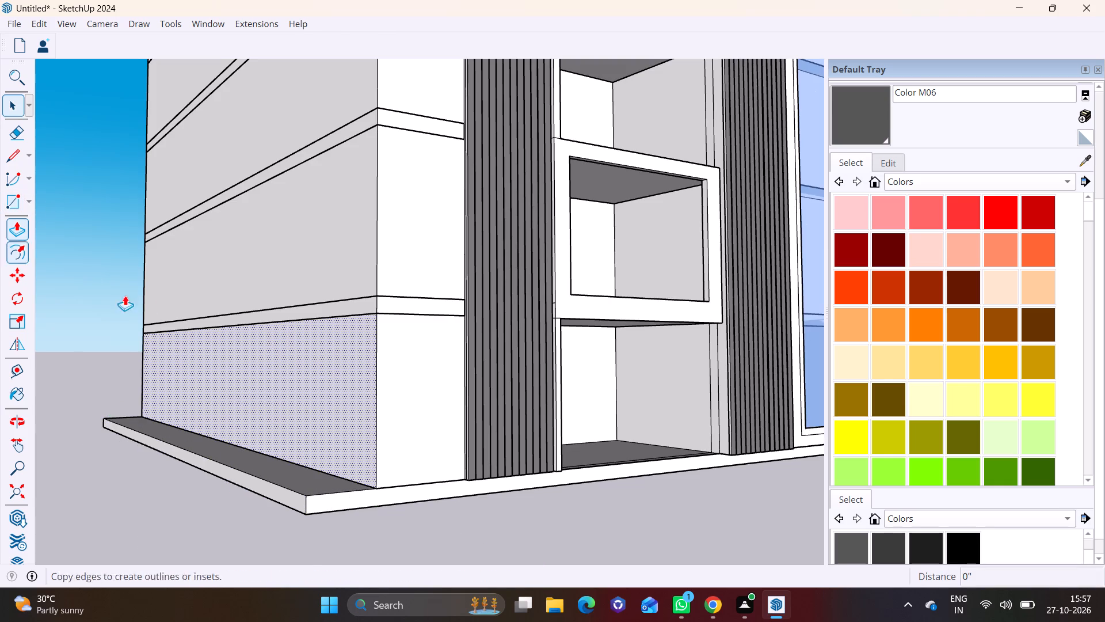
left_click(345, 363)
left_click(308, 502)
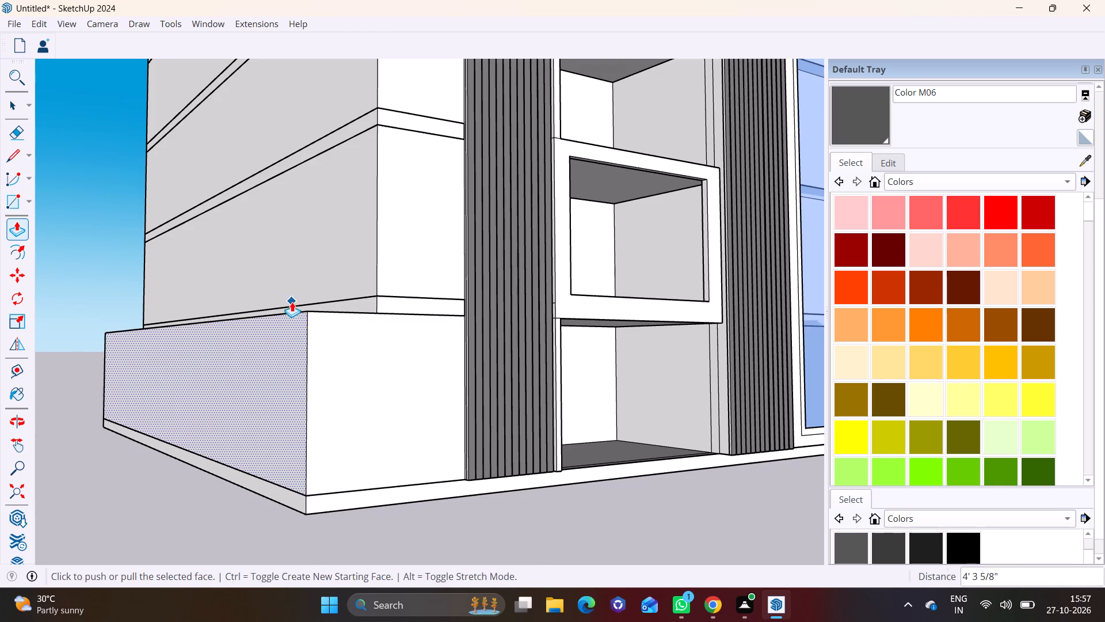
Extend the end face of the floor slab above the ground storey about 4' 3 5/8", flush with the wall below.
middle_click_drag(292, 302, 294, 371)
scroll(267, 331, "up", 3)
left_click(12, 110)
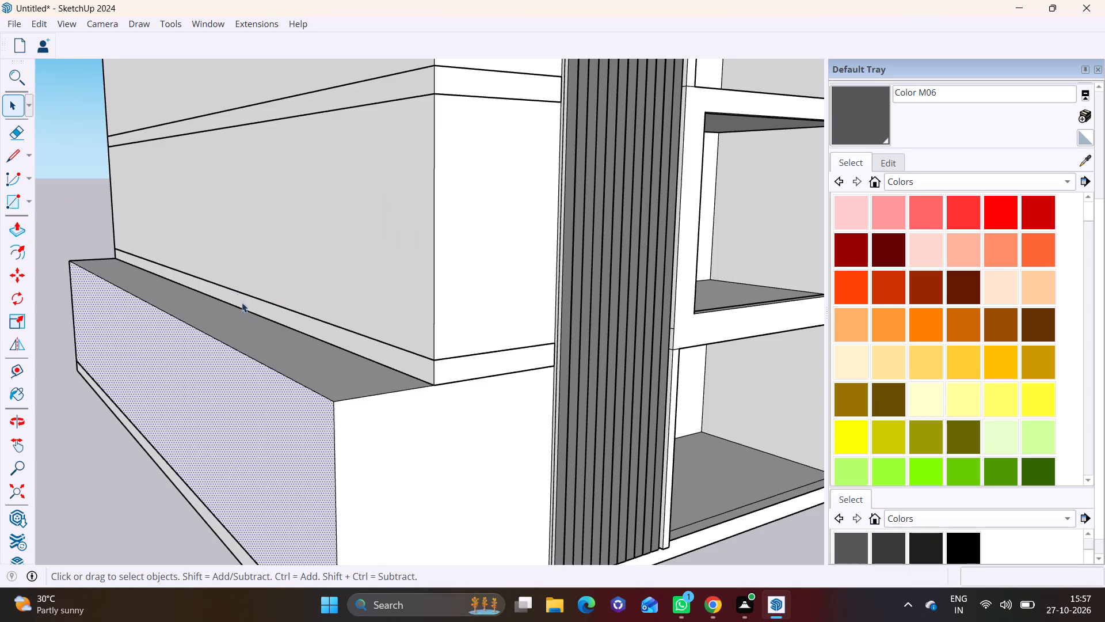
triple_click(270, 315)
left_click(272, 317)
left_click(290, 317)
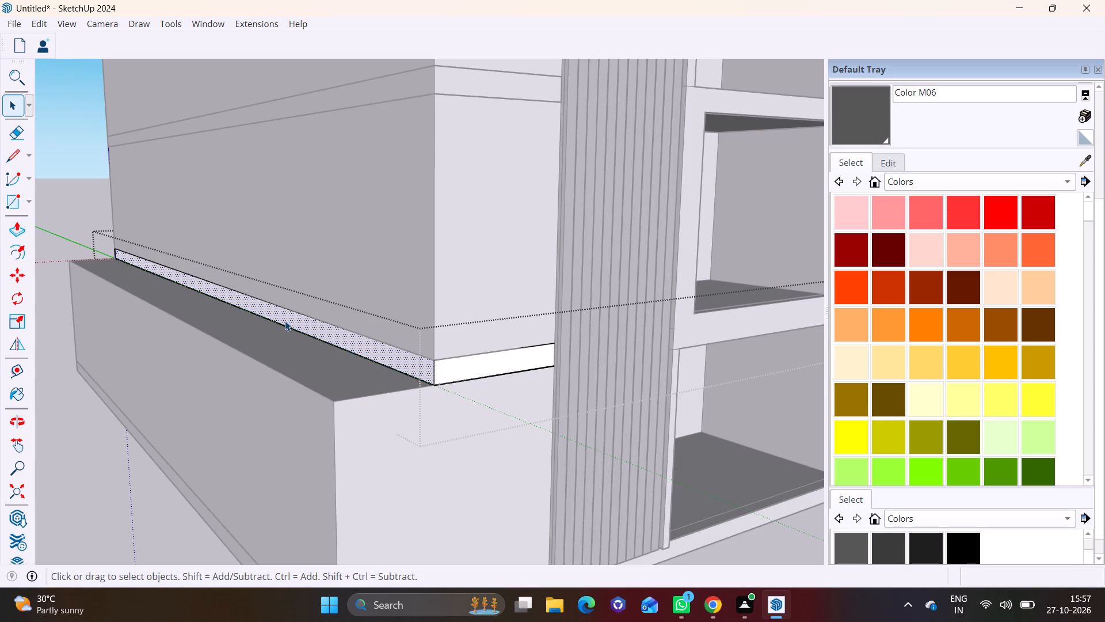
left_click(12, 224)
left_click(243, 299)
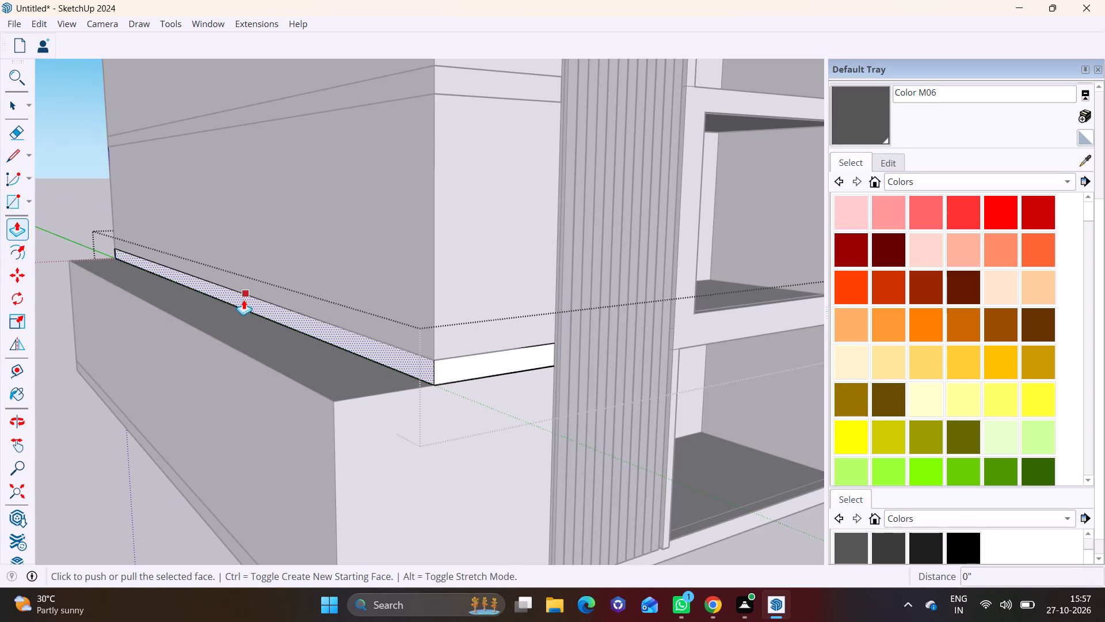
left_click(330, 440)
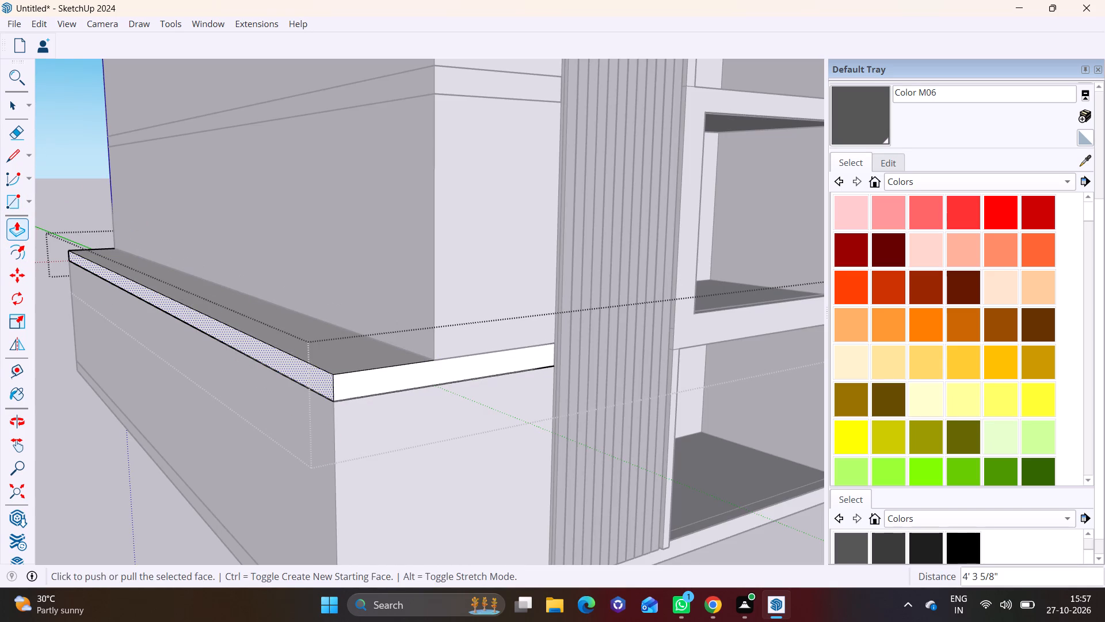
Push/Pull the second storey's side wall outward about 4' 3 5/8" to the edge of the extended slab beneath it.
left_click(9, 107)
left_click(262, 214)
left_click(262, 214)
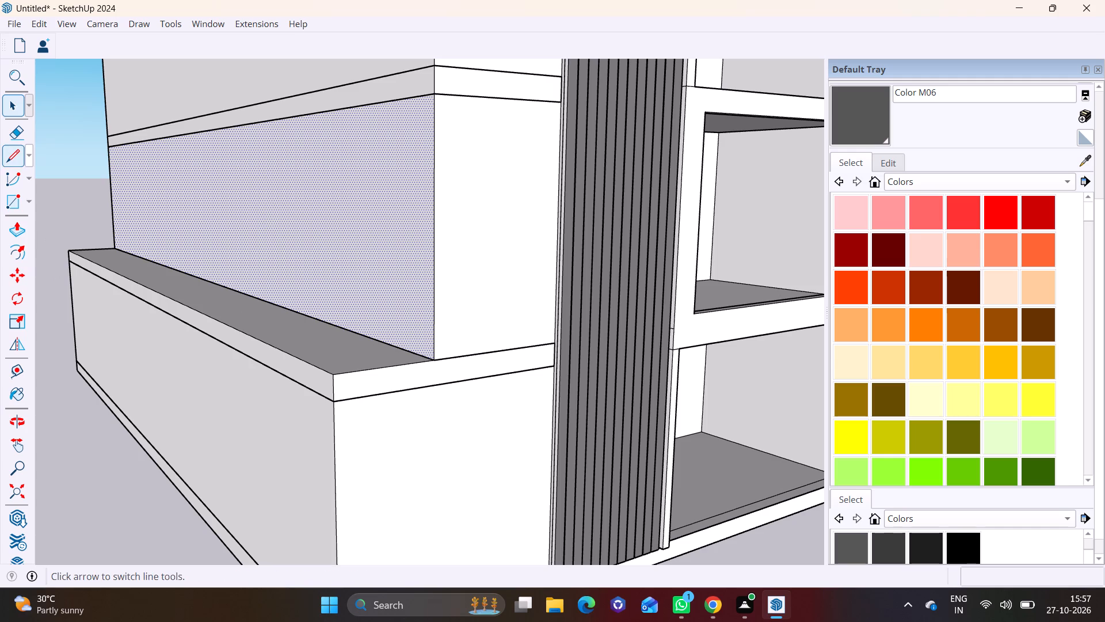
left_click(17, 218)
left_click(359, 218)
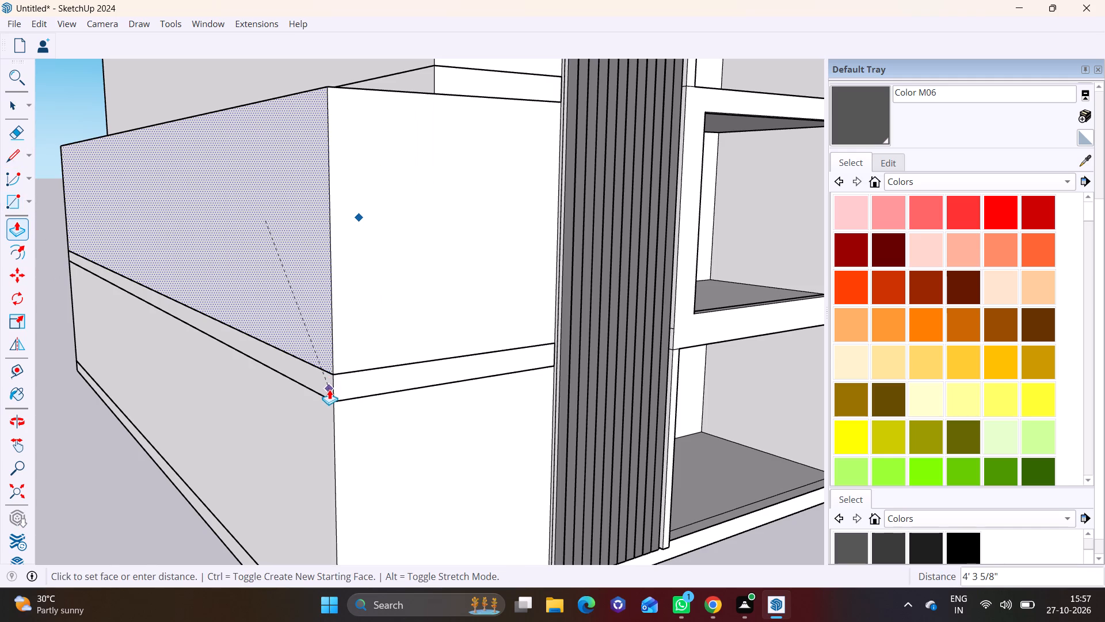
left_click(329, 390)
Extend the end face of the slab above the second storey about 4' 3 5/8", flush with the wall below.
scroll(280, 145, "down", 7)
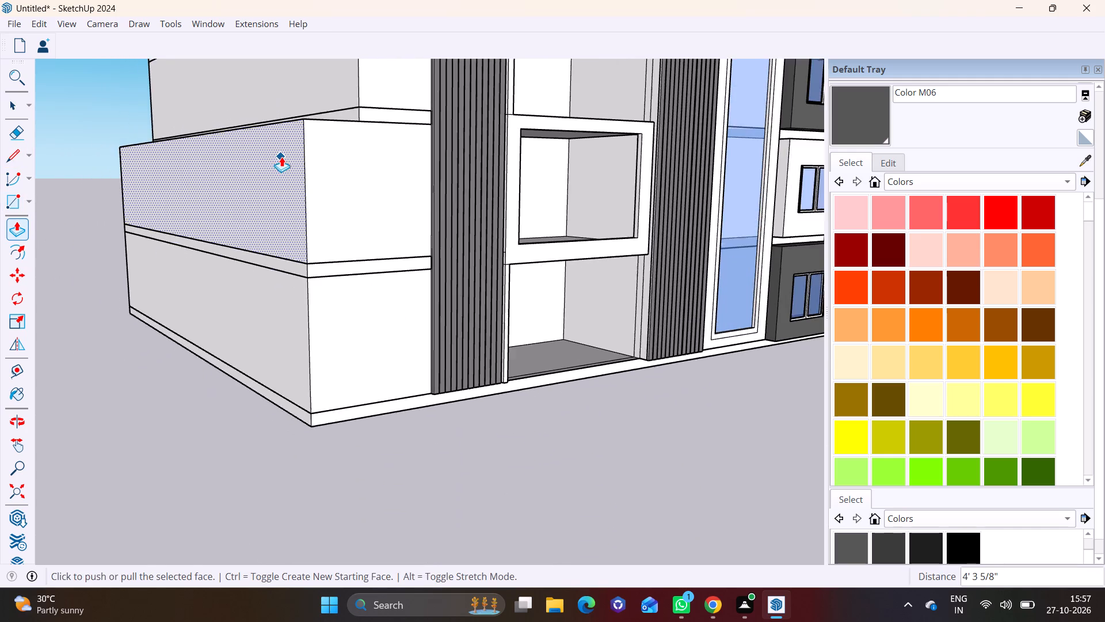
middle_click_drag(282, 159, 295, 336, "shift")
scroll(308, 242, "up", 3)
key("space")
double_click(341, 306)
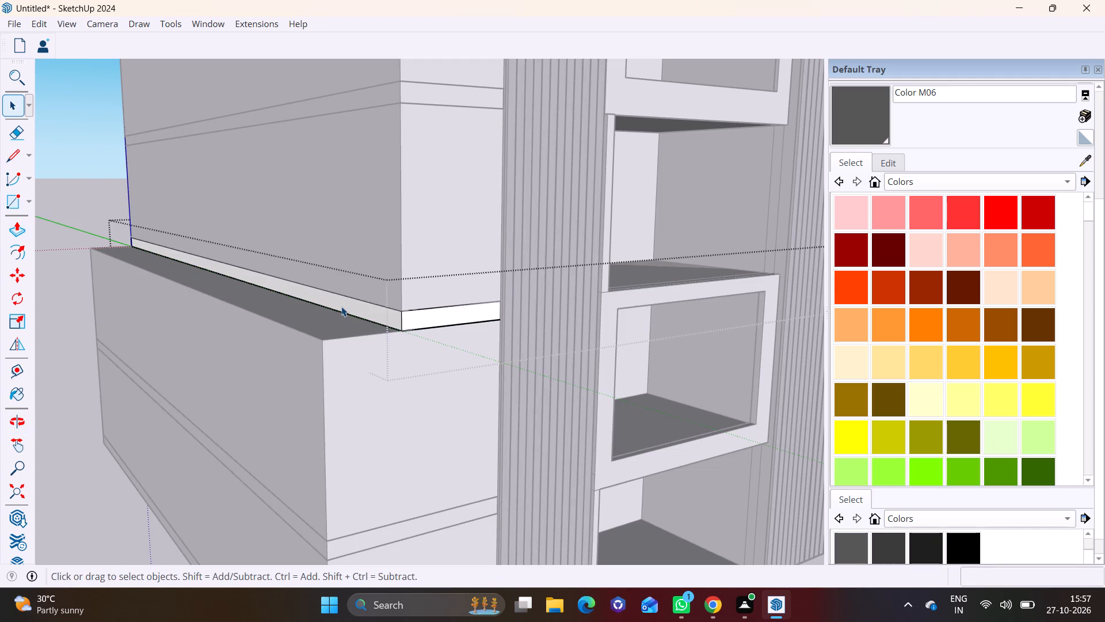
double_click(341, 306)
left_click(319, 301)
left_click(24, 227)
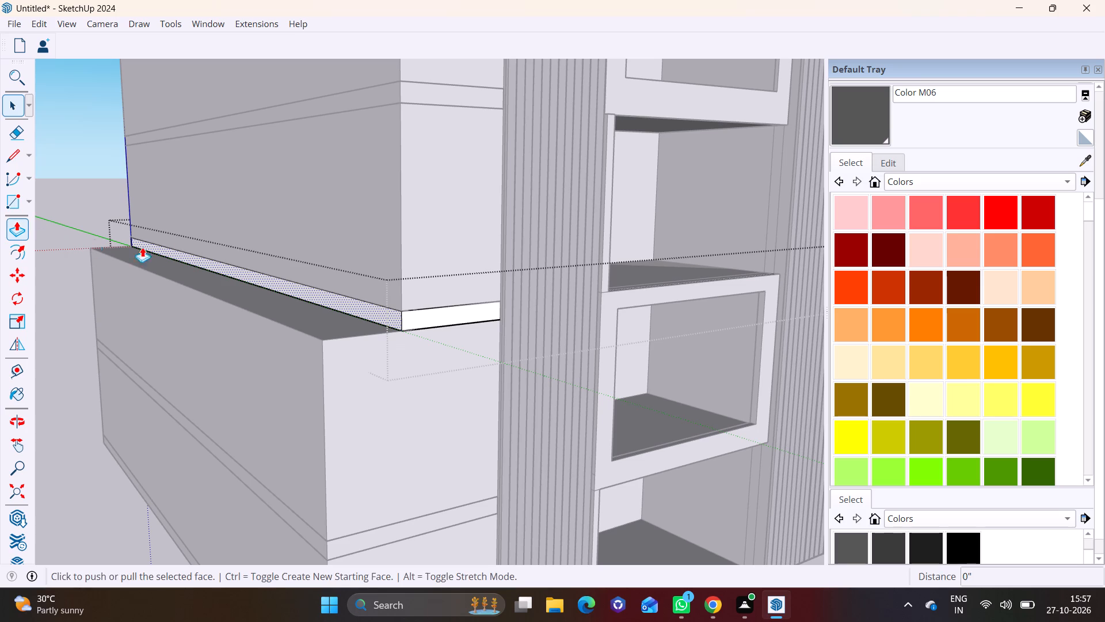
left_click(308, 290)
left_click(318, 355)
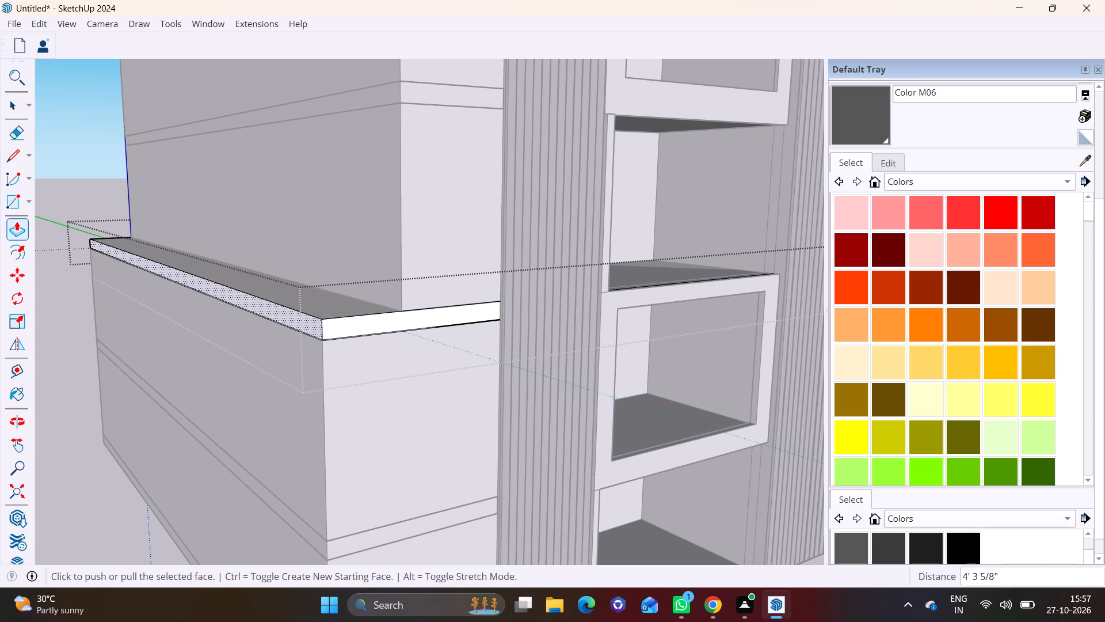
Push/Pull the third storey's side wall outward about 4' 3 5/8" to the edge of the extended slab beneath it.
left_click(9, 101)
left_click(289, 204)
left_click(289, 204)
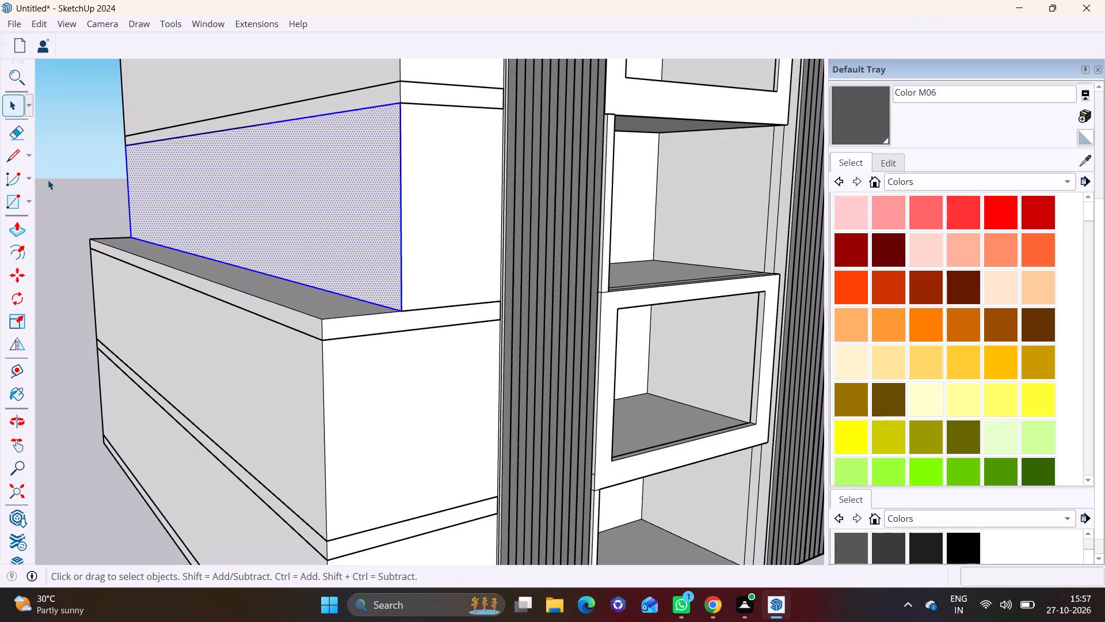
left_click(22, 224)
left_click(376, 230)
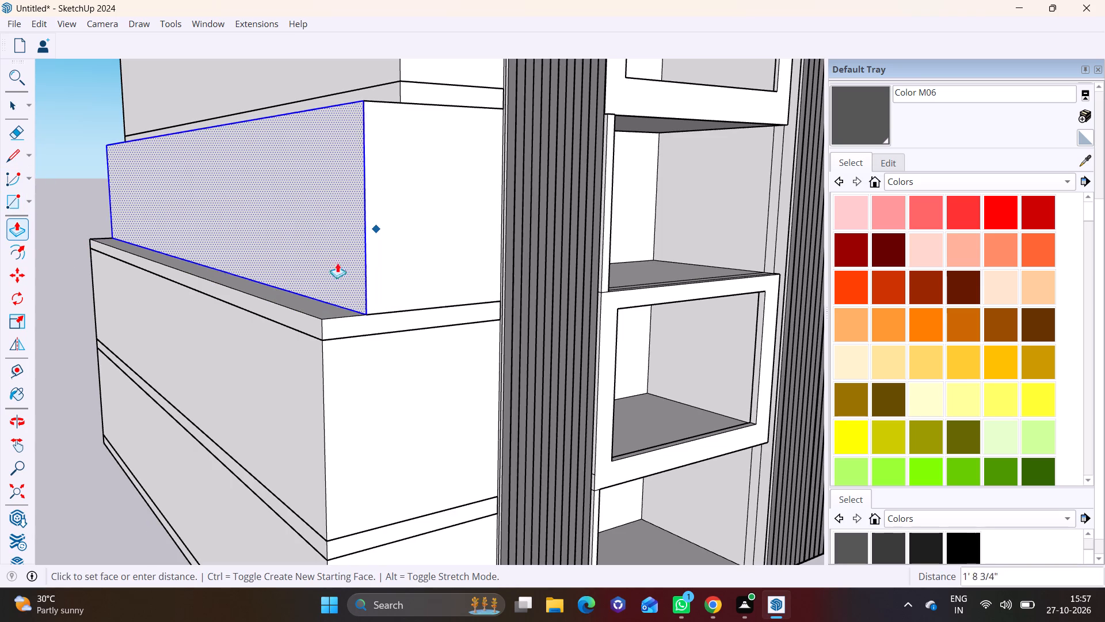
left_click(320, 328)
Extend the end face of the slab above the third storey about 4' 3 5/8", flush with the wall below.
scroll(299, 261, "down", 5)
middle_click_drag(281, 225, 317, 346, "shift")
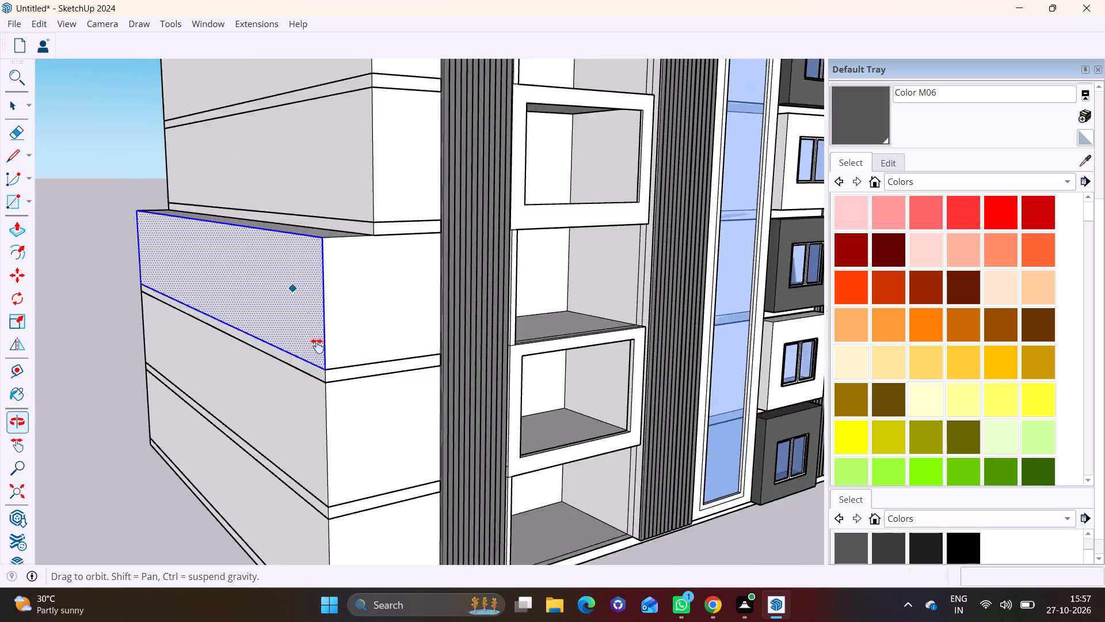
middle_click_drag(317, 346, 333, 408, "shift")
scroll(300, 335, "up", 3)
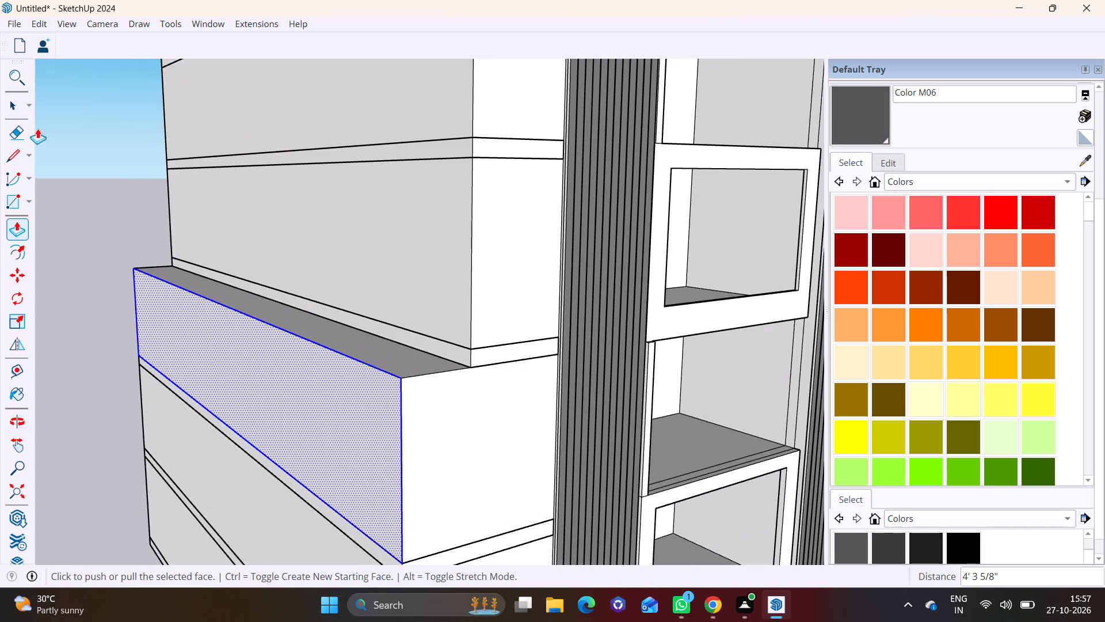
left_click(13, 104)
triple_click(348, 320)
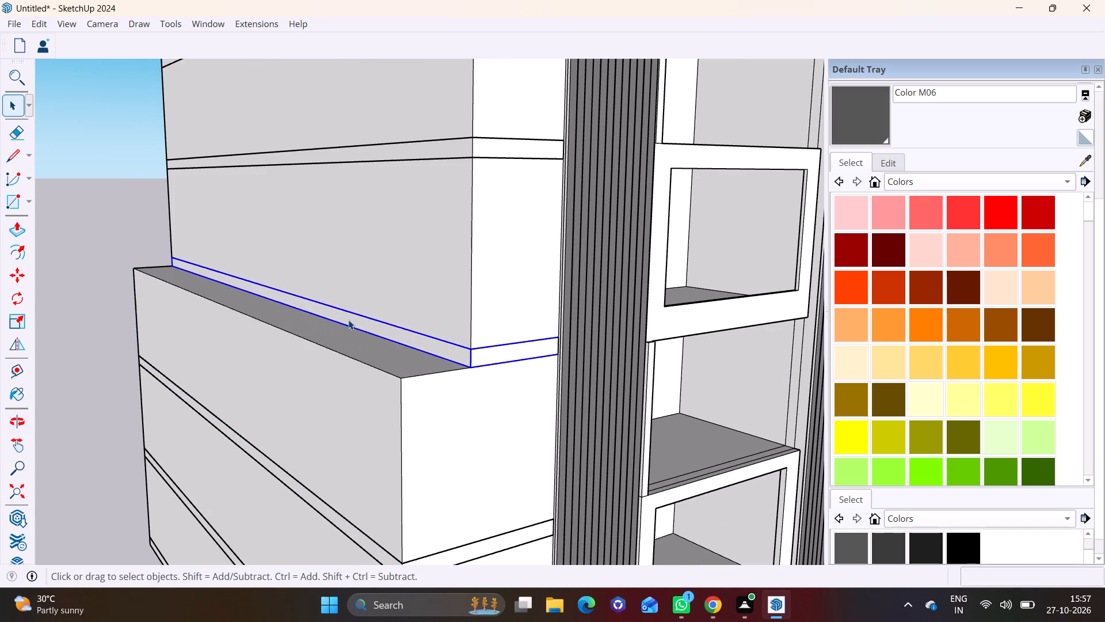
left_click(353, 320)
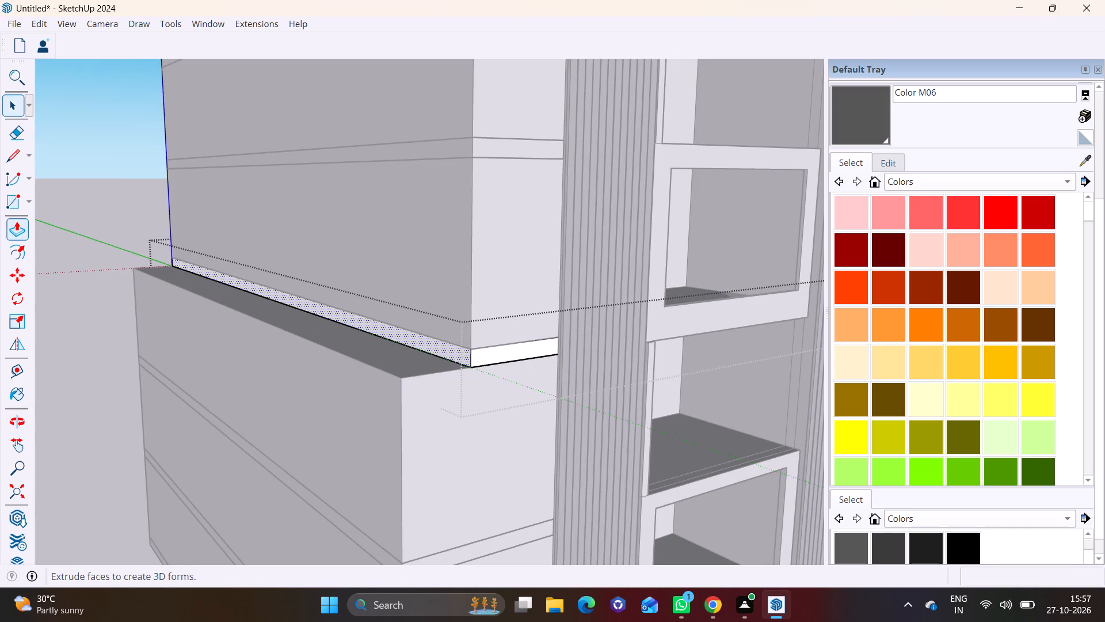
left_click(13, 230)
left_click(386, 326)
left_click(395, 421)
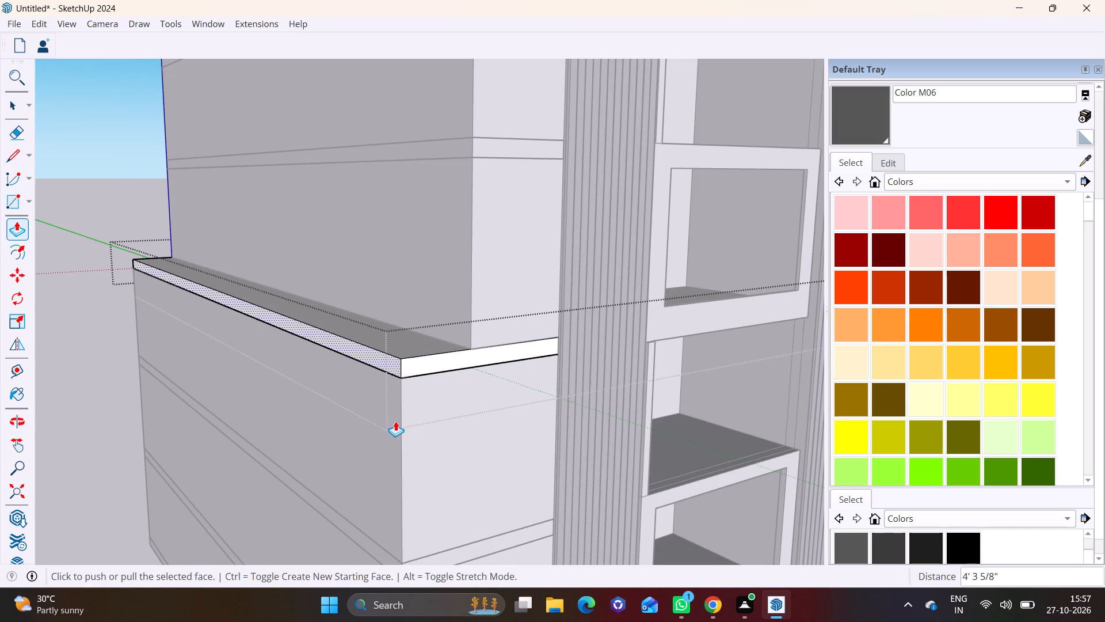
Push/Pull the fourth storey's side wall outward about 4' 3 5/8" to the edge of the extended slab beneath it.
scroll(289, 347, "down", 9)
scroll(315, 287, "up", 6)
left_click(15, 108)
left_click(256, 314)
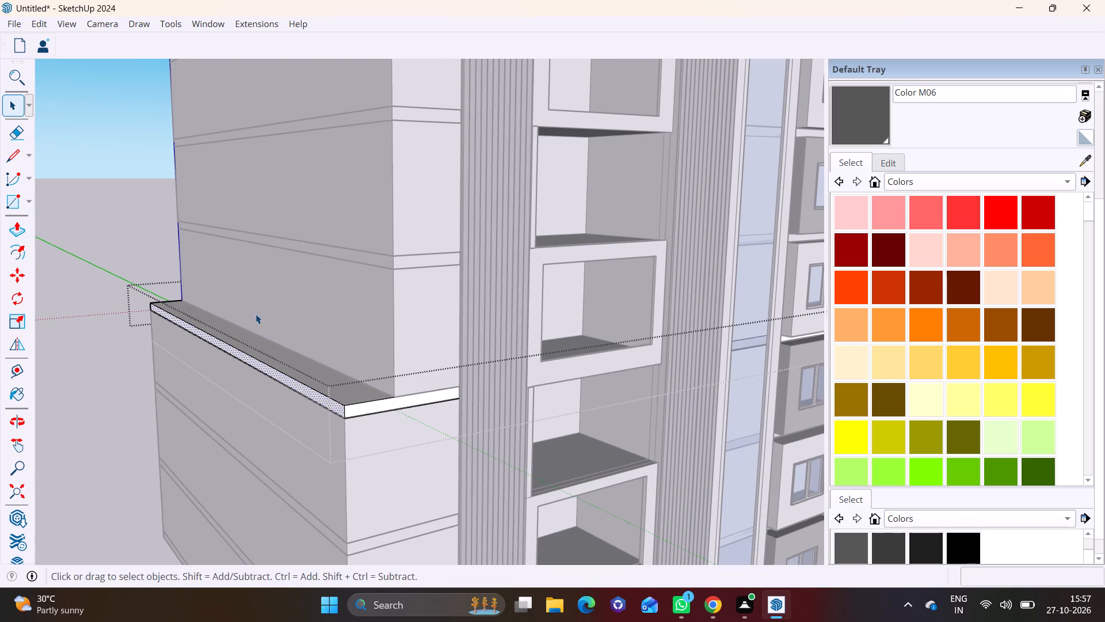
left_click(273, 305)
left_click(110, 241)
left_click(293, 300)
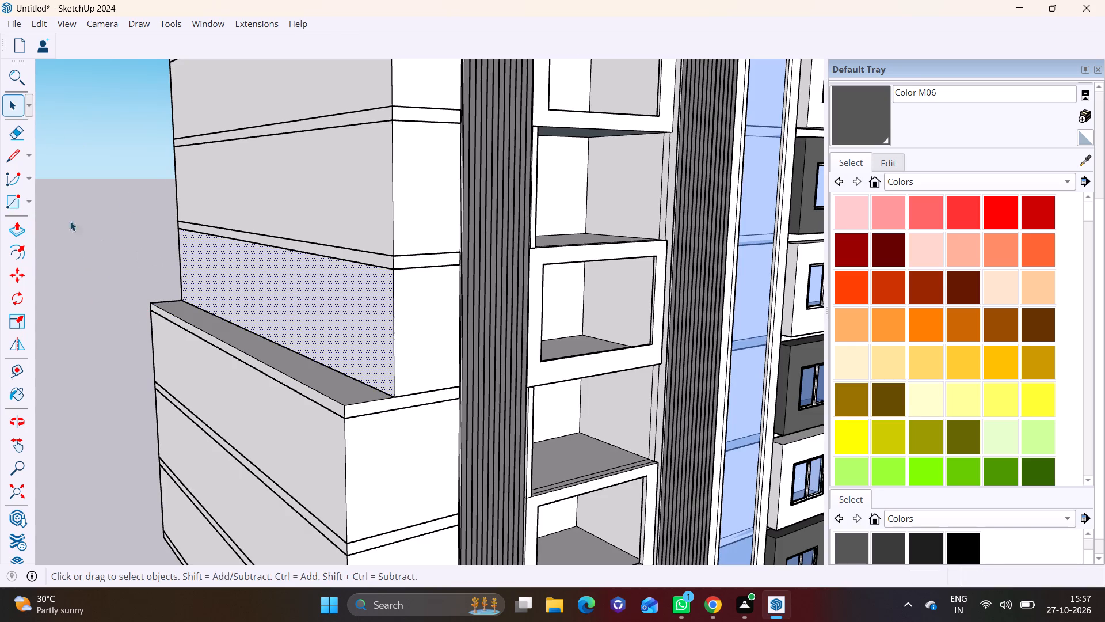
left_click(20, 228)
left_click(370, 314)
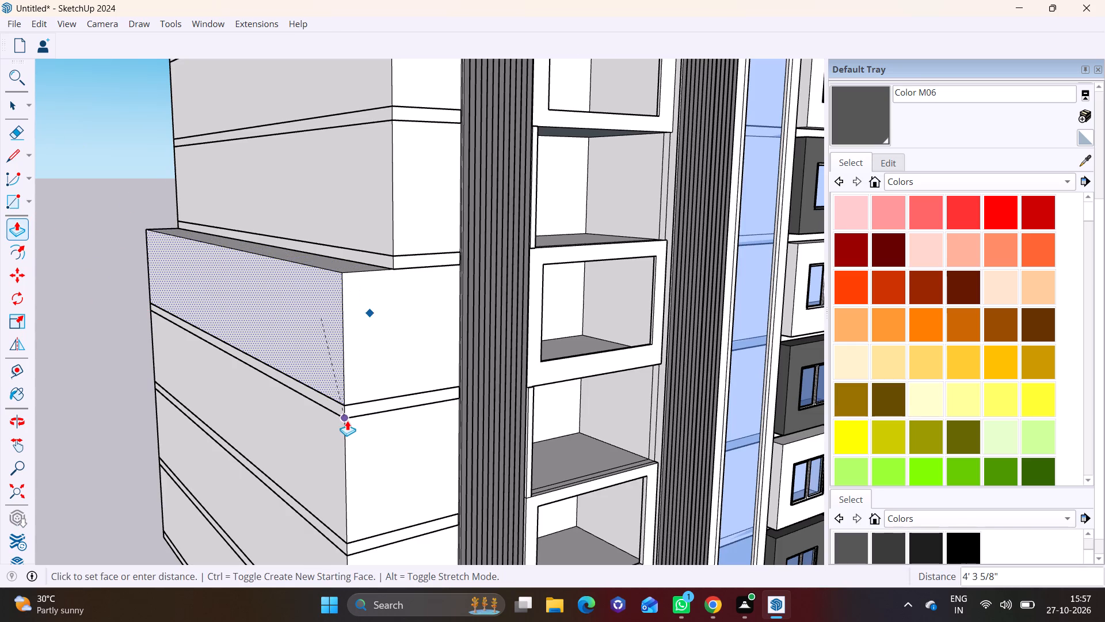
left_click(347, 420)
Extend the end face of the slab above the fourth storey about 4' 3 5/8", flush with the wall below.
scroll(323, 231, "up", 2)
left_click(15, 103)
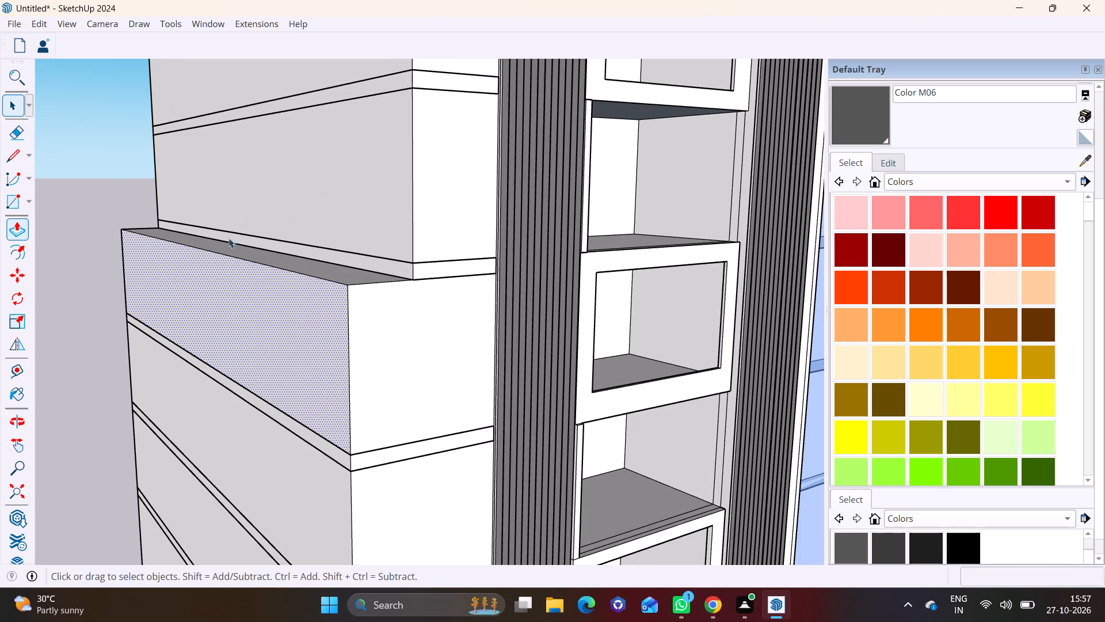
left_click(280, 247)
triple_click(285, 247)
left_click(295, 247)
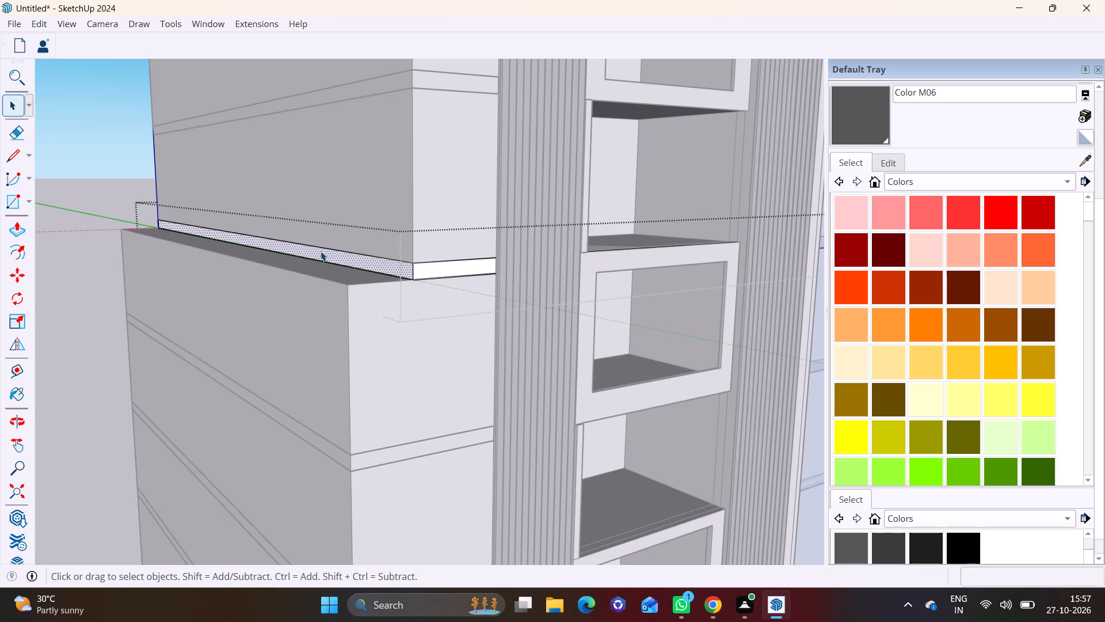
left_click(16, 223)
left_click(364, 258)
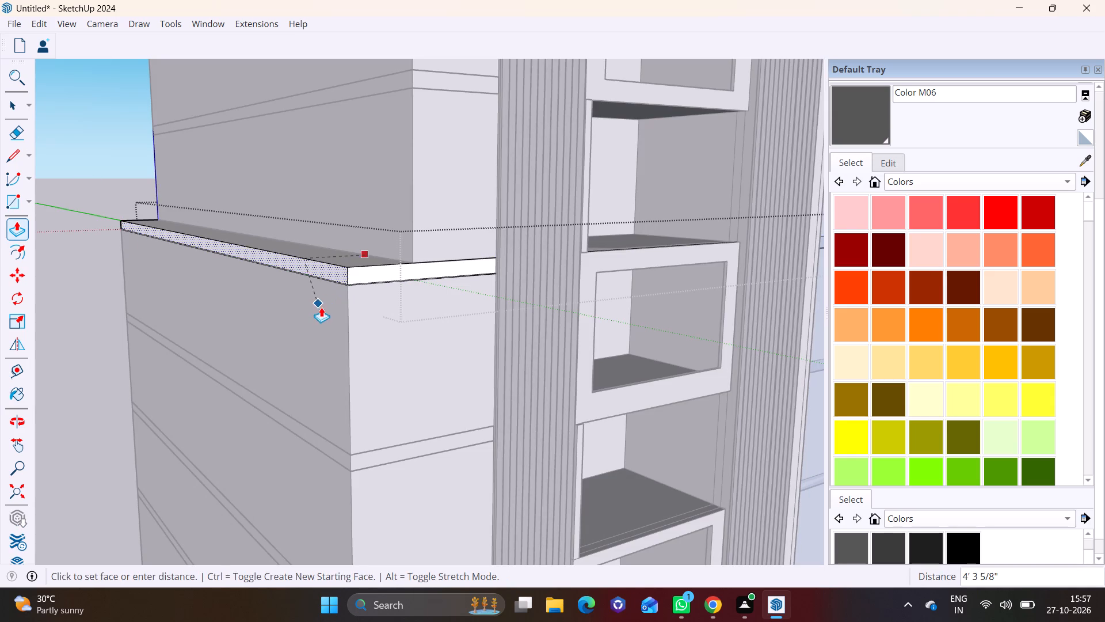
left_click(331, 310)
Push/Pull the fifth storey's side wall outward about 4' 3 5/8" to the edge of the extended slab beneath it.
scroll(300, 241, "down", 5)
middle_click_drag(299, 225, 281, 418, "shift")
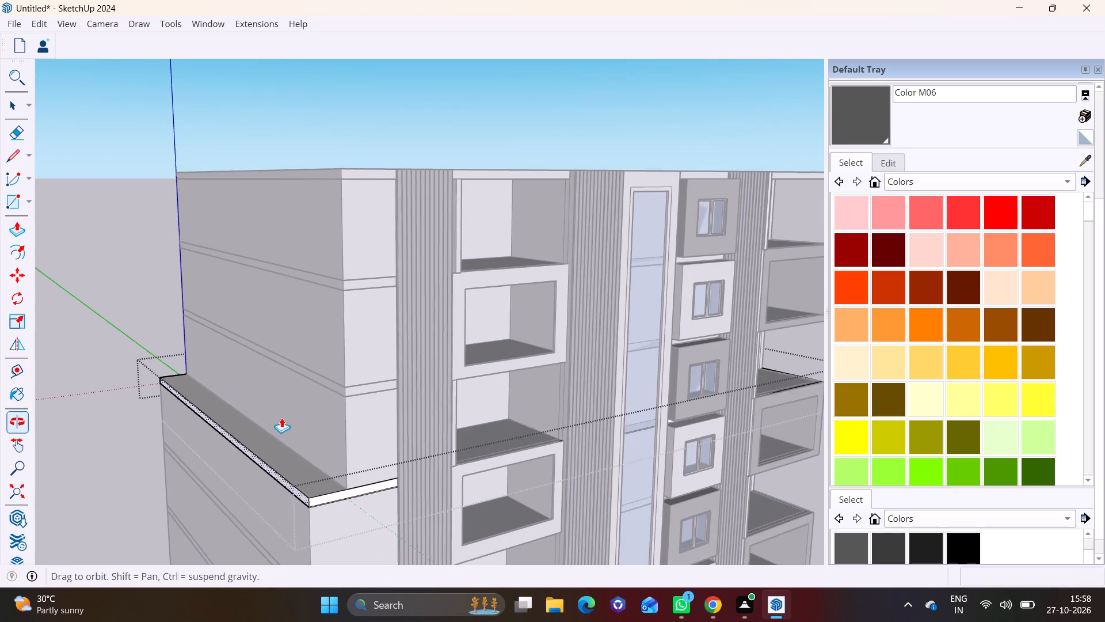
middle_click_drag(281, 418, 281, 427, "shift")
key("space")
left_click(283, 408)
scroll(289, 393, "up", 6)
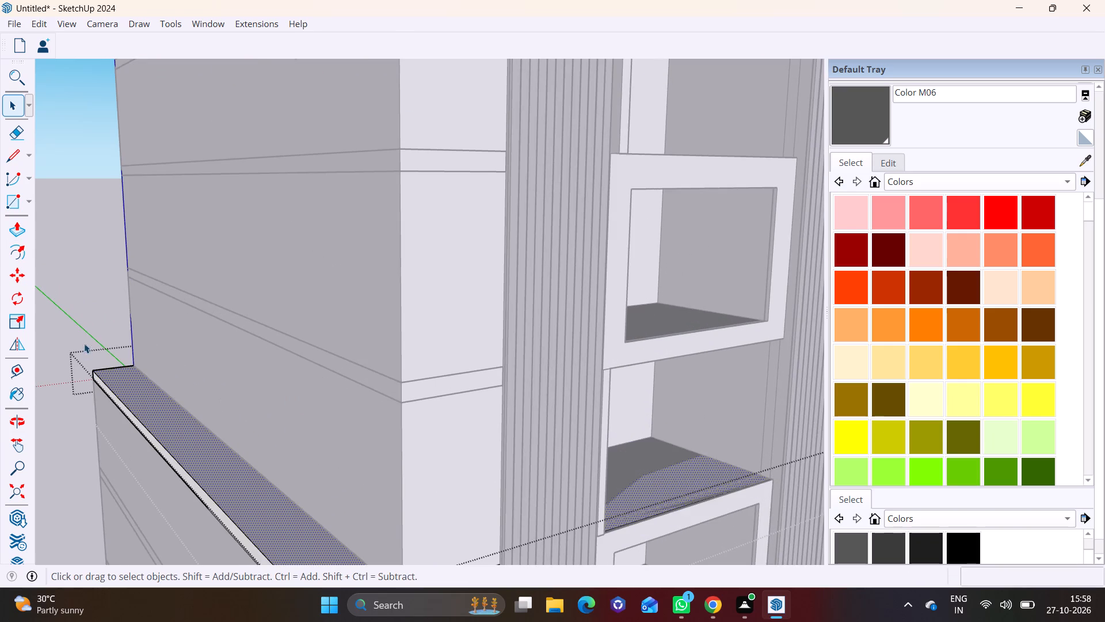
left_click(84, 323)
left_click(227, 394)
left_click(17, 233)
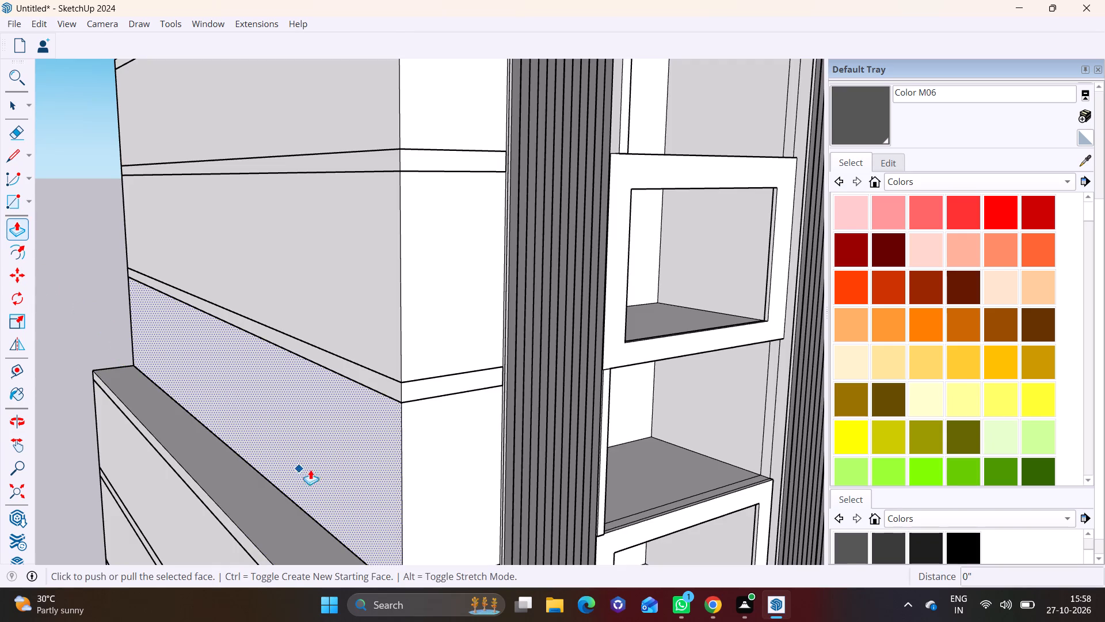
left_click(315, 447)
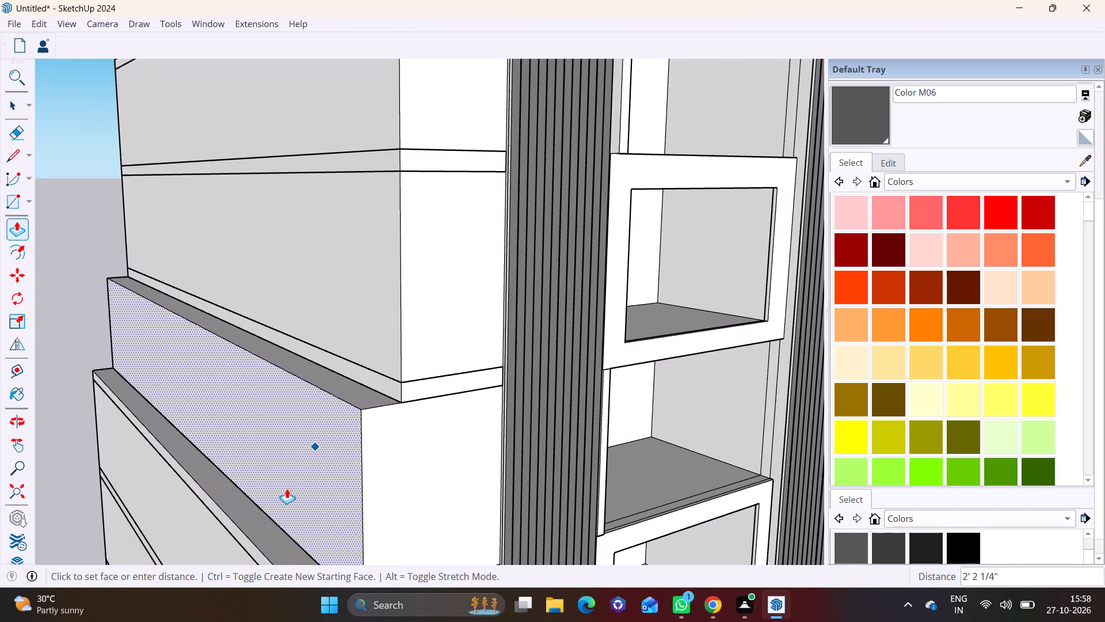
middle_click_drag(287, 488, 290, 319, "shift")
left_click(323, 438)
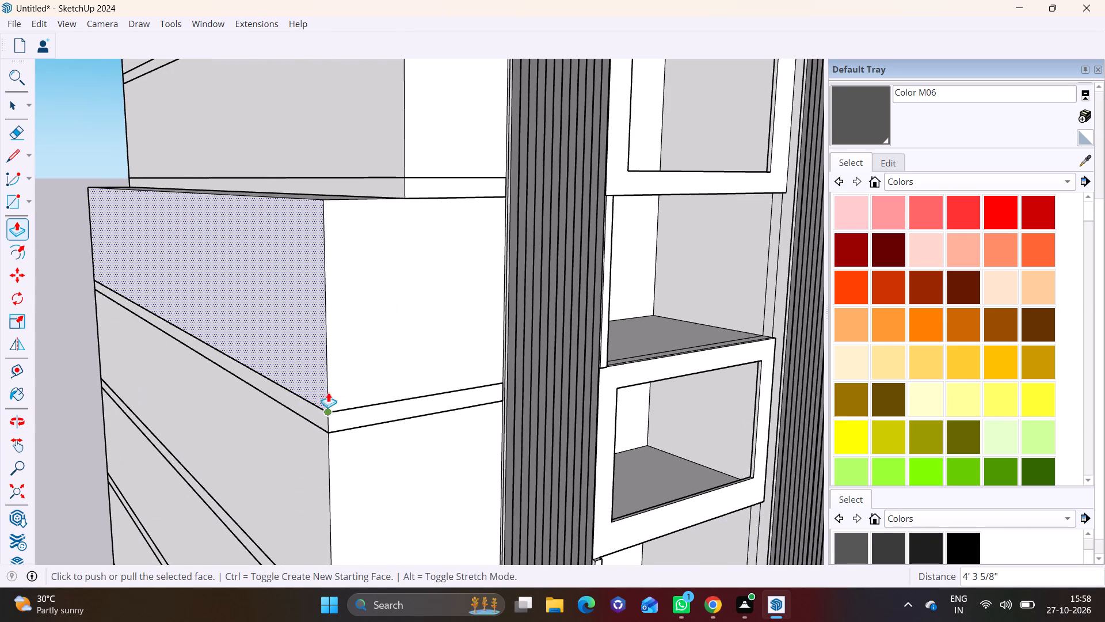
Extend the end face of the slab above the fifth storey about 4' 3 5/8", flush with the wall below.
scroll(327, 371, "down", 2)
middle_click_drag(327, 331, 331, 459, "shift")
scroll(289, 343, "up", 6)
key("space")
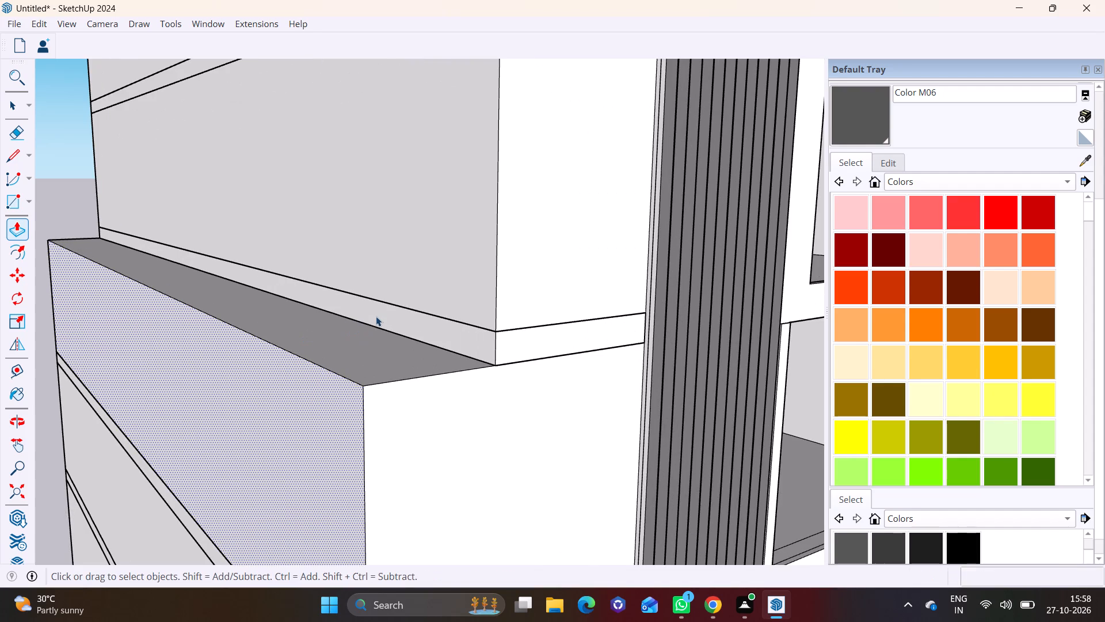
triple_click(376, 316)
double_click(376, 316)
left_click(400, 316)
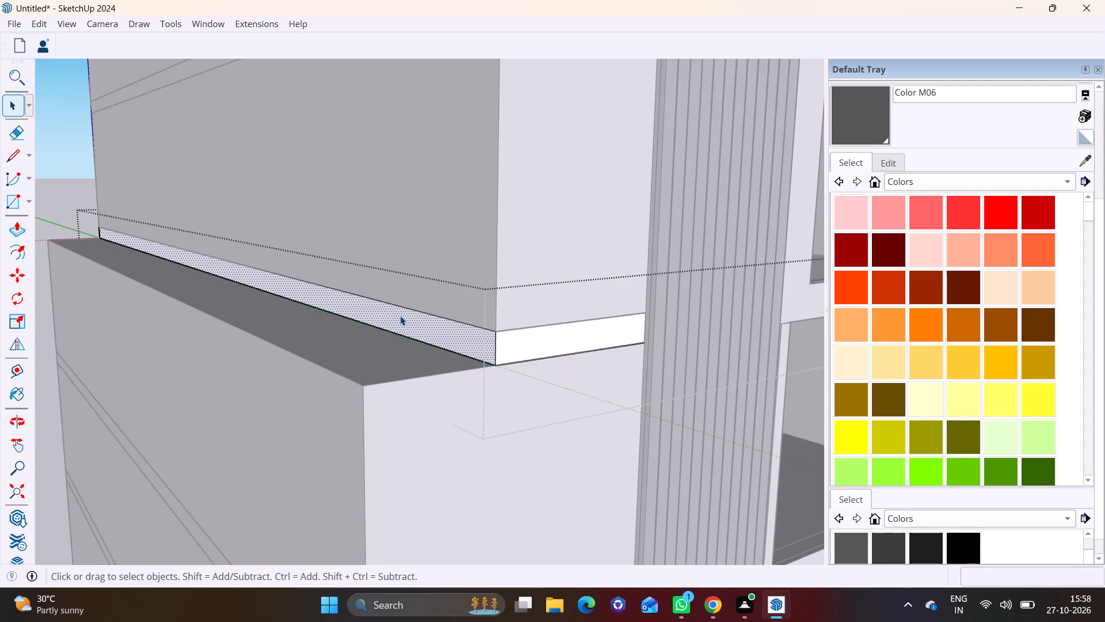
left_click(9, 225)
left_click(389, 310)
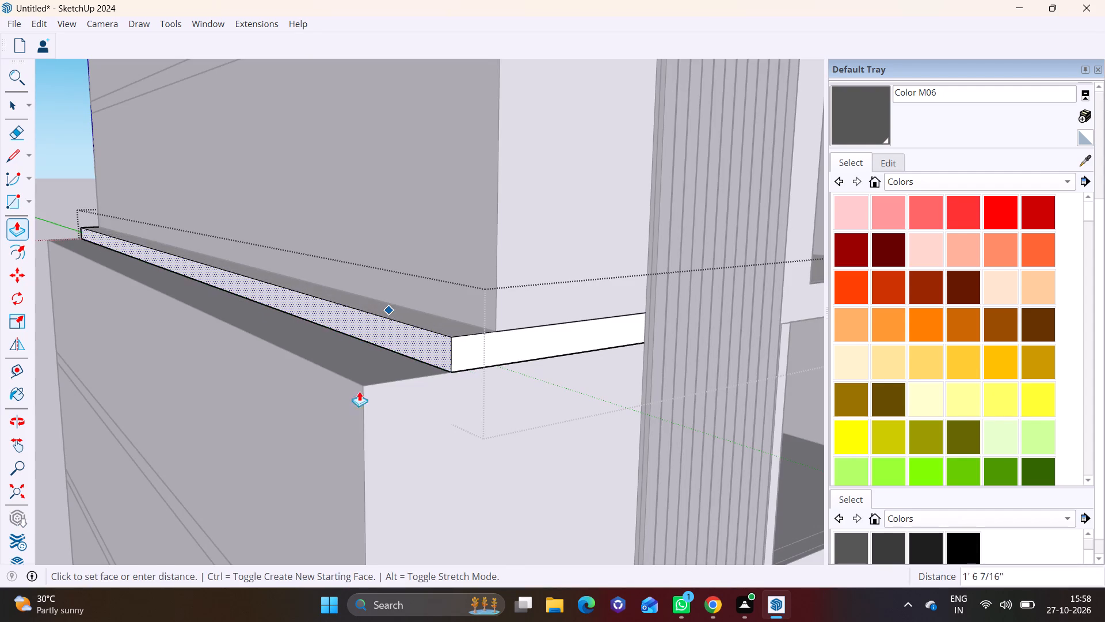
left_click(360, 411)
Push/Pull the sixth storey's side wall outward to the edge of the extended slab beneath it.
scroll(327, 321, "down", 11)
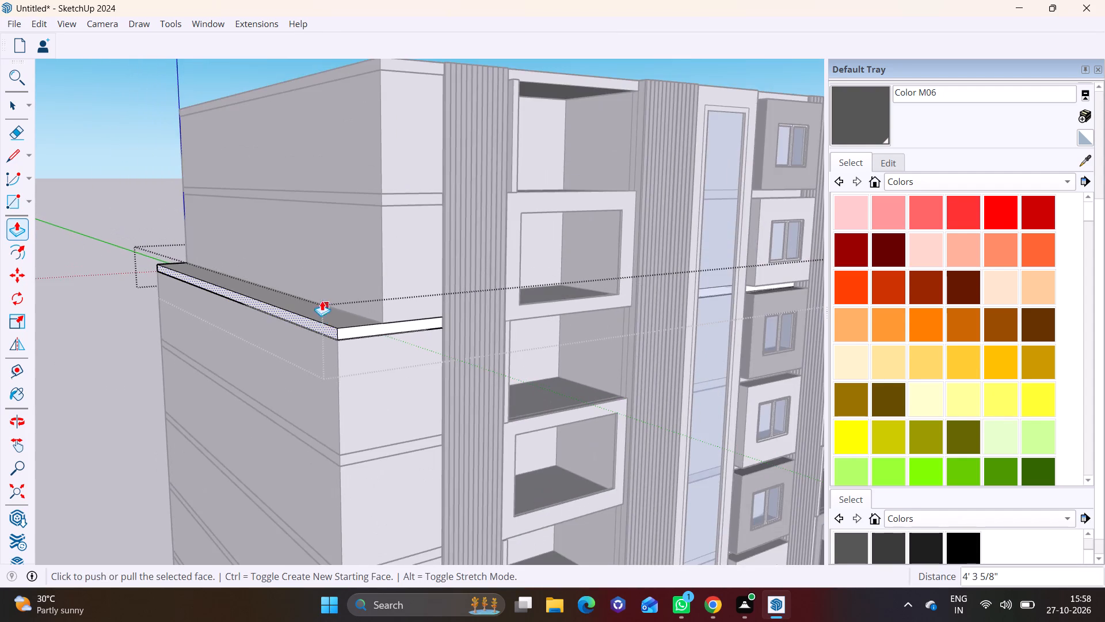
middle_click_drag(309, 270, 290, 460, "shift")
scroll(284, 433, "up", 6)
key("space")
left_click(294, 460)
scroll(353, 444, "down", 2)
middle_click_drag(365, 448, 380, 357, "shift")
left_click(127, 271)
left_click(265, 350)
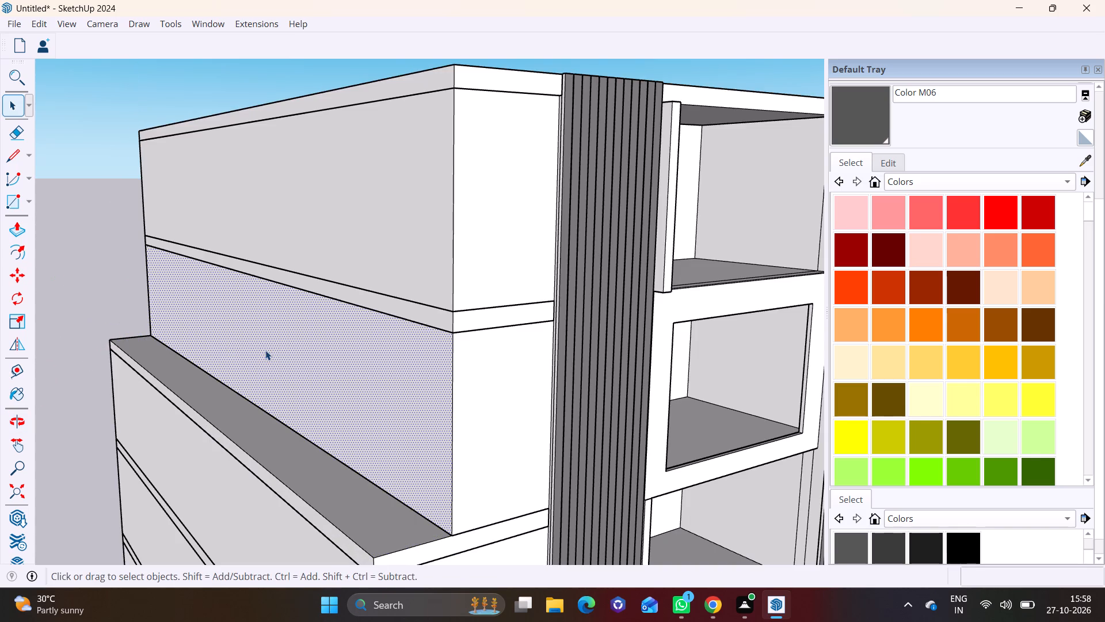
left_click(14, 223)
left_click(395, 411)
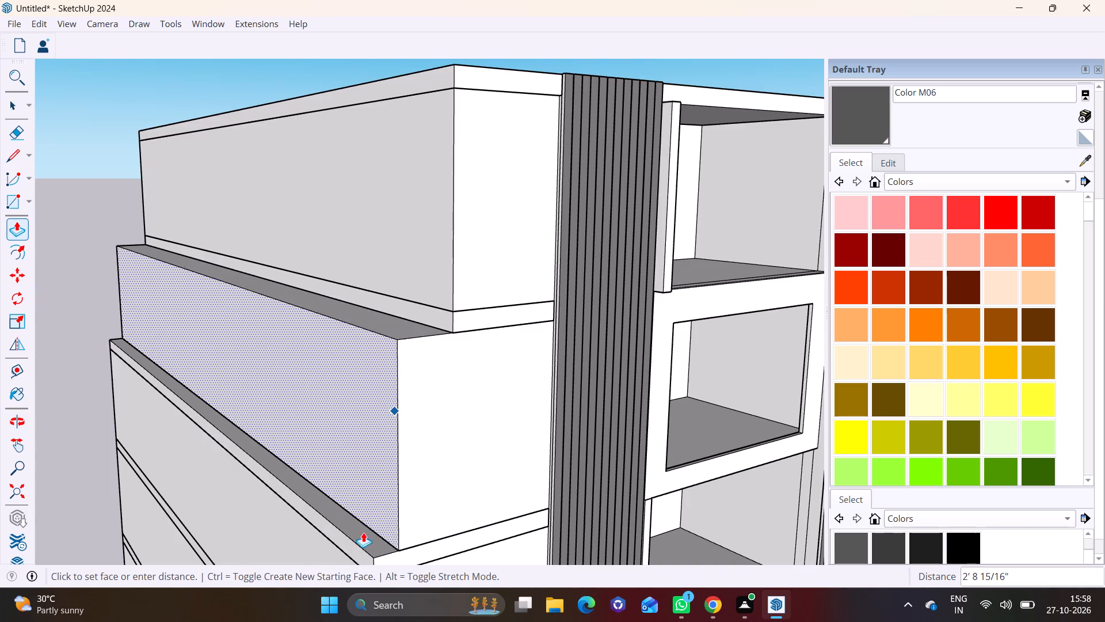
left_click(365, 555)
Extend the end face of the slab above the sixth storey, flush with the widened wall below.
left_click(7, 103)
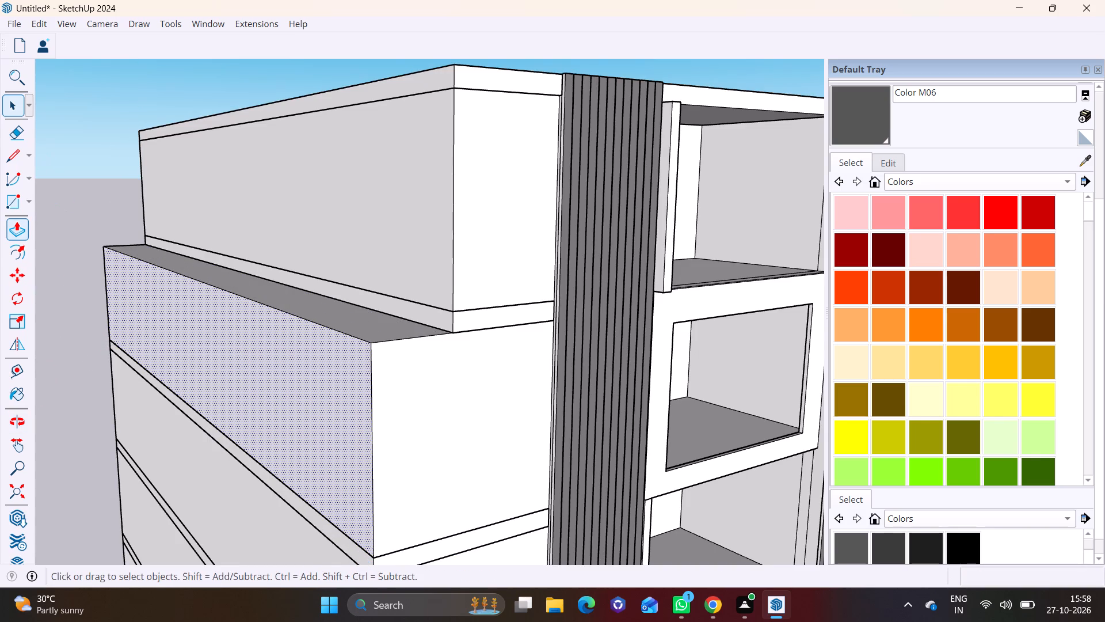
left_click(307, 287)
double_click(316, 283)
left_click(322, 285)
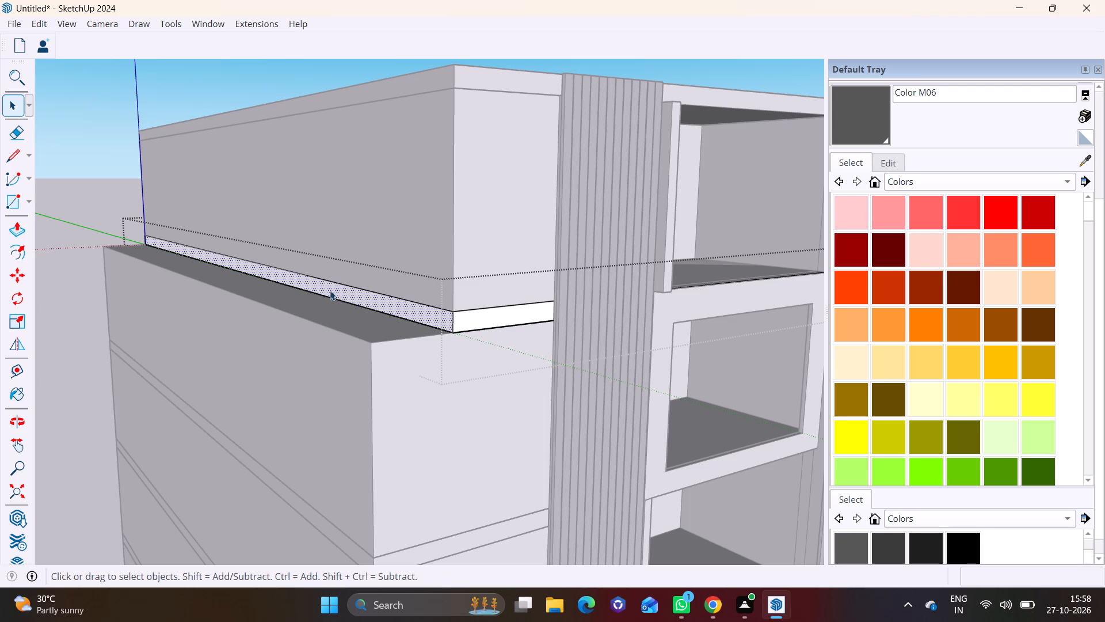
left_click(18, 223)
left_click(421, 312)
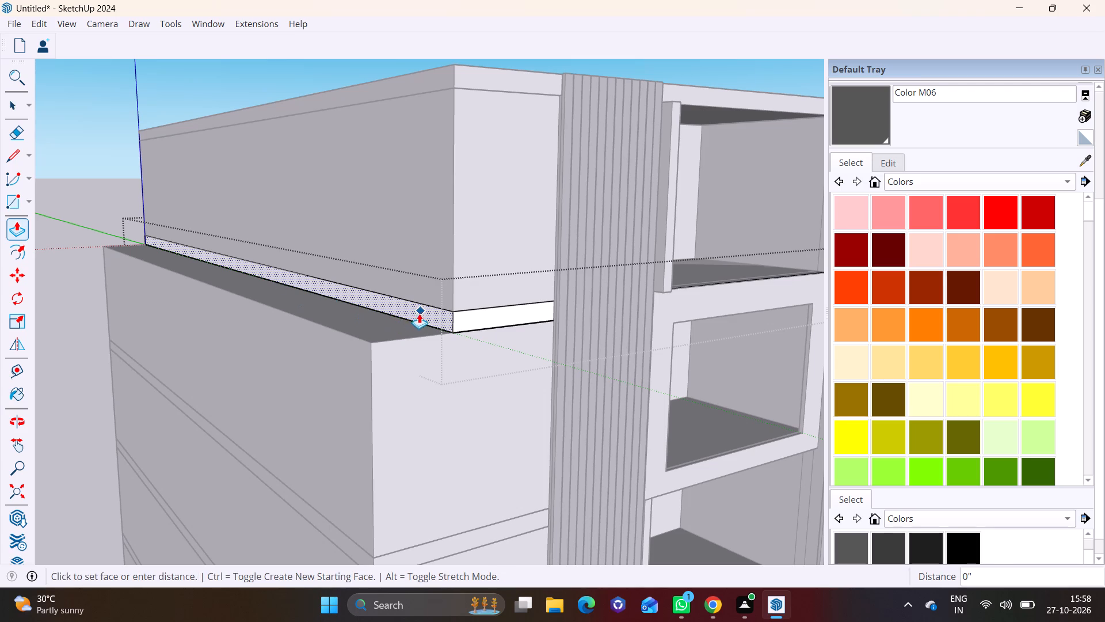
left_click(368, 366)
Push/Pull the top storey's side wall outward to the edge of the extended slab beneath it, the last push about 1' 3 15/16".
left_click(18, 108)
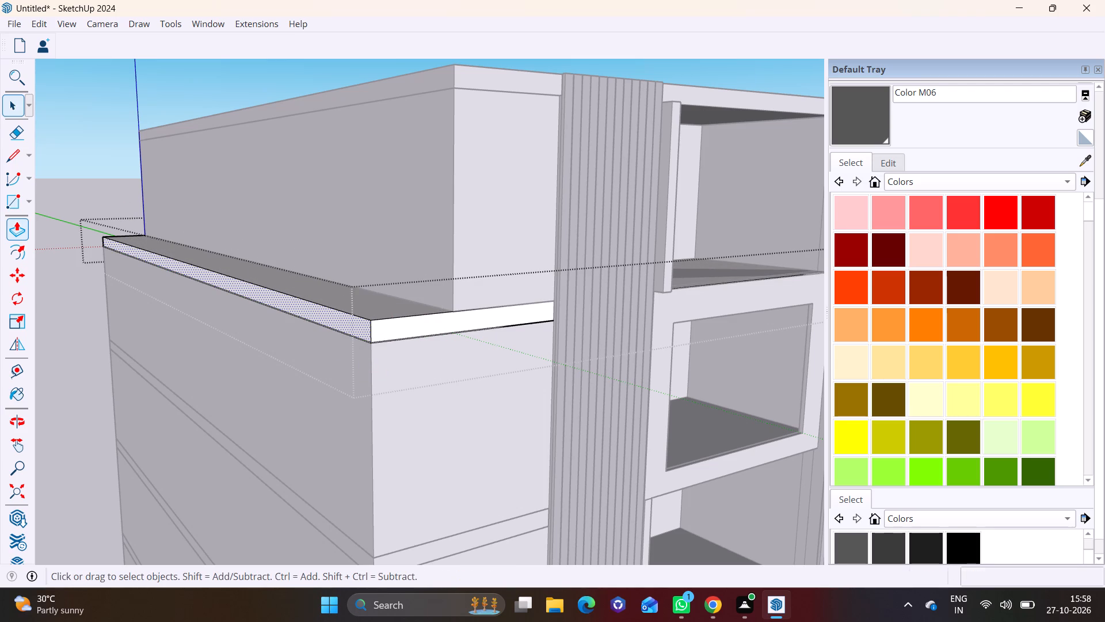
left_click(92, 168)
left_click(254, 217)
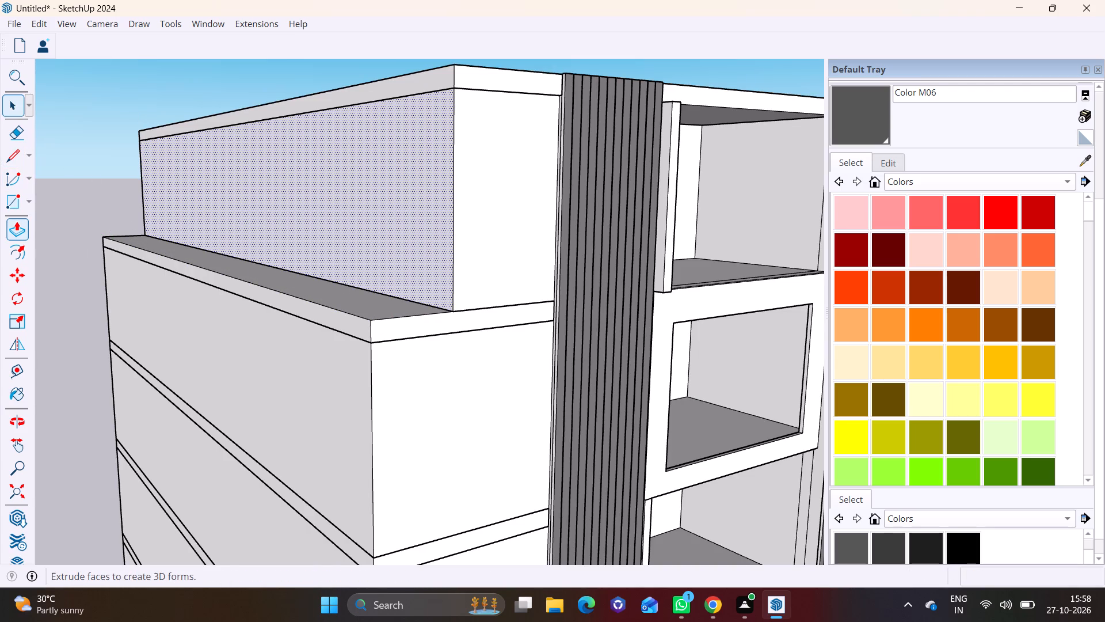
left_click(11, 218)
left_click(406, 241)
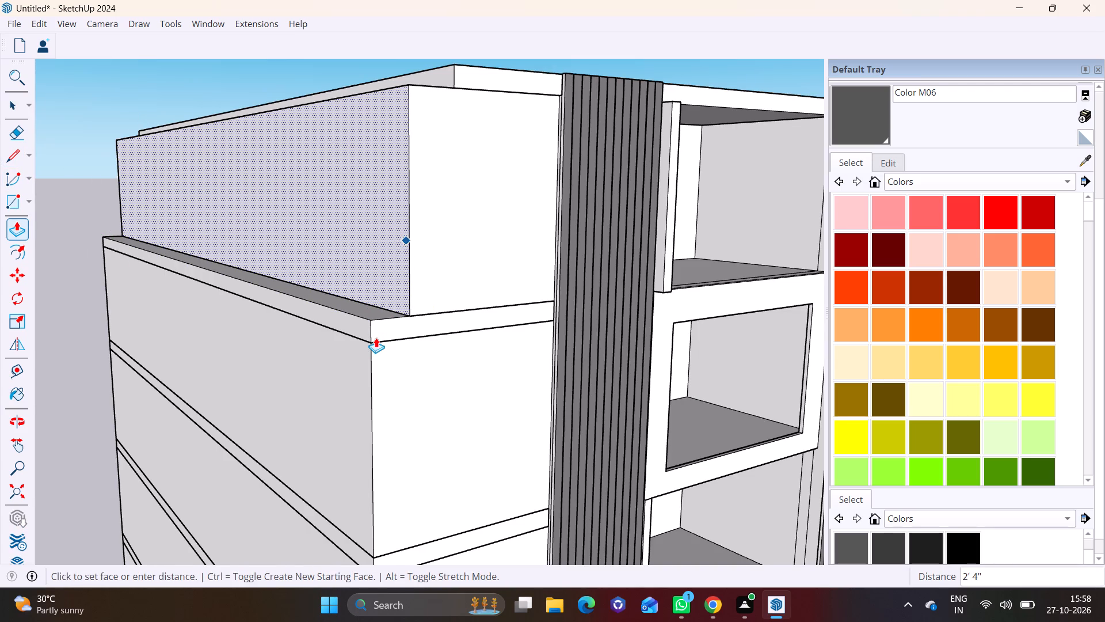
left_click(376, 337)
left_click(381, 264)
left_click(377, 332)
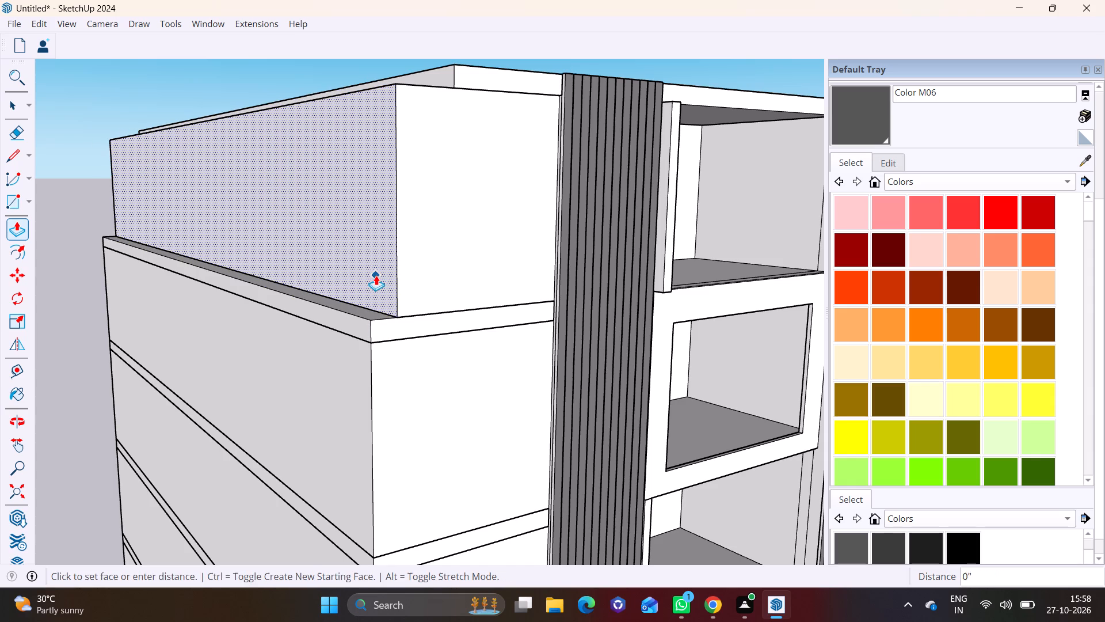
left_click(376, 275)
left_click(371, 321)
Extend the roof slab's end face about 4' 3 5/8", flush with the top storey's widened wall, and close the slab group.
scroll(338, 279, "down", 6)
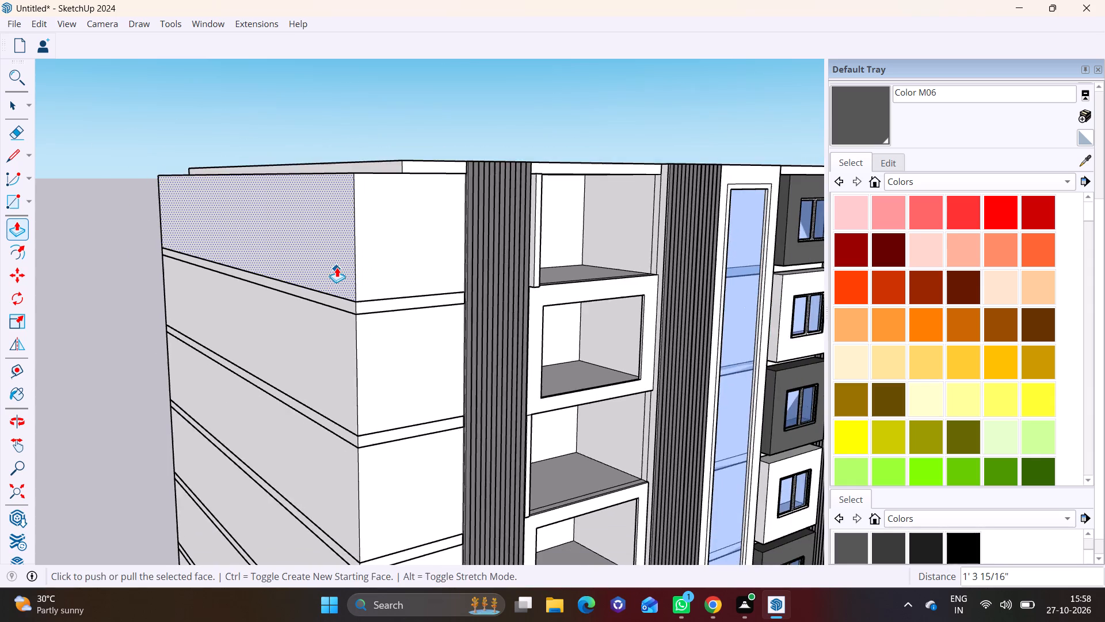
middle_click_drag(337, 267, 336, 423, "shift")
scroll(327, 330, "up", 7)
left_click(16, 109)
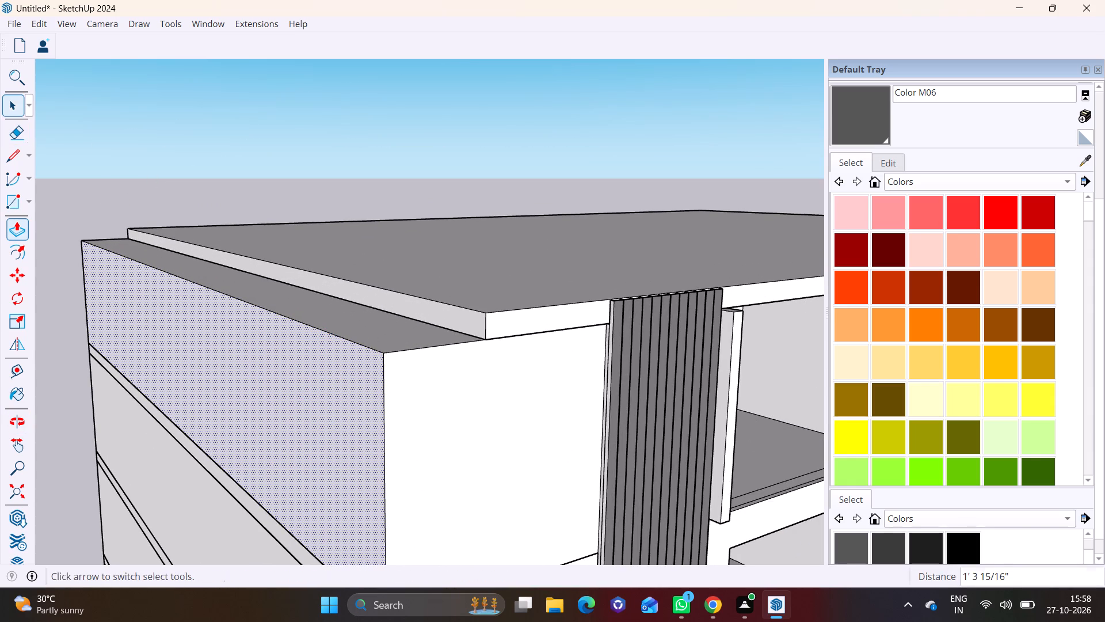
double_click(389, 308)
left_click(395, 308)
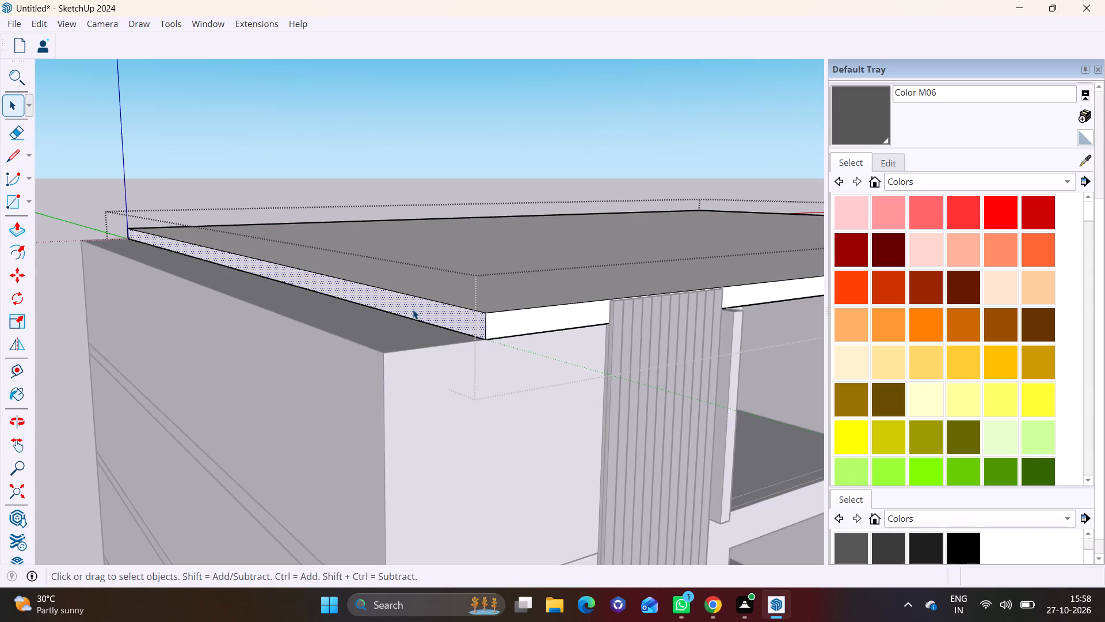
left_click(14, 232)
left_click(428, 316)
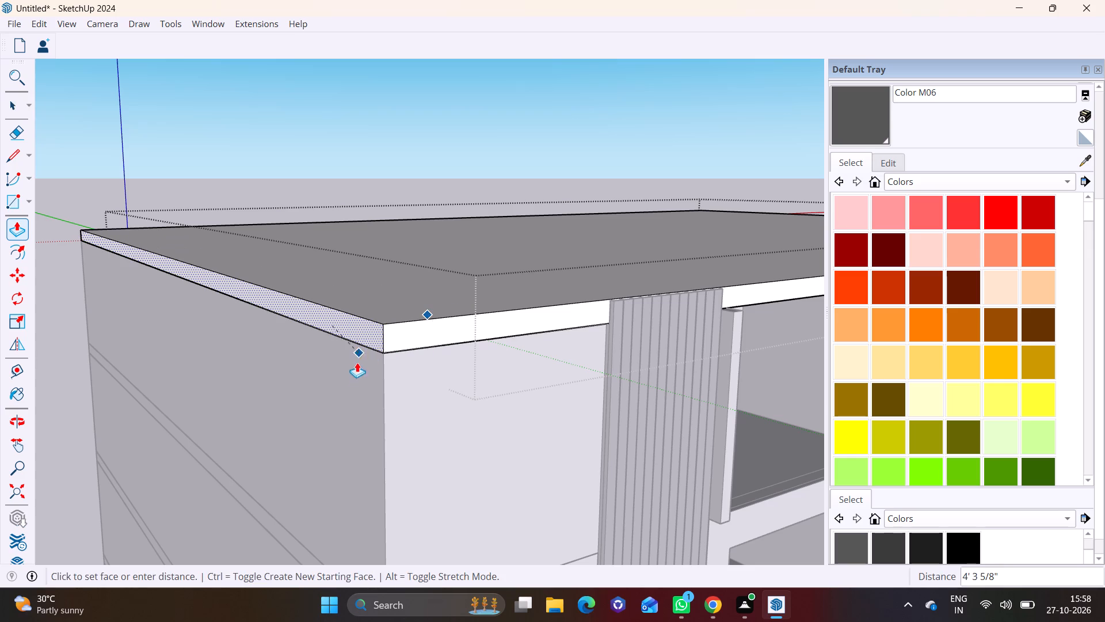
left_click(382, 379)
scroll(313, 342, "down", 13)
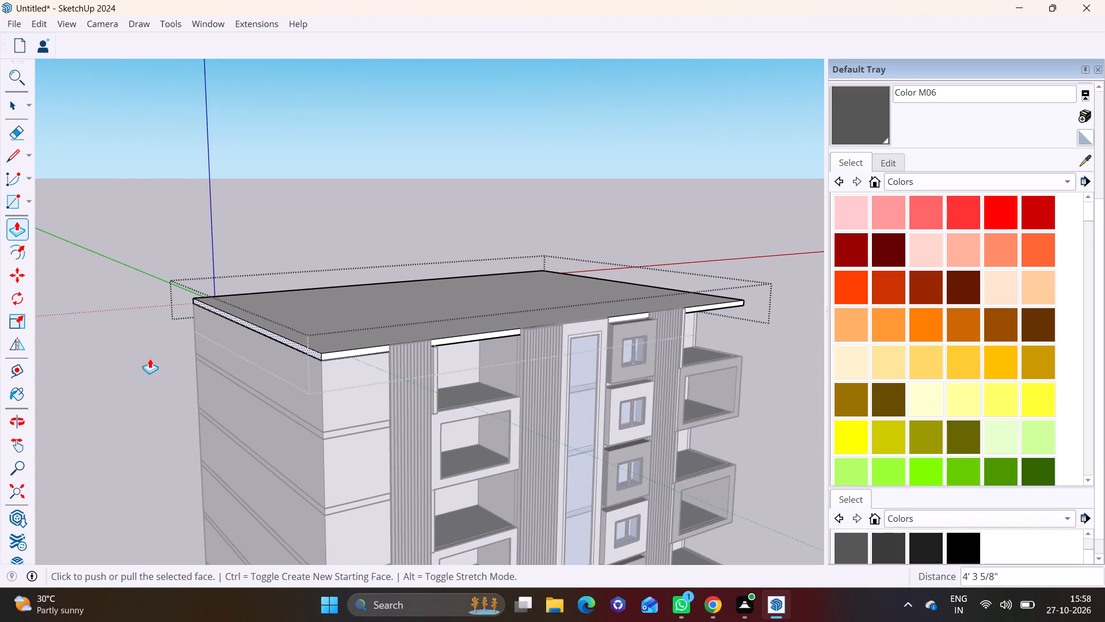
left_click(20, 104)
left_click(94, 328)
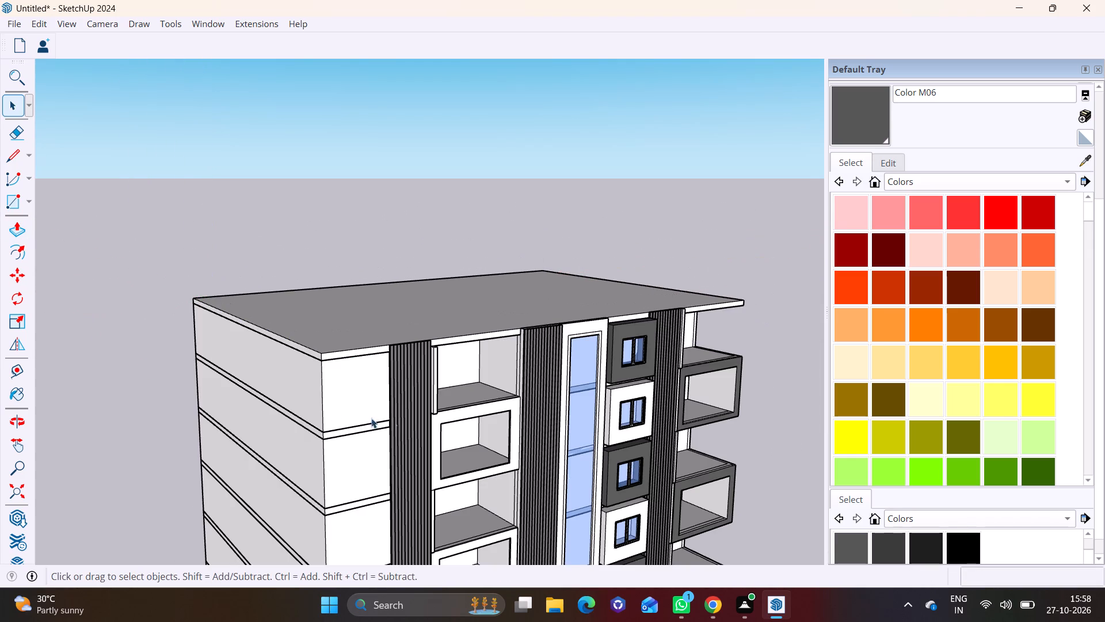
Examine the whole building from the front and the corner-balcony side.
middle_click_drag(432, 443, 330, 245, "shift")
middle_click_drag(420, 374, 103, 335)
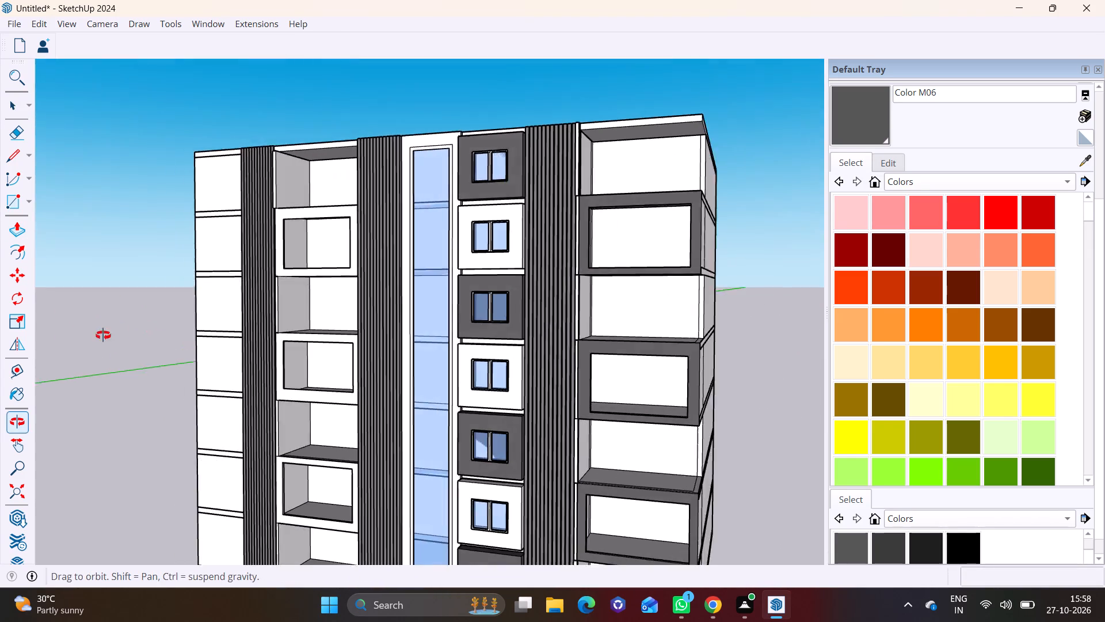
middle_click_drag(103, 335, 101, 336)
scroll(380, 331, "down", 2)
middle_click_drag(517, 379, 390, 351, "shift")
scroll(408, 351, "down", 2)
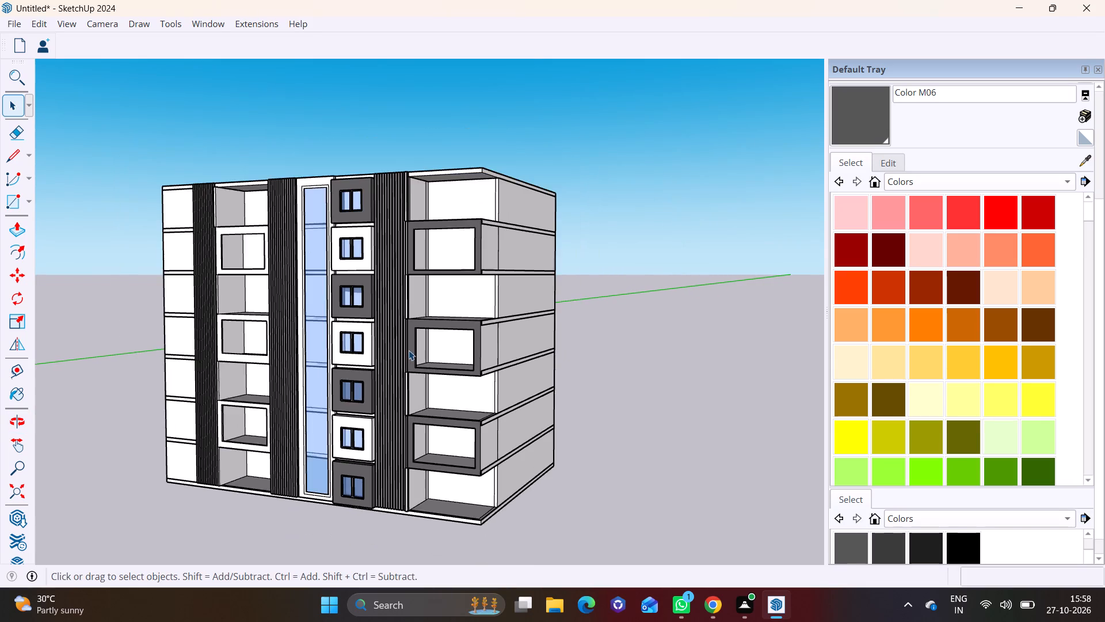
scroll(409, 350, "down", 2)
middle_click_drag(408, 350, 539, 385, "shift")
scroll(462, 466, "up", 6)
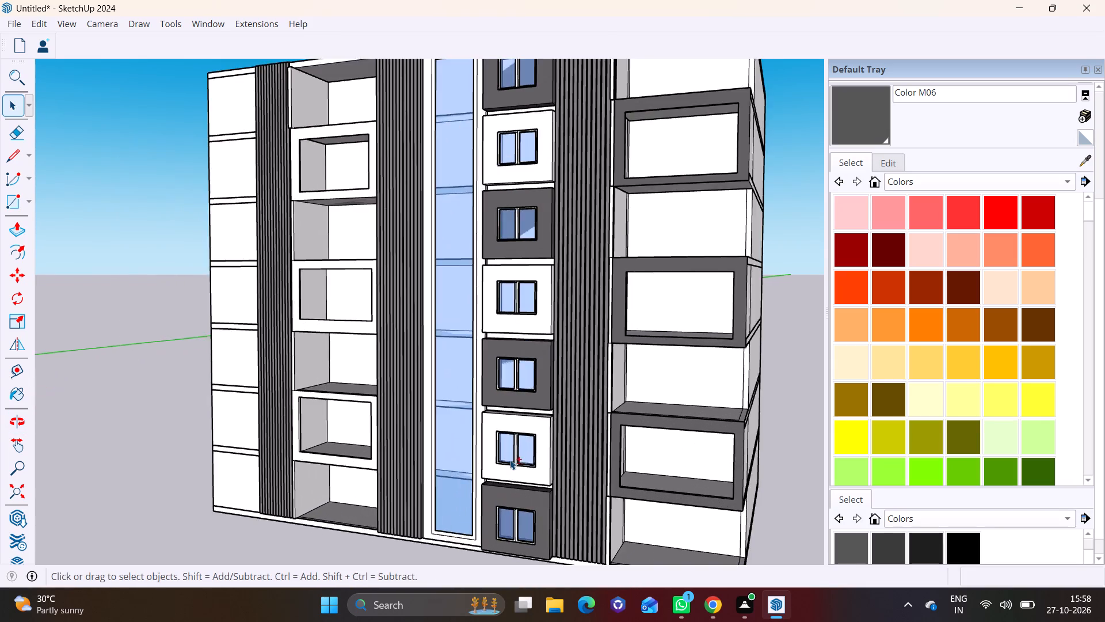
Delete the inset line along the front of the lowest balcony's floor, between the two slatted panels.
middle_click_drag(510, 460, 499, 273, "shift")
middle_click_drag(516, 339, 501, 494)
scroll(294, 304, "up", 9)
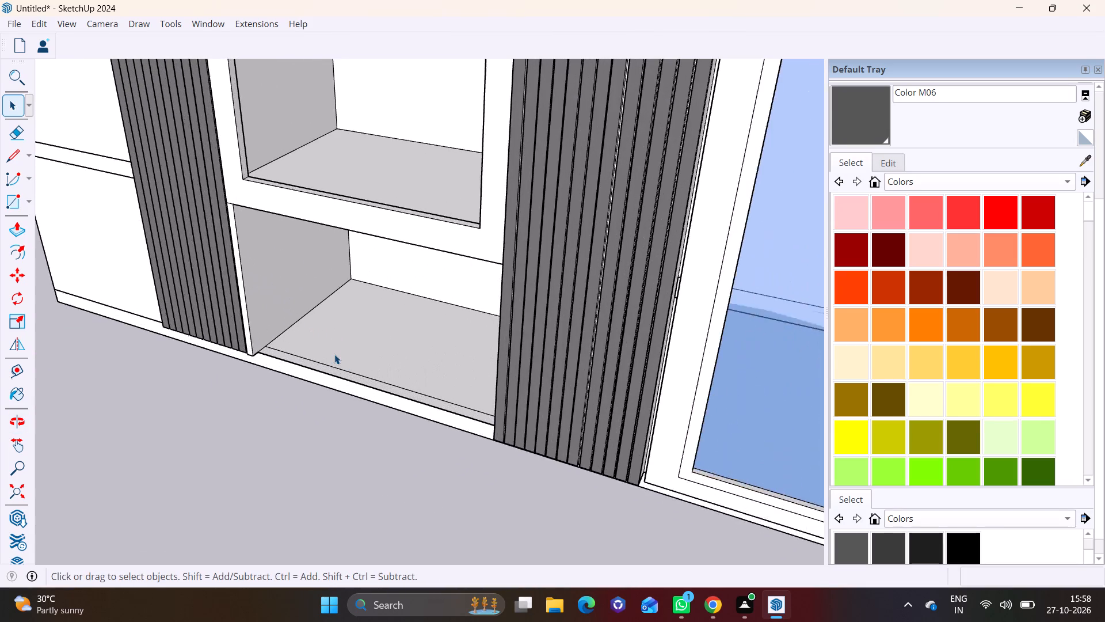
scroll(334, 354, "up", 4)
left_click(319, 367)
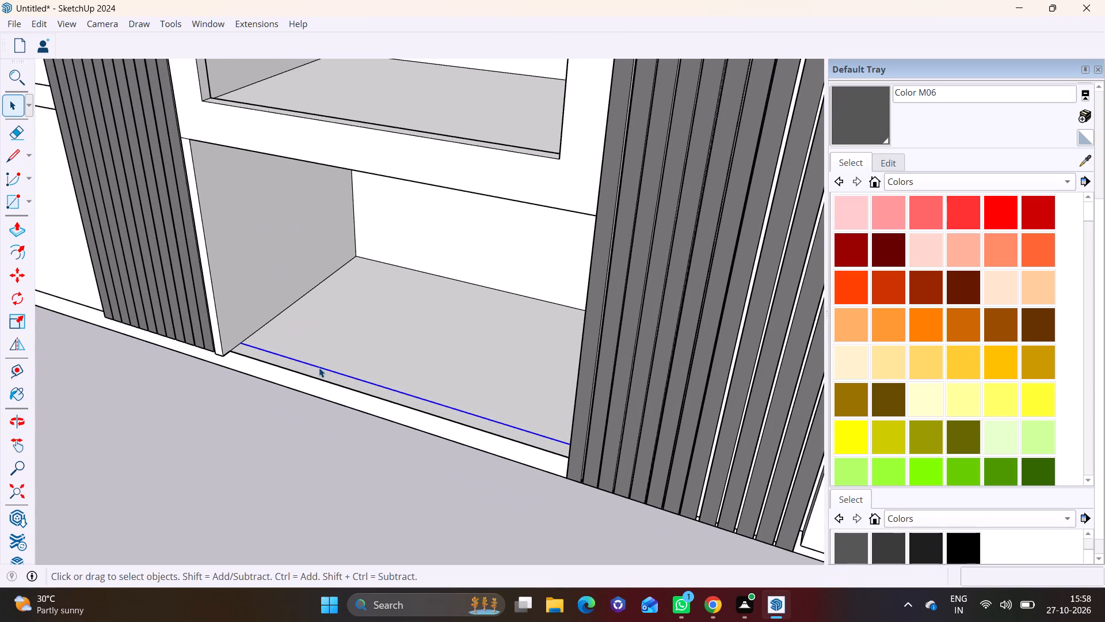
key("Delete")
Delete the front and side inset lines on the lowest corner balcony's floor and the vertical line on its back wall.
scroll(319, 367, "down", 6)
middle_click_drag(323, 358, 68, 180, "shift")
middle_click_drag(647, 326, 154, 298)
scroll(283, 351, "up", 3)
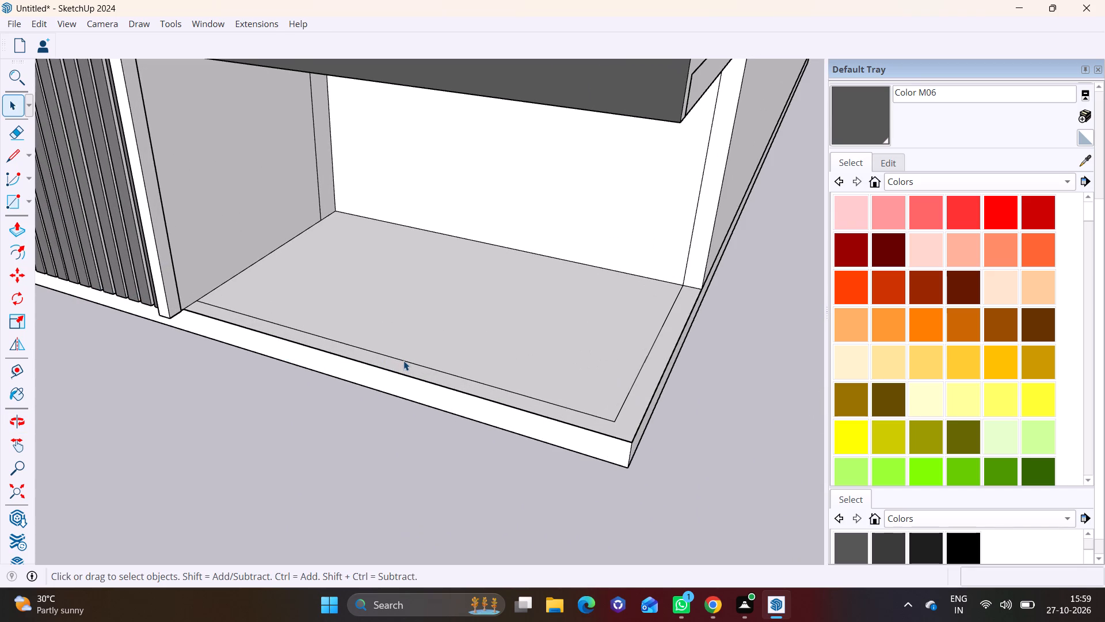
left_click(403, 361)
key("Home")
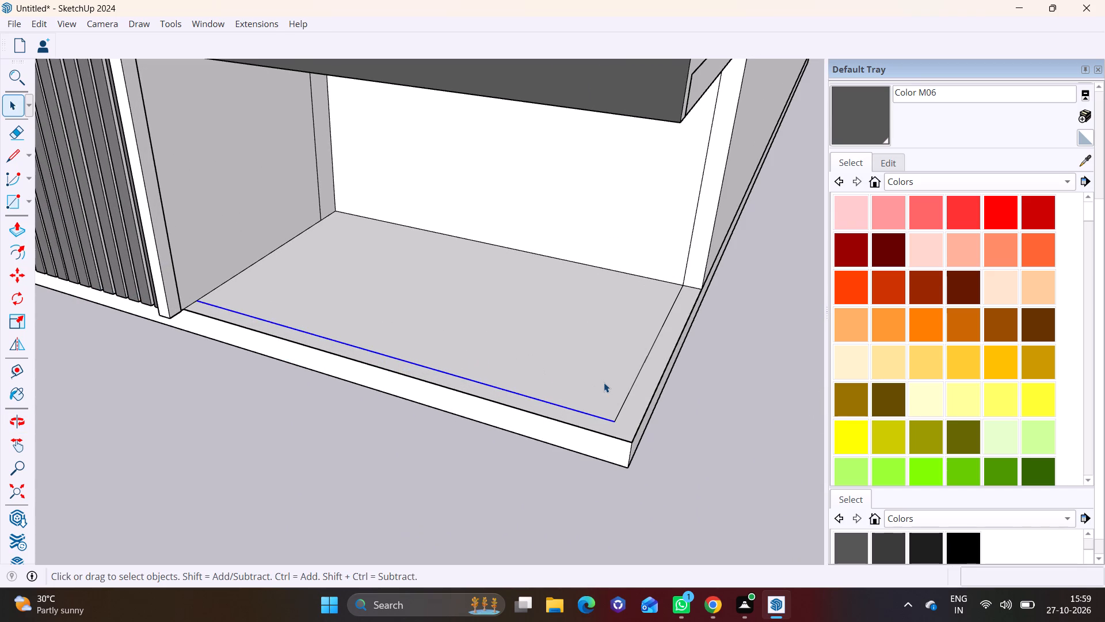
key("Delete")
left_click(629, 388)
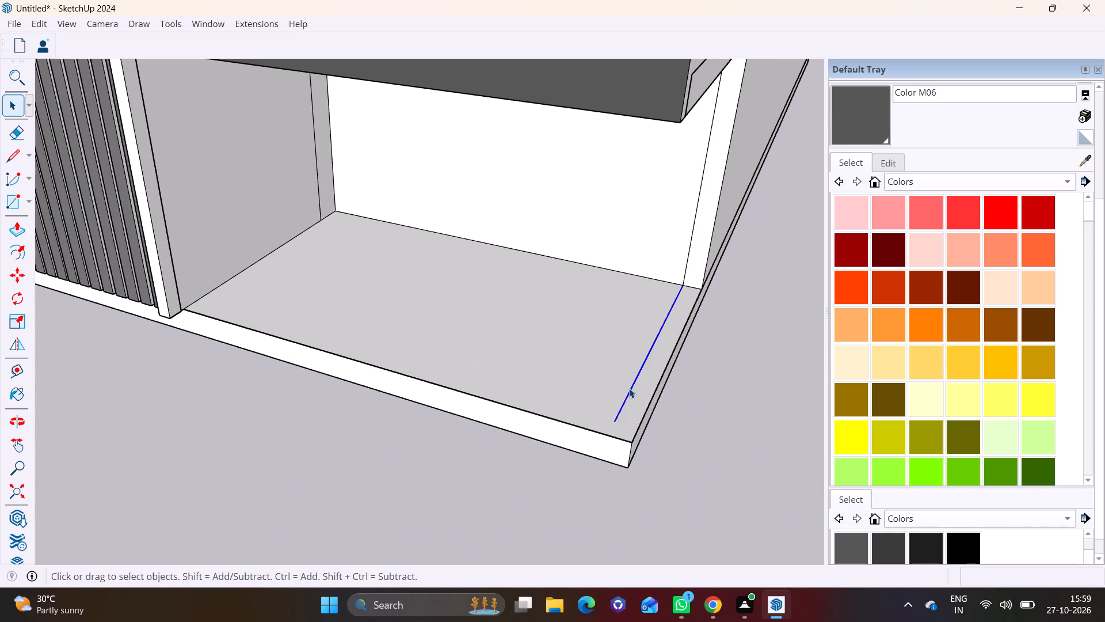
key("Delete")
left_click(694, 232)
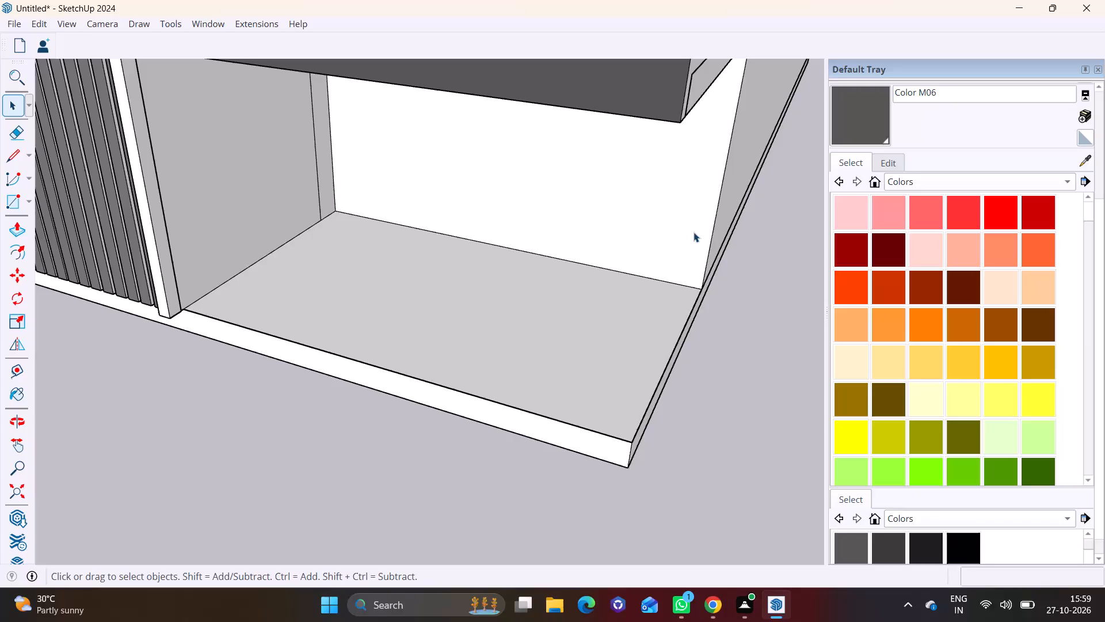